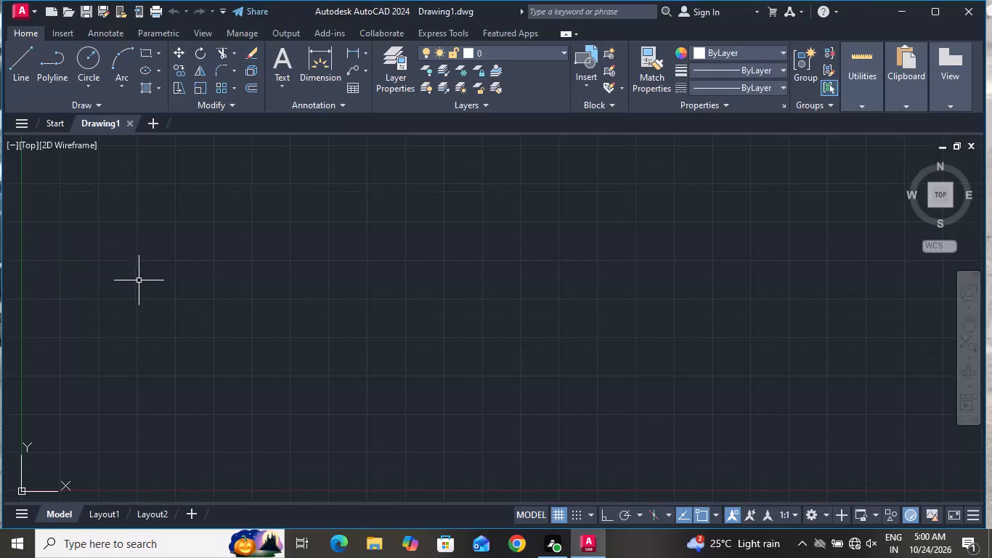
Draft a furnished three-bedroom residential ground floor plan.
Turn on log file recording for the drawing session with the LOGFILEON command.
{"action": "type", "text": "log"}
{"action": "key", "text": "space"}
{"action": "type", "text": "log"}
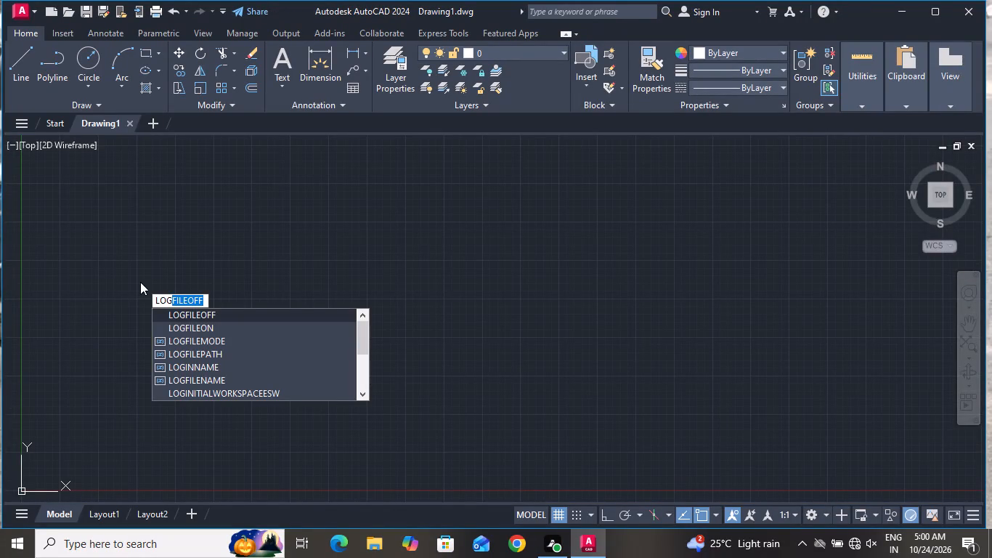
{"action": "left_click", "coordinate": [219, 328]}
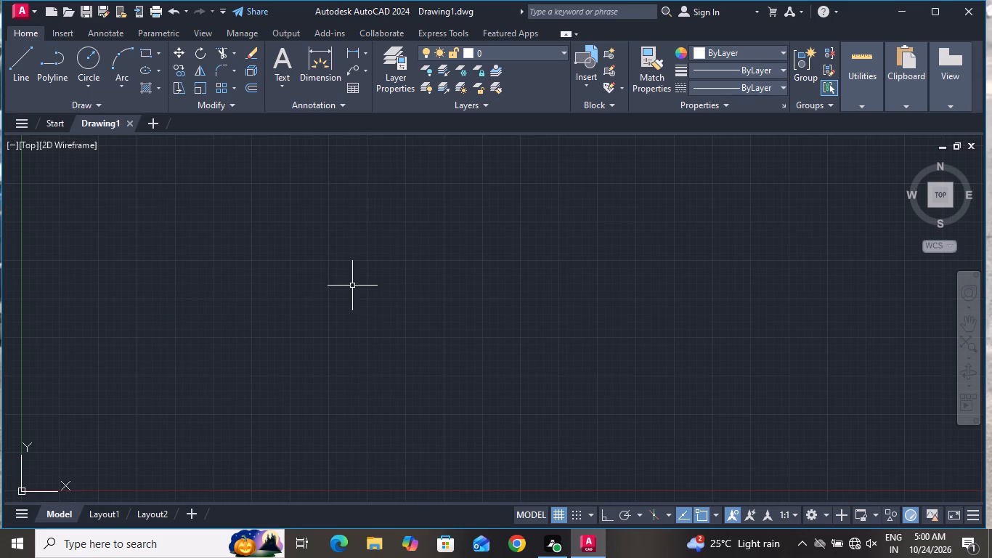
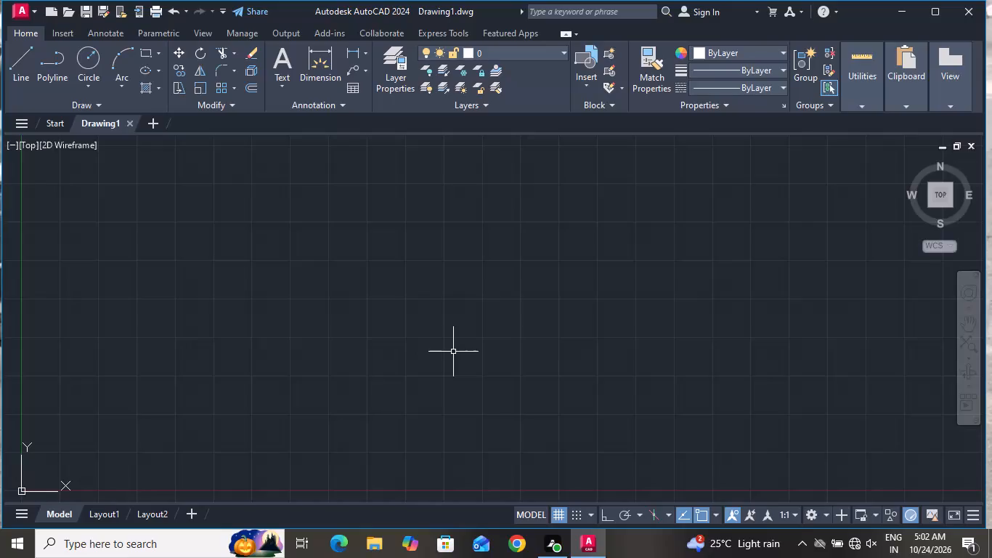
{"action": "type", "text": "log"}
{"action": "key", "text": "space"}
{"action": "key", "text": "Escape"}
Run the log file recording command for the drawing session again and leave no command active.
{"action": "type", "text": "lo"}
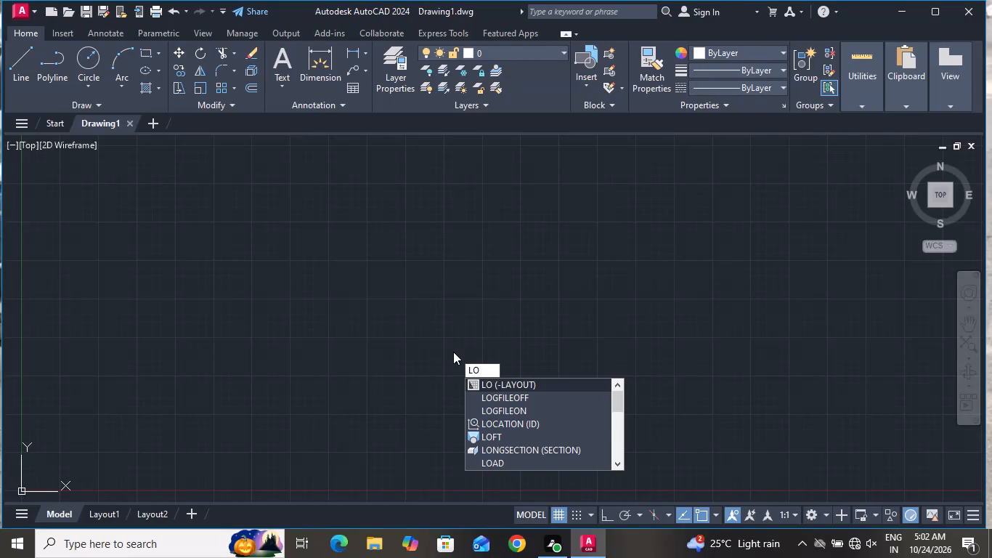
{"action": "left_click", "coordinate": [496, 404]}
{"action": "left_click", "coordinate": [496, 404]}
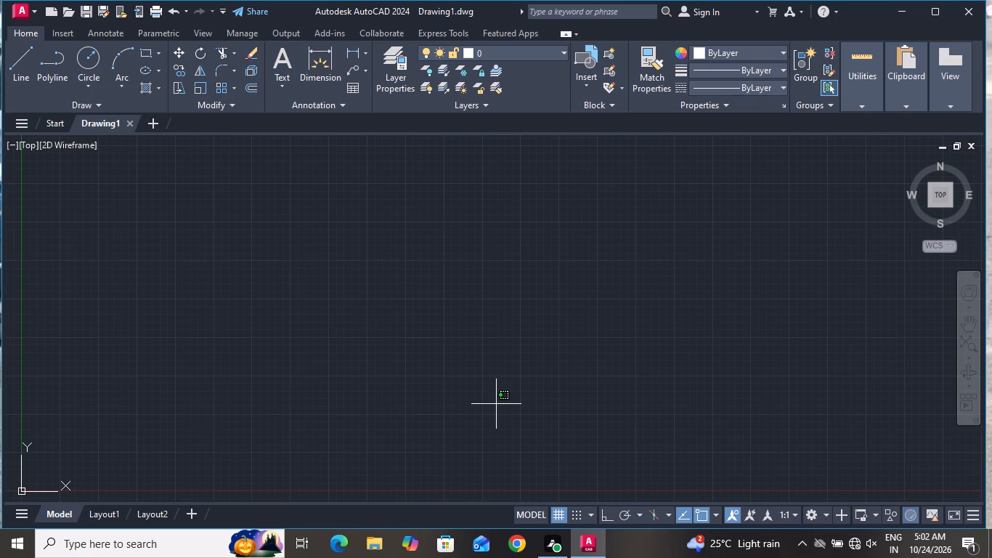
{"action": "left_click", "coordinate": [496, 404]}
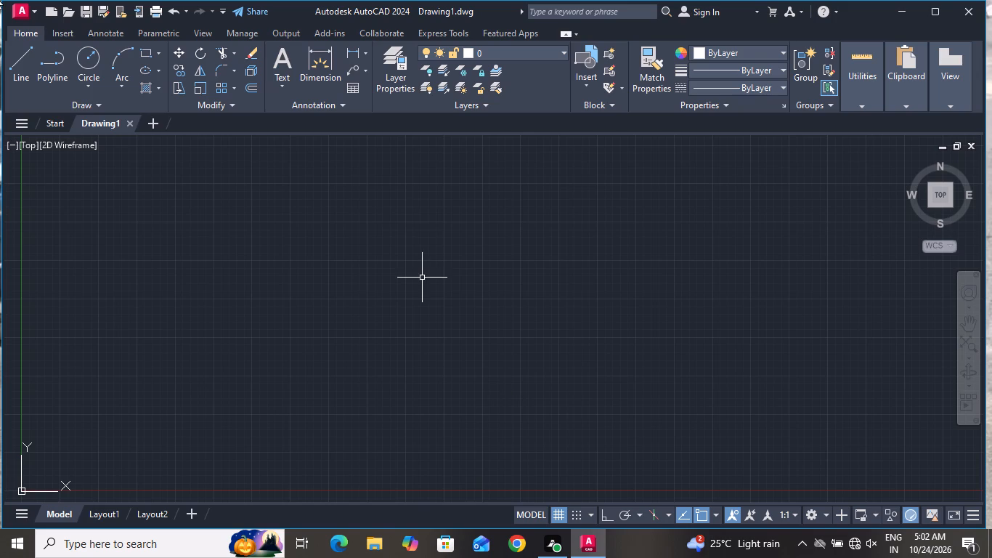
{"action": "key", "text": "Escape"}
{"action": "key", "text": "Escape"}
{"action": "key", "text": "Escape"}
Close the AutoCAD application with Drawing1 open.
{"action": "left_click", "coordinate": [976, 16]}
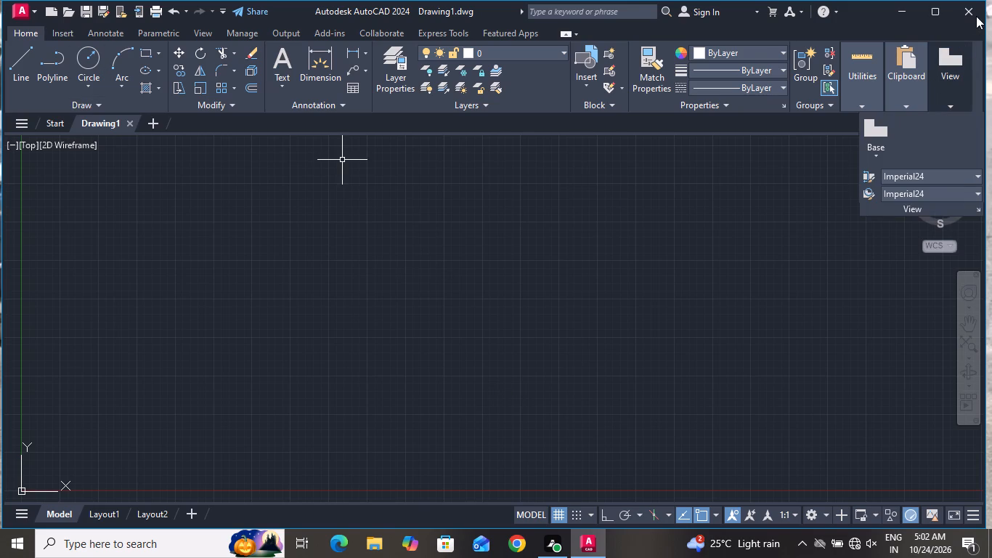
{"action": "double_click", "coordinate": [975, 10]}
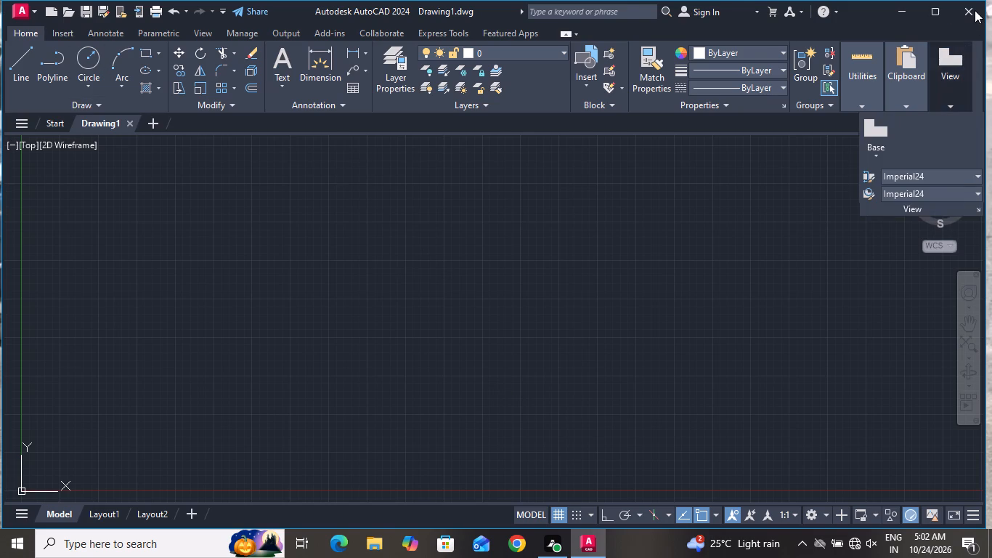
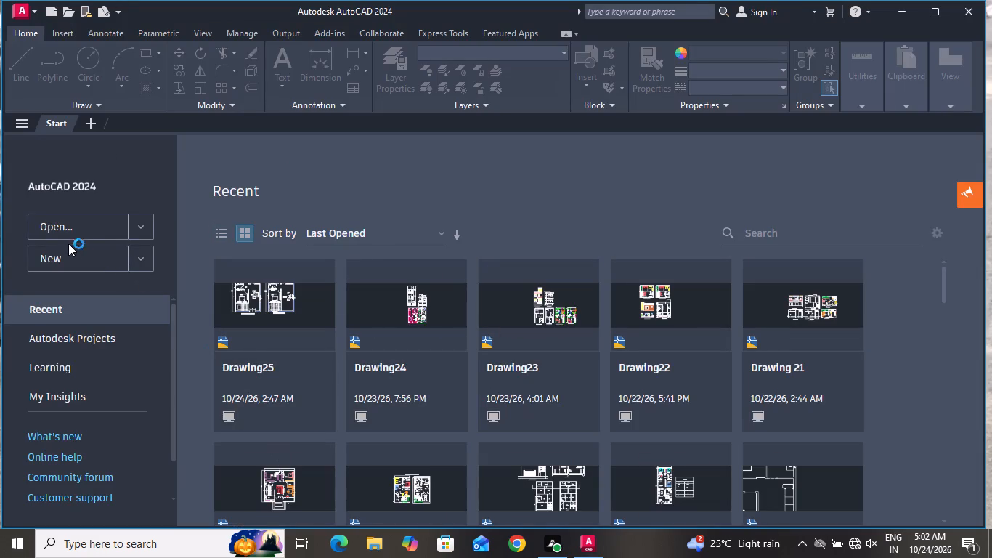
Create a new blank drawing from the start page.
{"action": "left_click", "coordinate": [111, 264]}
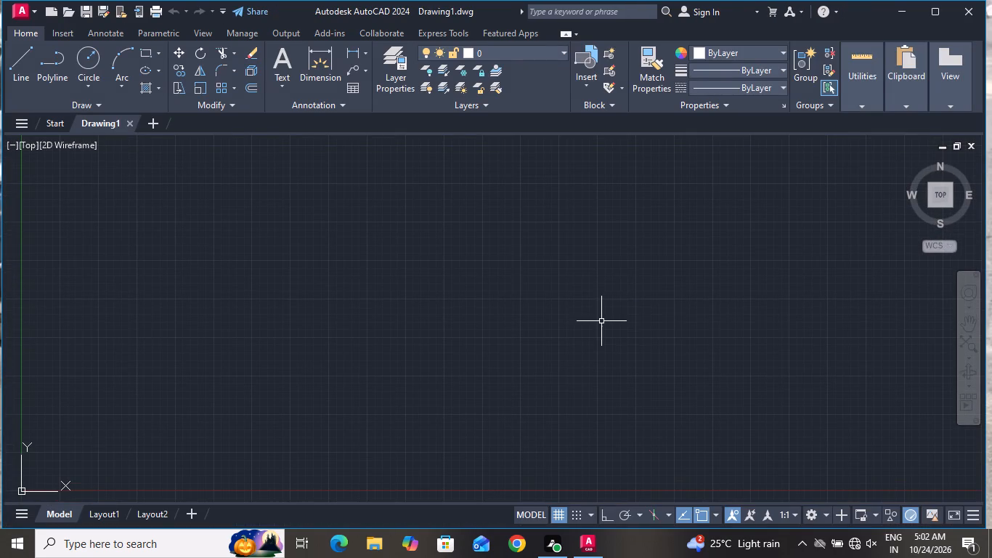
Leave the Line command and run the log file recording command in the new blank drawing.
{"action": "left_click", "coordinate": [20, 63]}
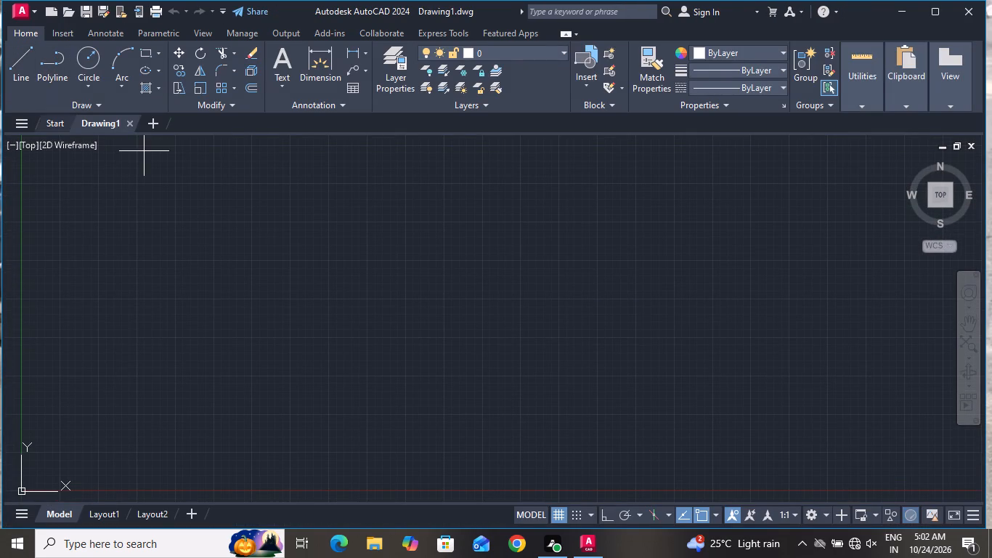
{"action": "key", "text": "Escape"}
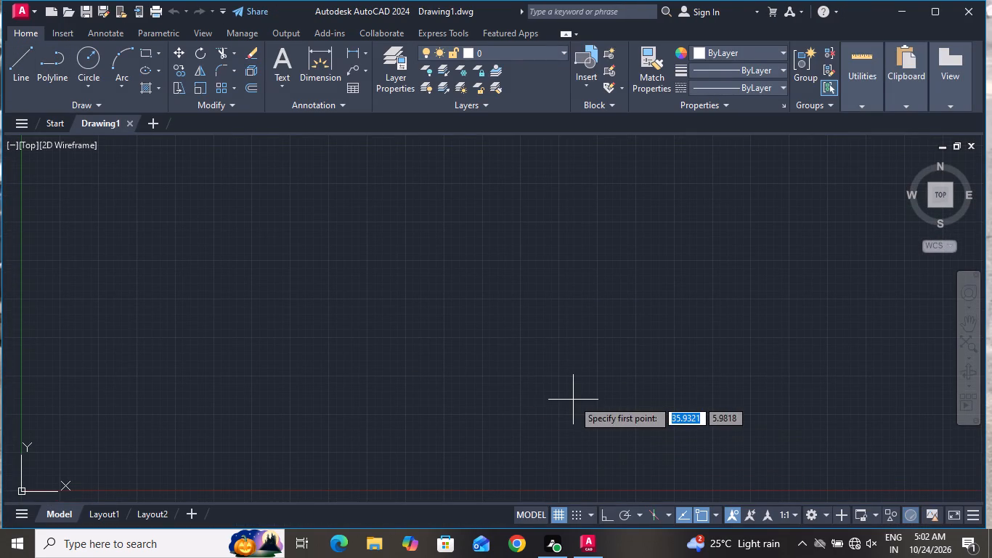
{"action": "type", "text": "log"}
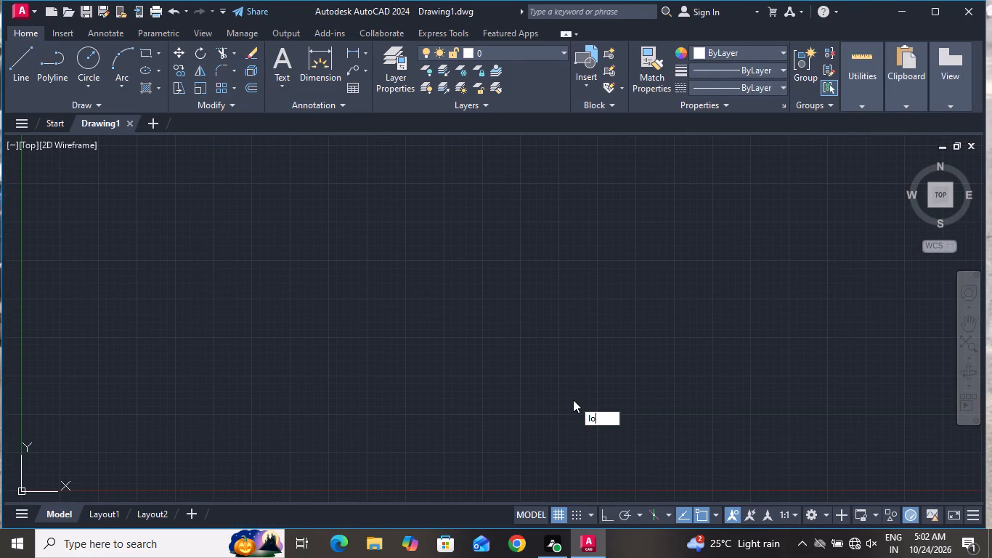
{"action": "left_click", "coordinate": [719, 439]}
Close the AutoCAD application with the blank drawing open.
{"action": "left_click", "coordinate": [971, 13]}
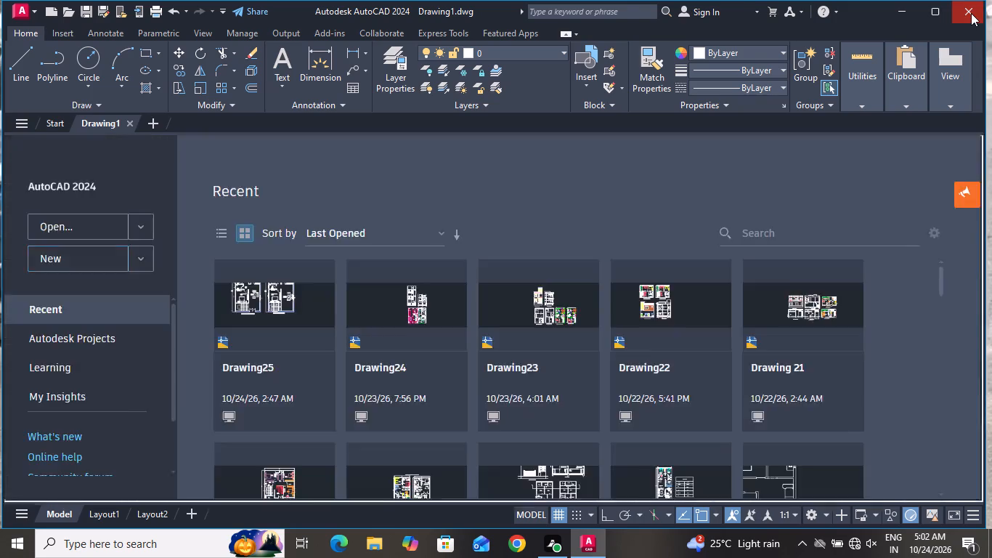
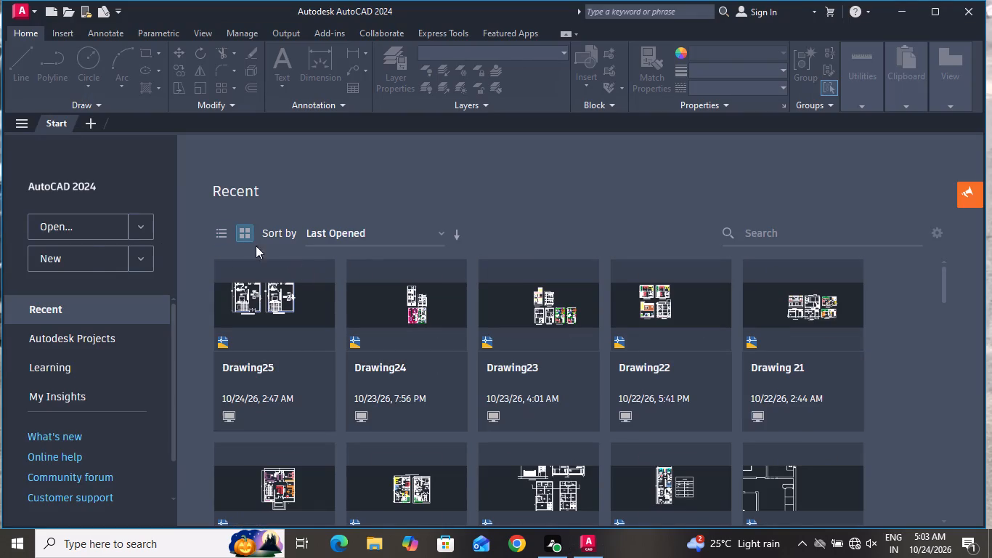
Create a new blank drawing from the start page.
{"action": "left_click", "coordinate": [96, 251]}
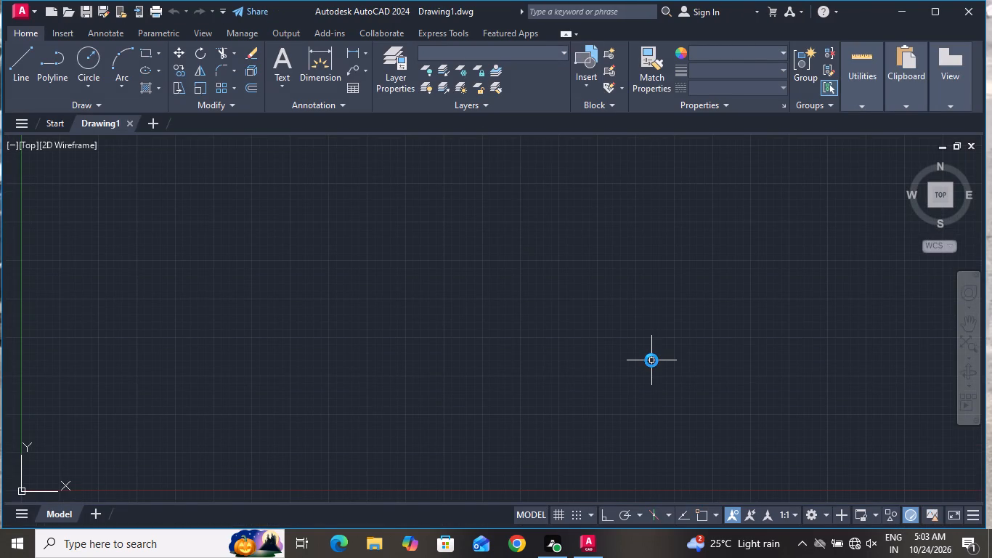
Run the log file recording command in the new blank drawing.
{"action": "type", "text": "log"}
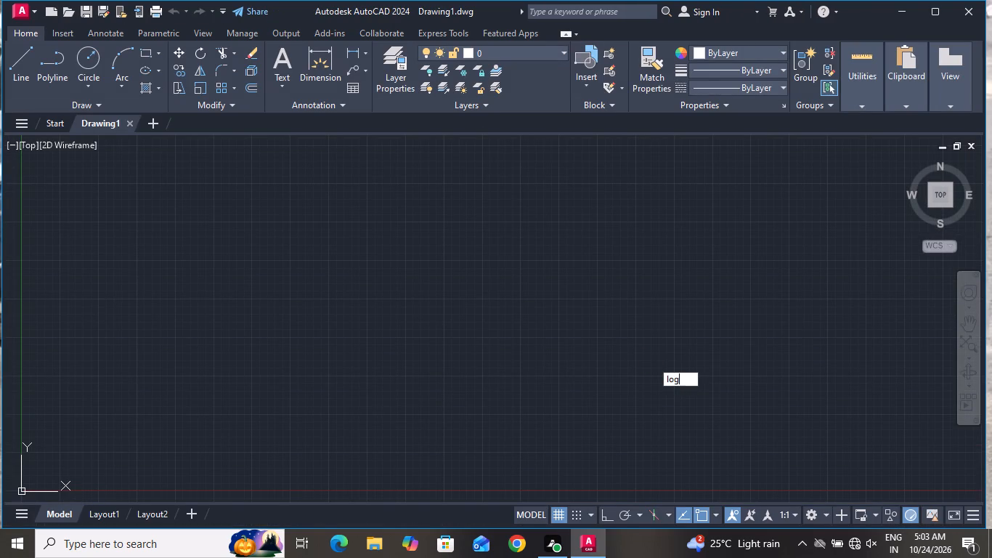
{"action": "left_click", "coordinate": [702, 404]}
Configure the drawing units to the Engineering length type with 0'-0" precision.
{"action": "type", "text": "un"}
{"action": "key", "text": "space"}
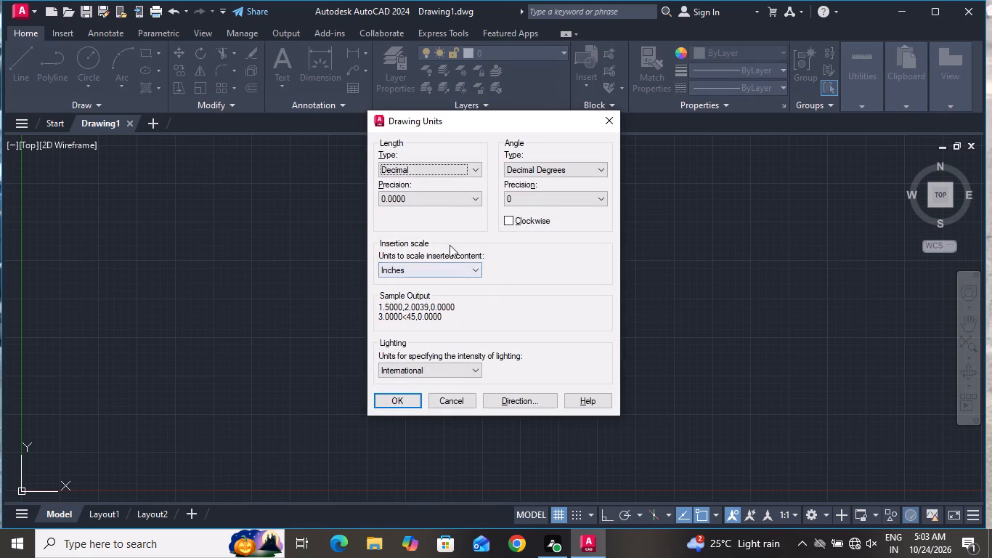
{"action": "left_click", "coordinate": [481, 172]}
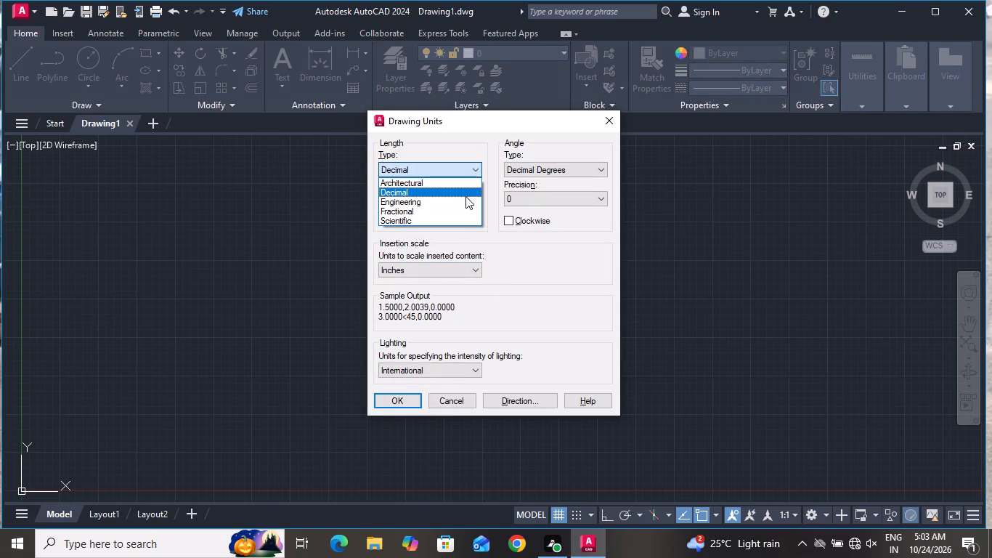
{"action": "left_click", "coordinate": [463, 203]}
{"action": "left_click", "coordinate": [468, 193]}
{"action": "left_click", "coordinate": [464, 204]}
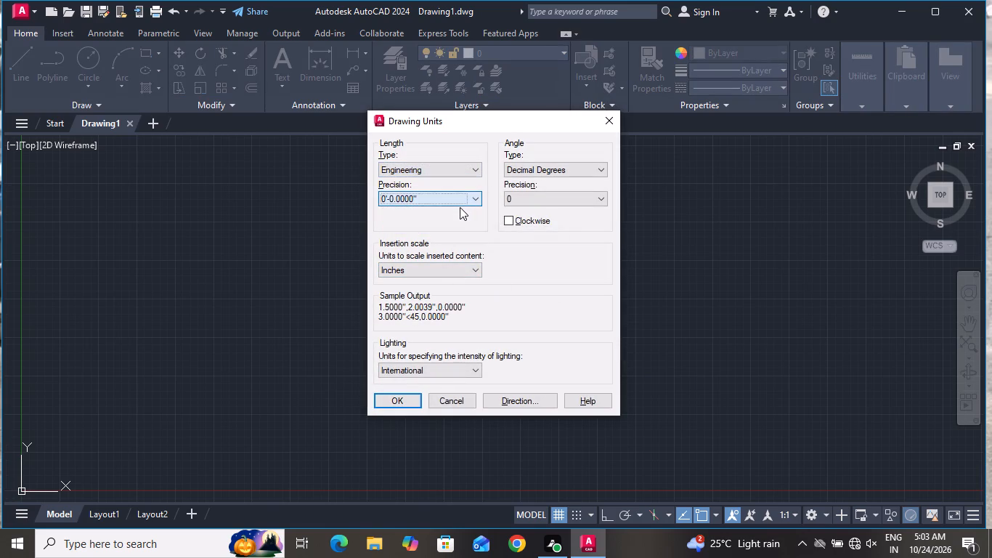
{"action": "left_click", "coordinate": [460, 206]}
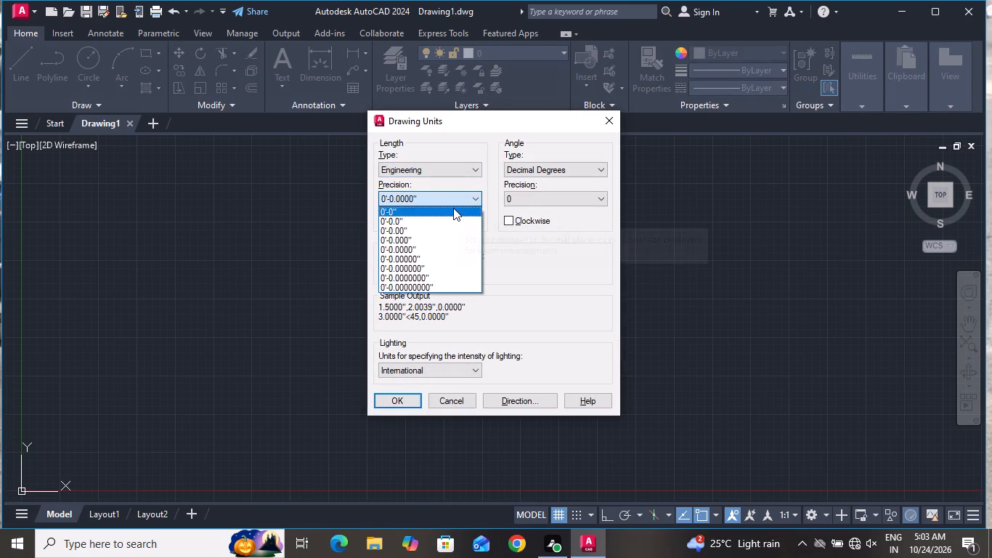
{"action": "left_click", "coordinate": [453, 208]}
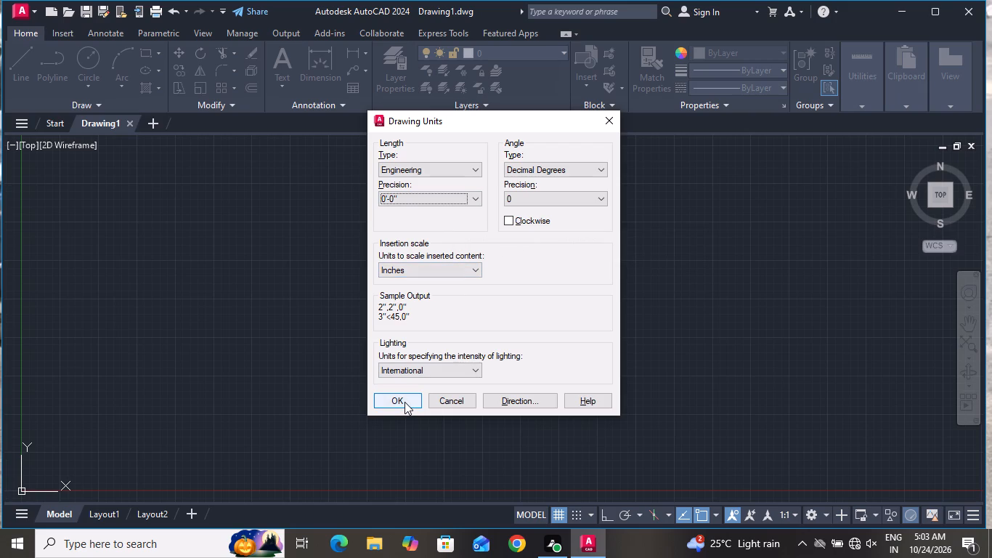
{"action": "left_click", "coordinate": [404, 402]}
Modify the Standard dimension style's primary units to Engineering format with 0'-0" precision and set the style current.
{"action": "key", "text": "d"}
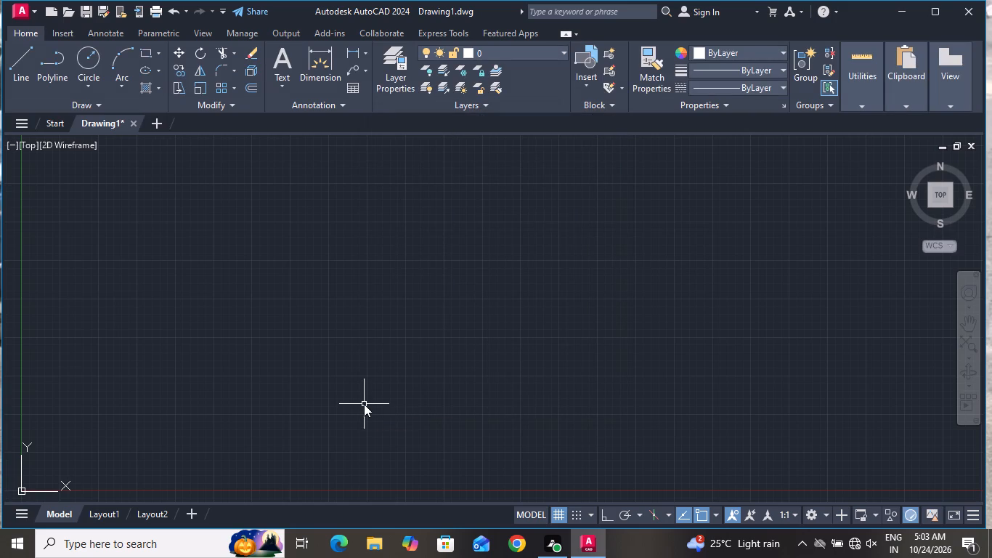
{"action": "key", "text": "space"}
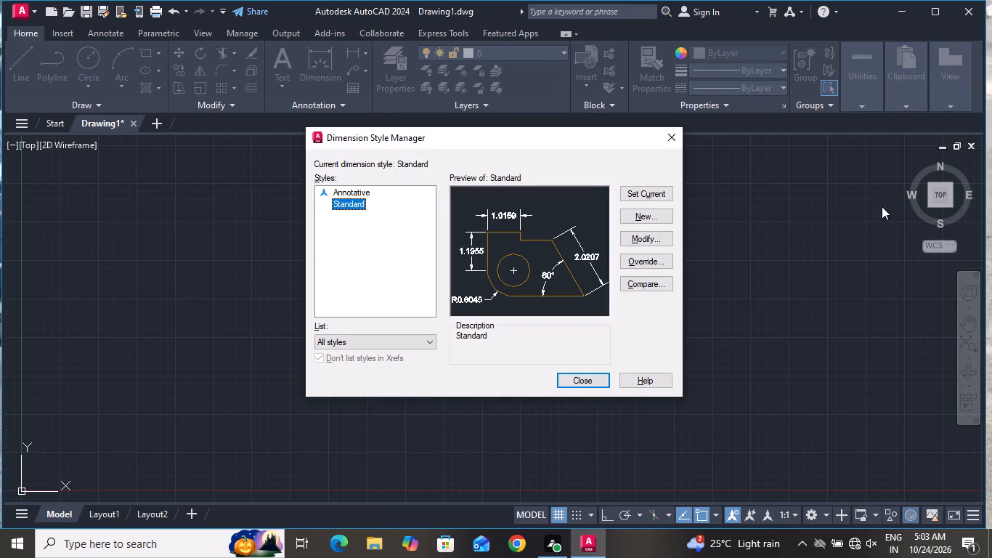
{"action": "left_click", "coordinate": [641, 238]}
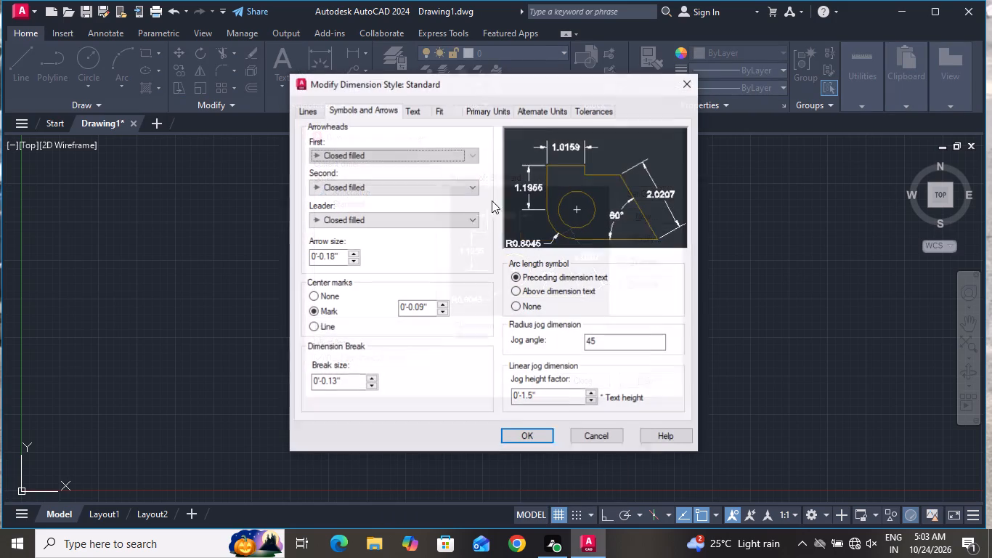
{"action": "left_click", "coordinate": [497, 114]}
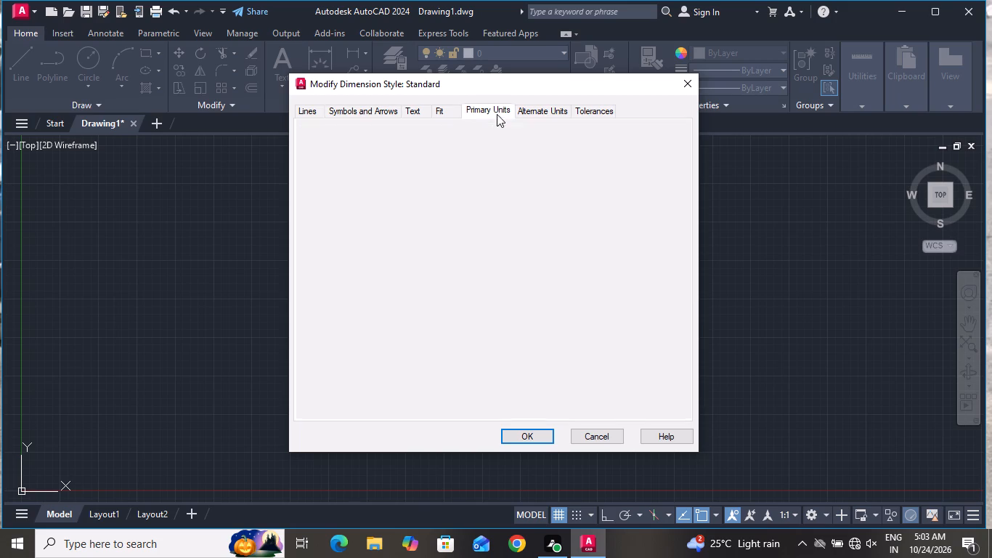
{"action": "left_click", "coordinate": [471, 137]}
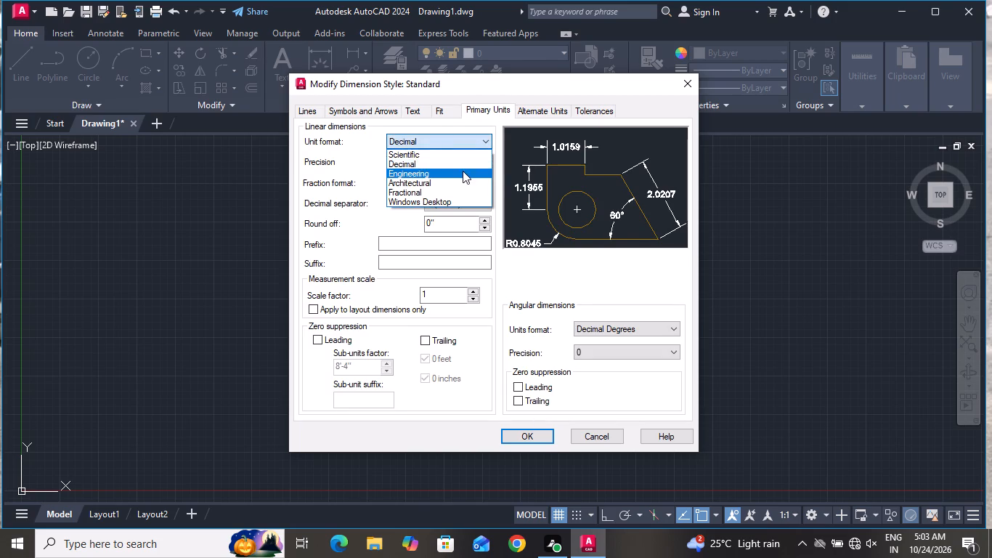
{"action": "left_click", "coordinate": [463, 171]}
{"action": "left_click", "coordinate": [466, 158]}
{"action": "left_click", "coordinate": [418, 174]}
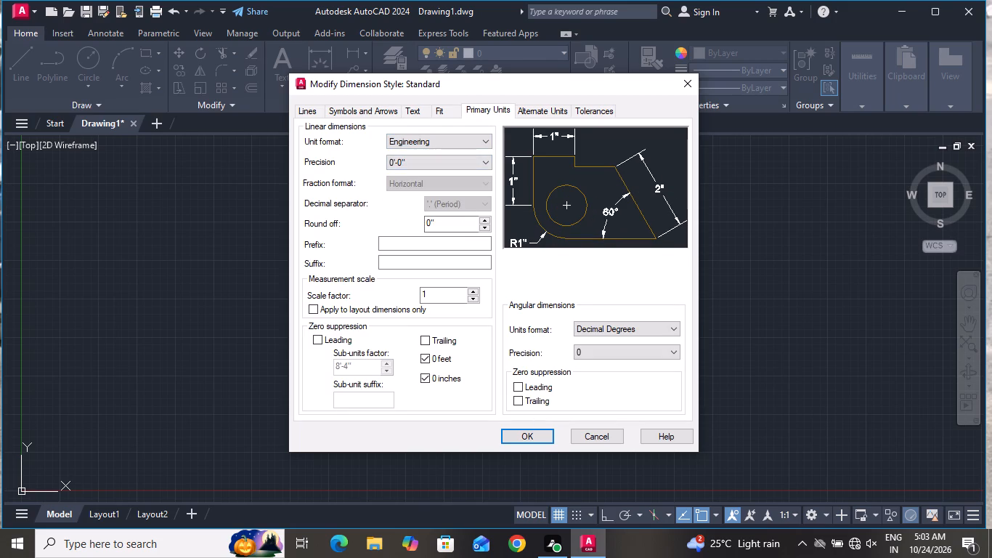
{"action": "left_click", "coordinate": [521, 433]}
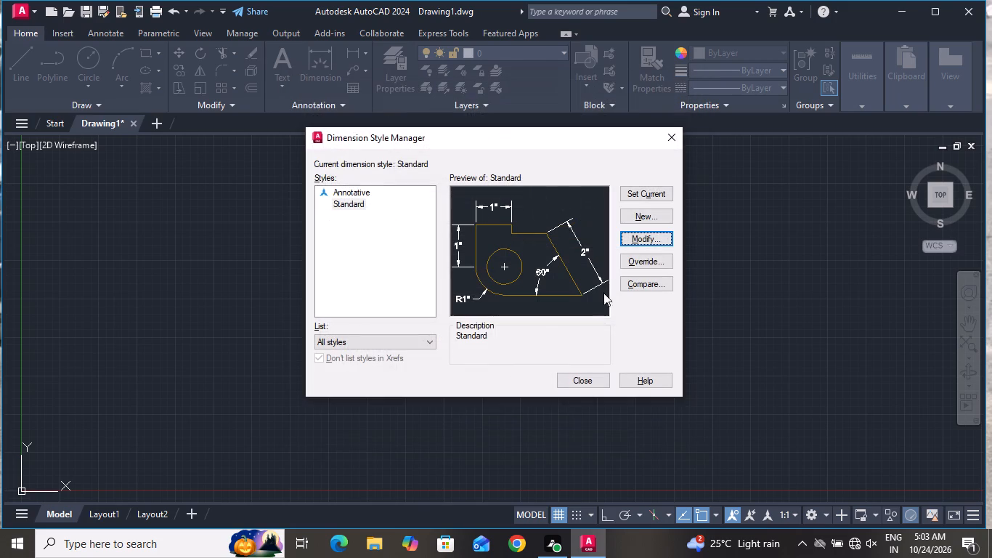
{"action": "left_click", "coordinate": [663, 192]}
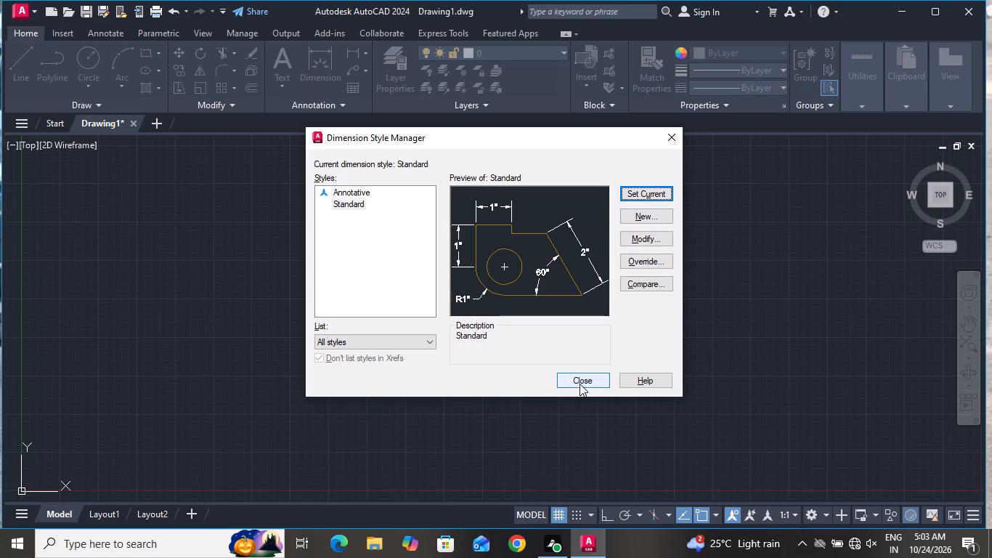
{"action": "left_click", "coordinate": [580, 384]}
With Ortho mode turned on, draw a single vertical line 60' long upward from a point near the origin.
{"action": "double_click", "coordinate": [24, 56]}
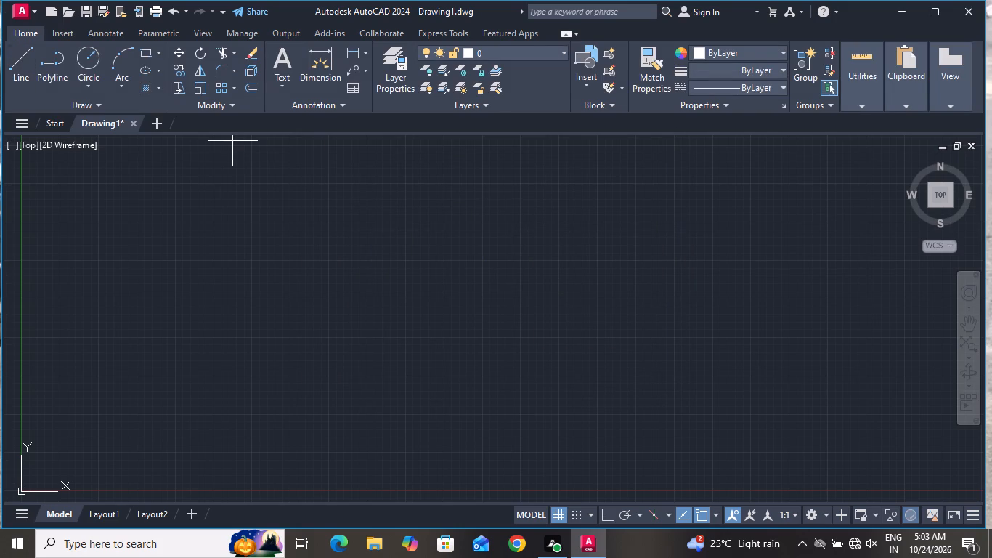
{"action": "left_click", "coordinate": [604, 511]}
{"action": "left_click", "coordinate": [378, 426]}
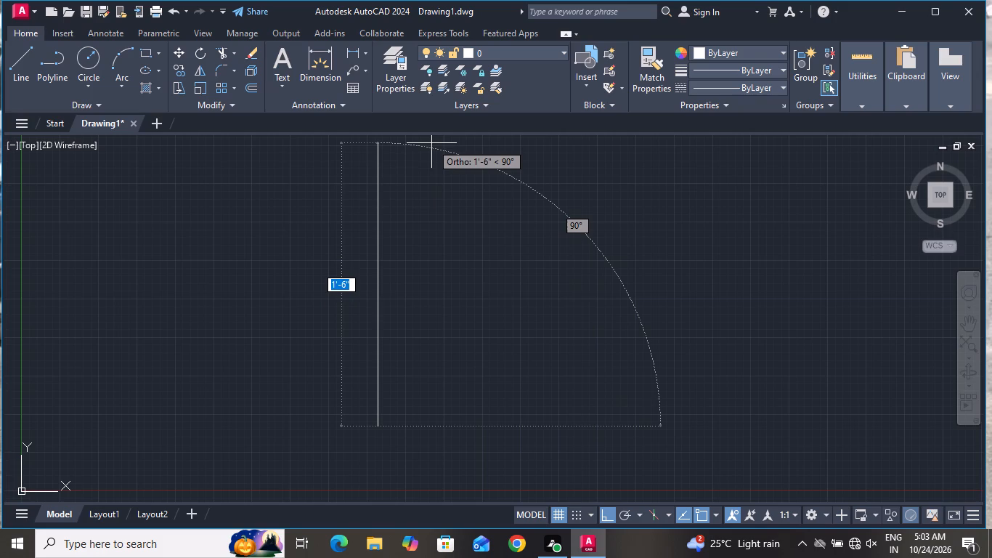
{"action": "key", "text": "6"}
{"action": "key", "text": "0"}
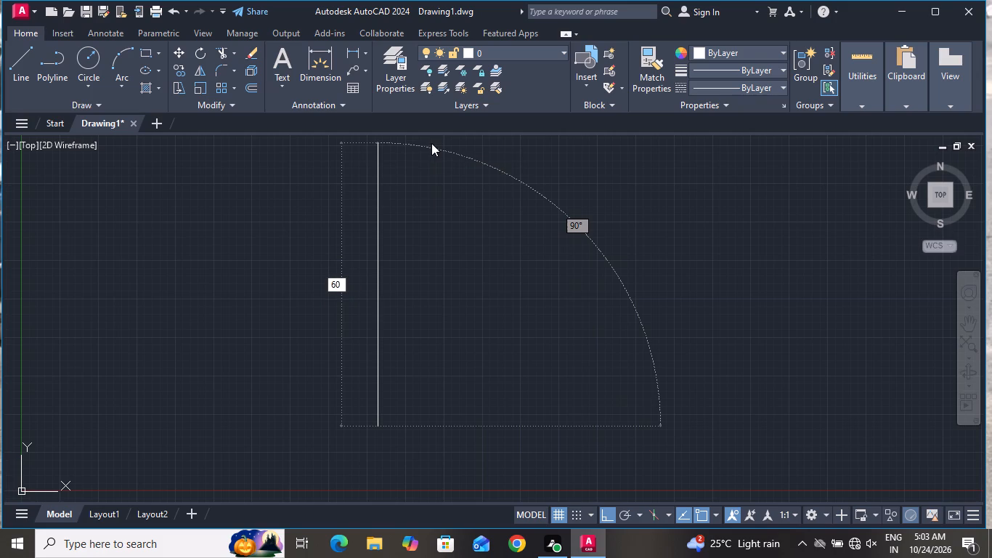
{"action": "key", "text": "apostrophe"}
{"action": "key", "text": "Return"}
{"action": "scroll", "coordinate": [407, 333], "scroll_direction": "down", "scroll_amount": 5}
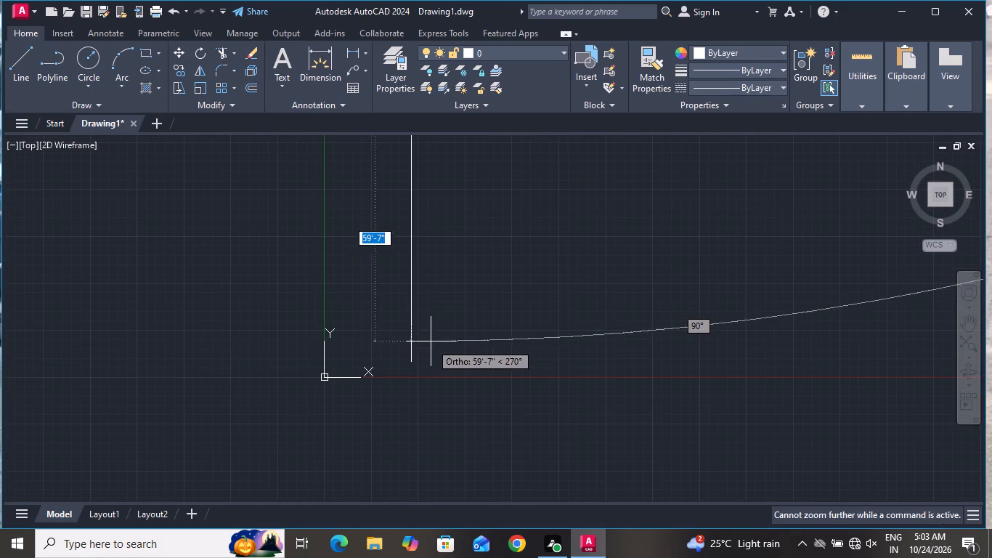
{"action": "scroll", "coordinate": [431, 341], "scroll_direction": "down", "scroll_amount": 1}
{"action": "right_click", "coordinate": [460, 296]}
{"action": "left_click", "coordinate": [527, 318]}
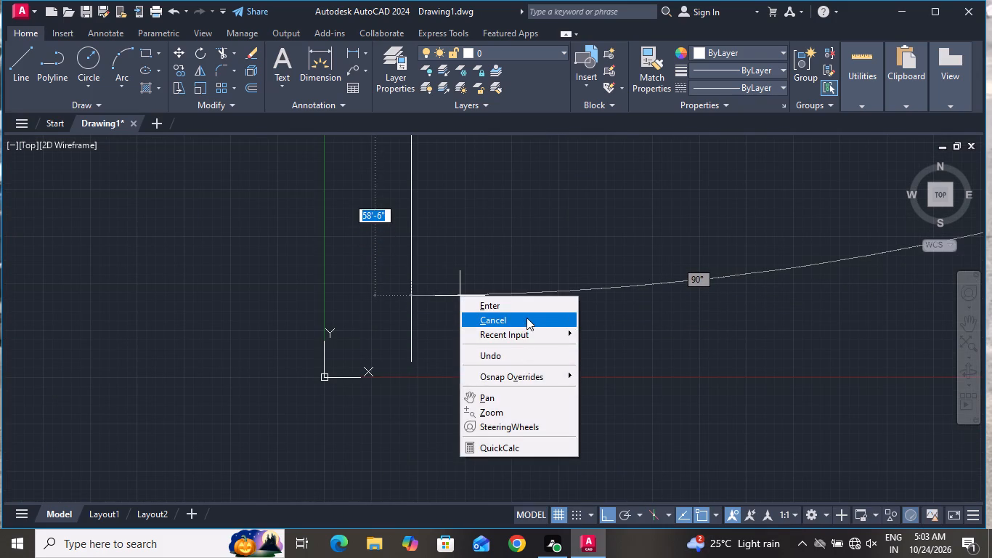
In empty space well away from the first line, draw connected lines 60' straight up and 50' across to the right.
{"action": "type", "text": "z a"}
{"action": "key", "text": "space"}
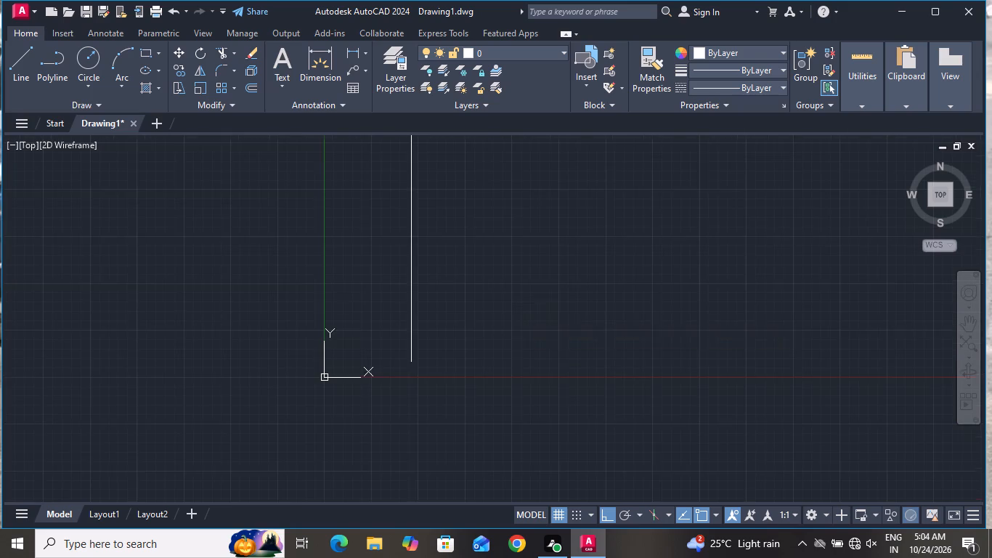
{"action": "scroll", "coordinate": [523, 316], "scroll_direction": "down", "scroll_amount": 3}
{"action": "scroll", "coordinate": [939, 245], "scroll_direction": "up", "scroll_amount": 2}
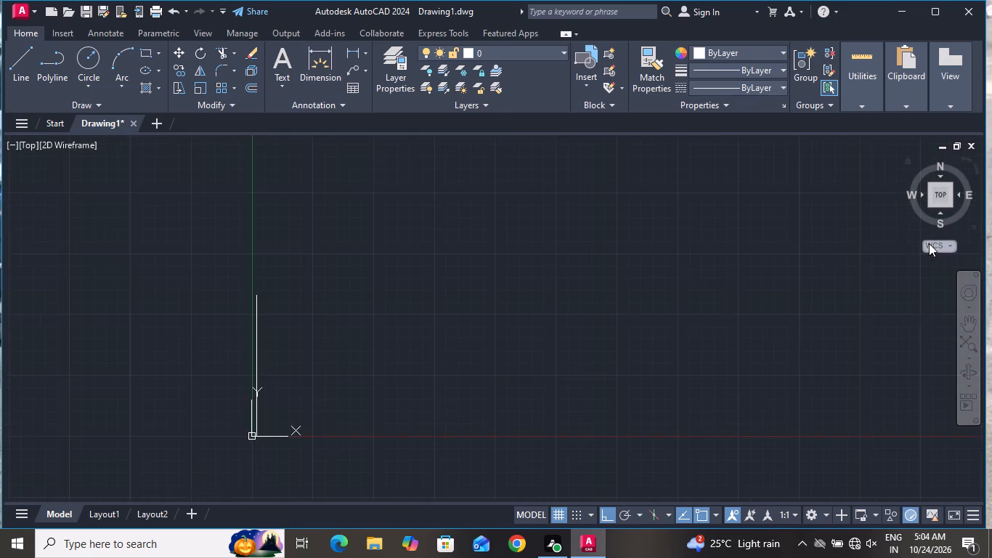
{"action": "scroll", "coordinate": [928, 243], "scroll_direction": "up", "scroll_amount": 1}
{"action": "left_click", "coordinate": [21, 59]}
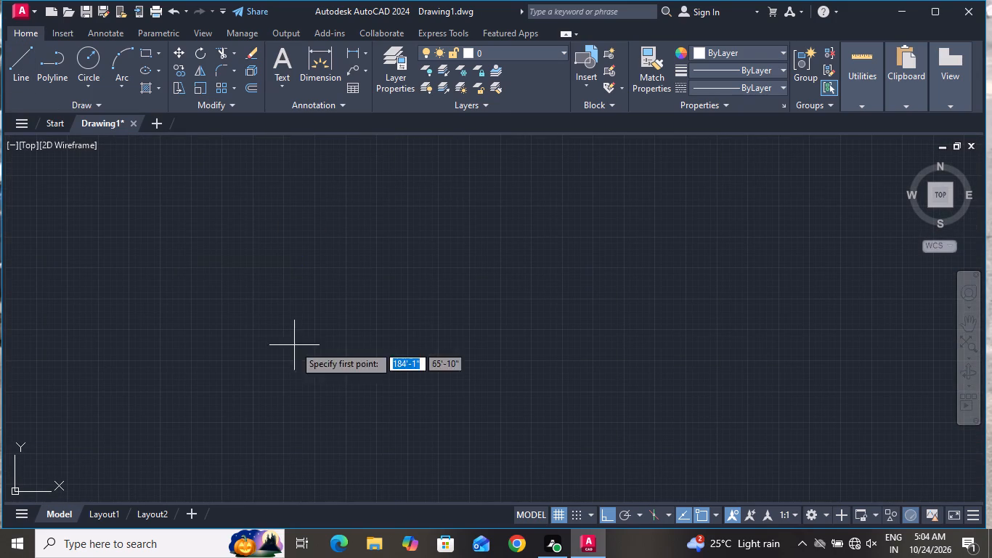
{"action": "double_click", "coordinate": [290, 448]}
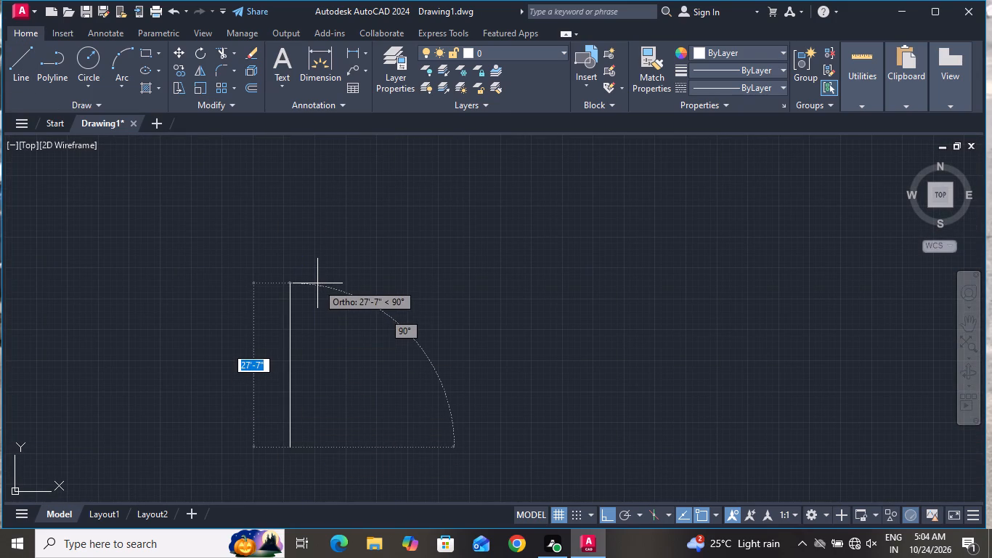
{"action": "type", "text": "60'"}
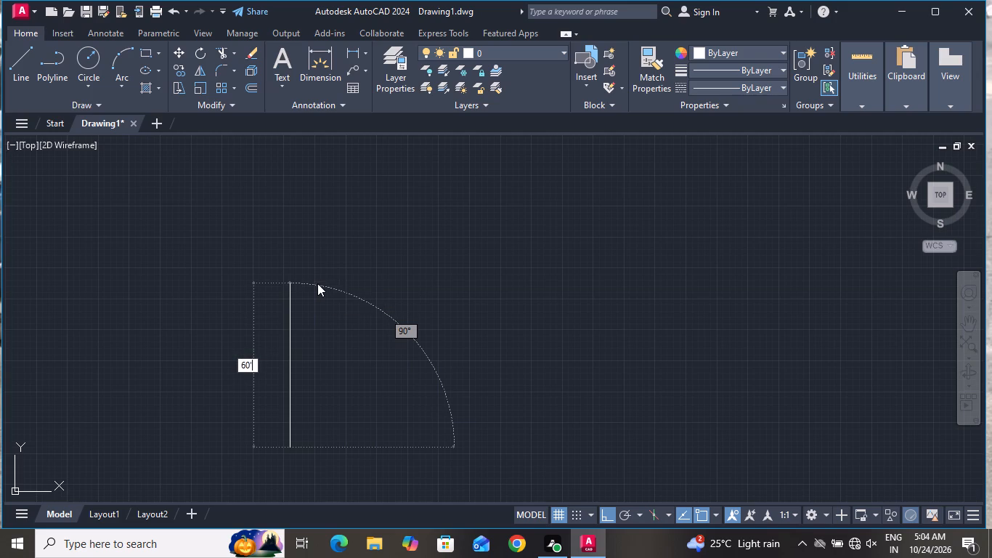
{"action": "key", "text": "Return"}
{"action": "scroll", "coordinate": [338, 310], "scroll_direction": "down", "scroll_amount": 6}
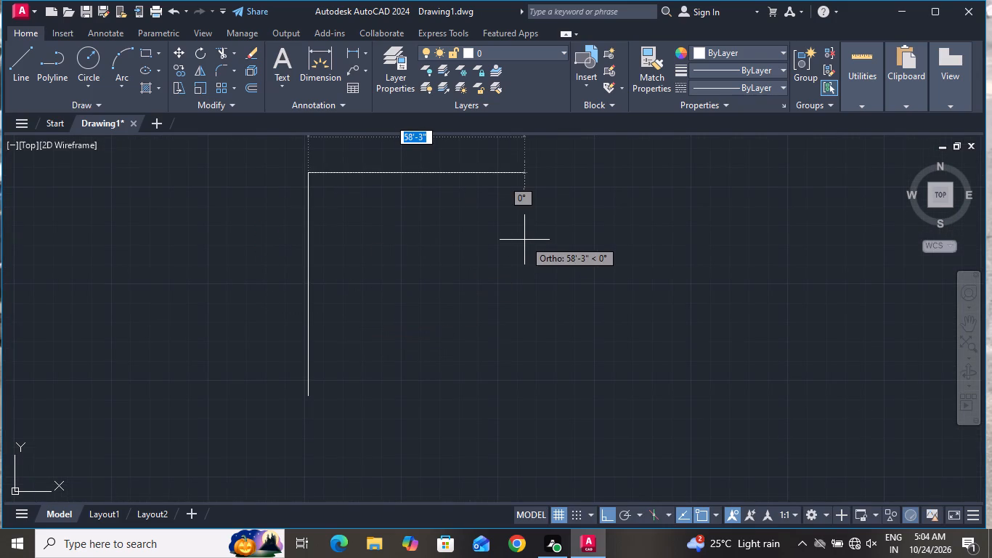
{"action": "type", "text": "50'"}
{"action": "key", "text": "Return"}
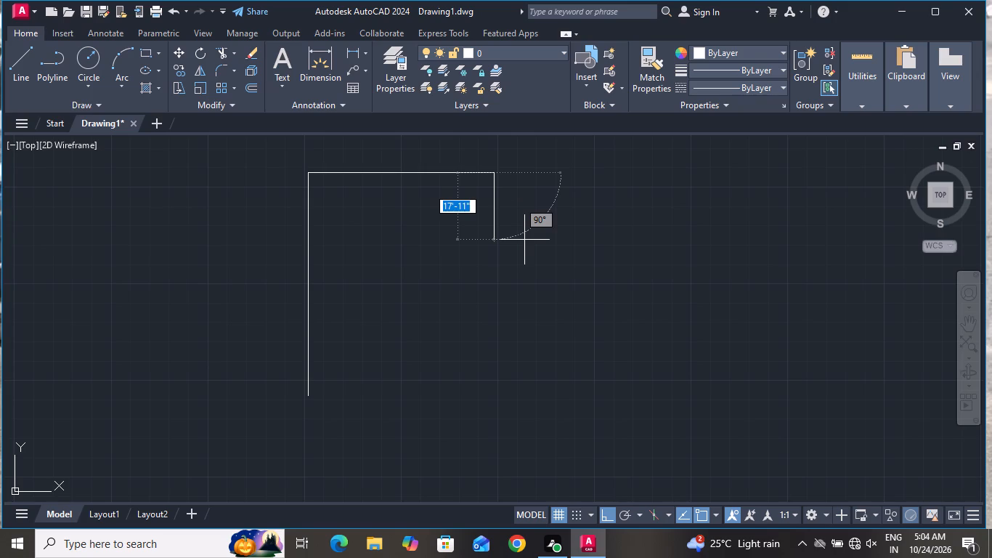
Continue the connected lines 60' straight down and 50' back to the left to close the rectangle, and end the line.
{"action": "key", "text": "6"}
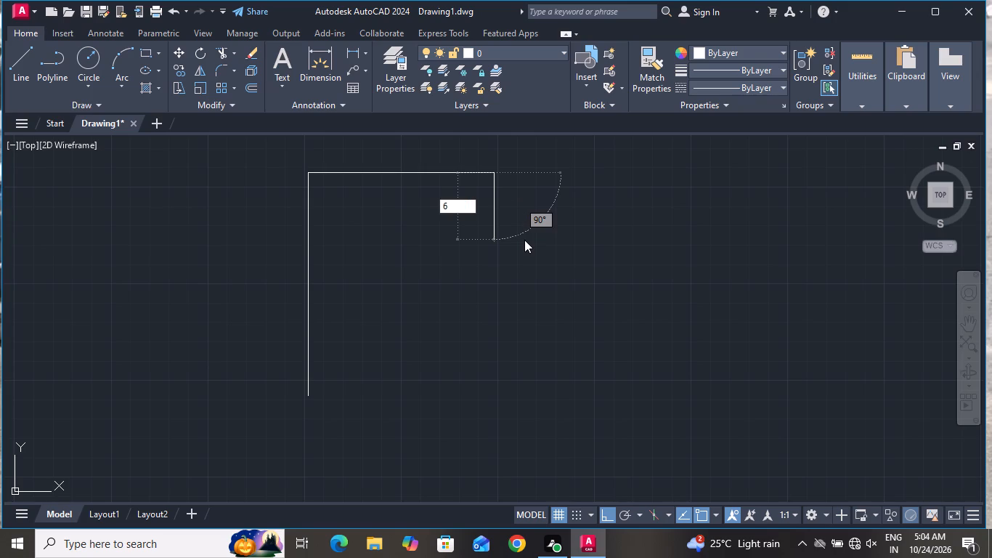
{"action": "key", "text": "0"}
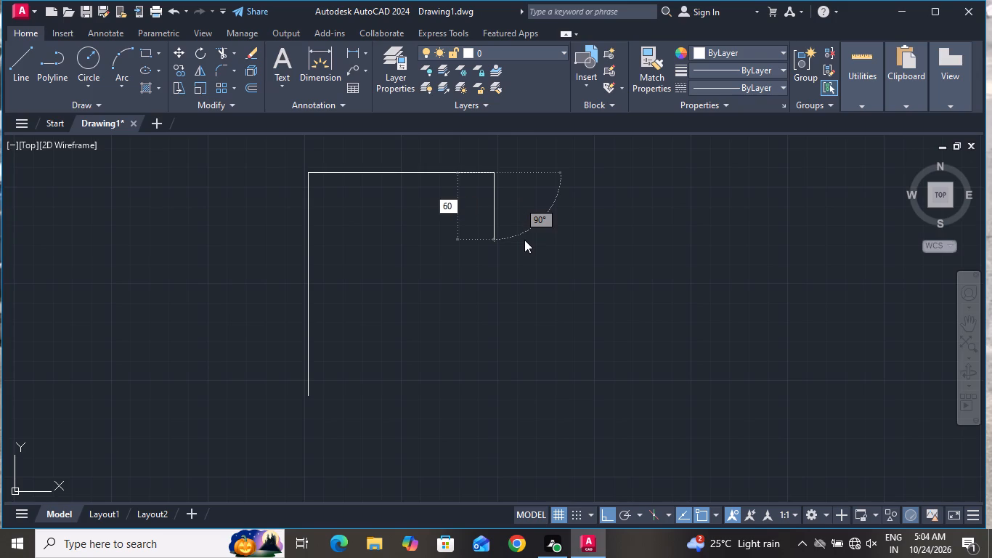
{"action": "key", "text": "apostrophe"}
{"action": "key", "text": "Return"}
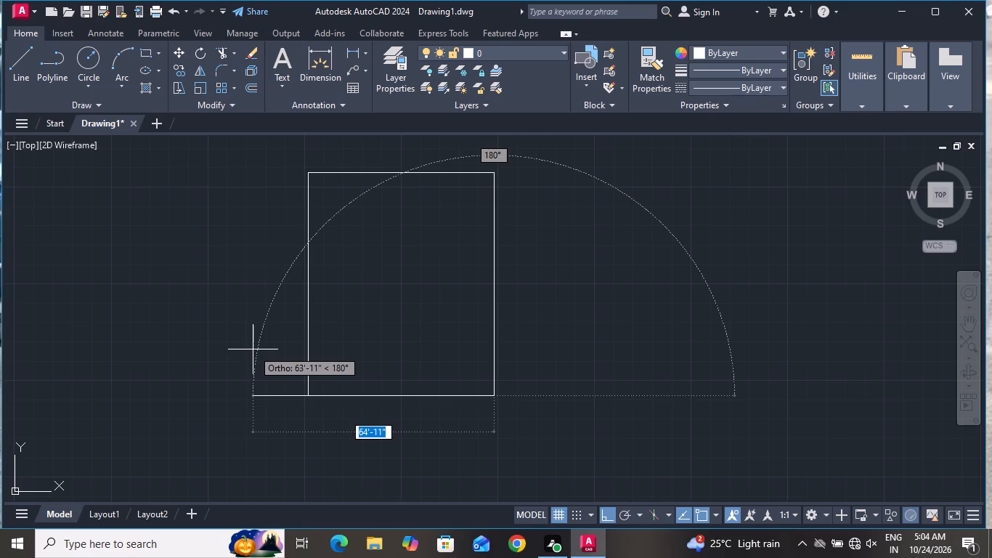
{"action": "type", "text": "50"}
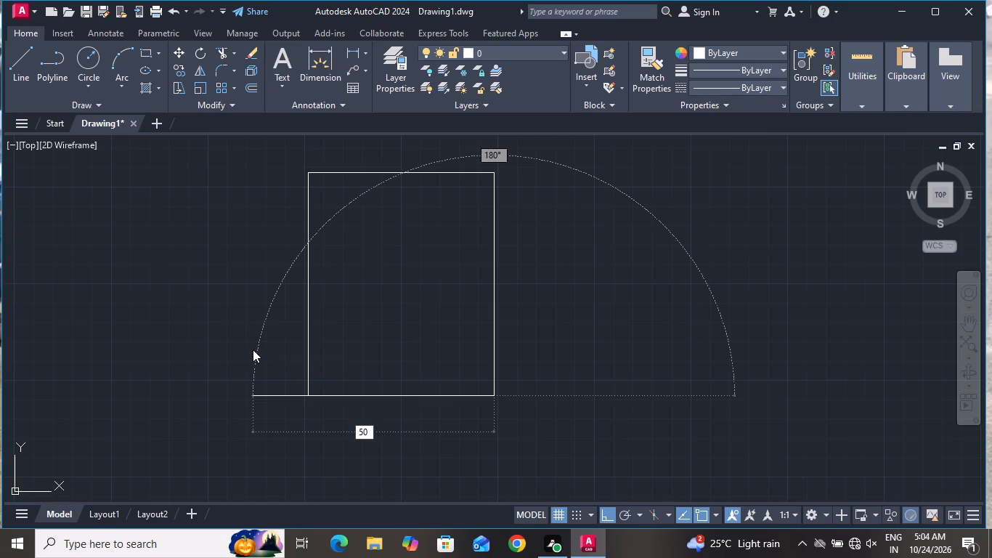
{"action": "key", "text": "apostrophe"}
{"action": "key", "text": "Return"}
{"action": "right_click", "coordinate": [253, 349]}
{"action": "right_click", "coordinate": [253, 349]}
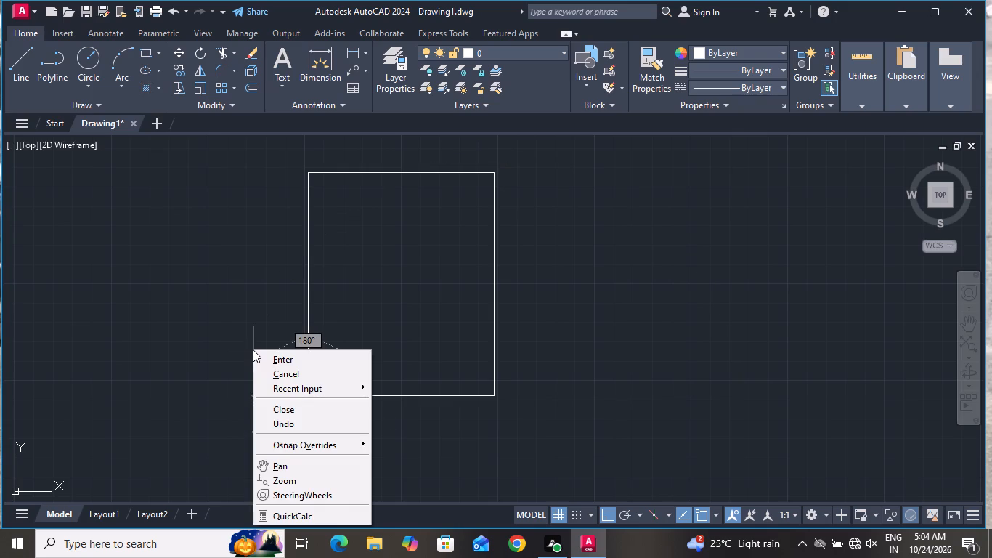
{"action": "left_click", "coordinate": [261, 366]}
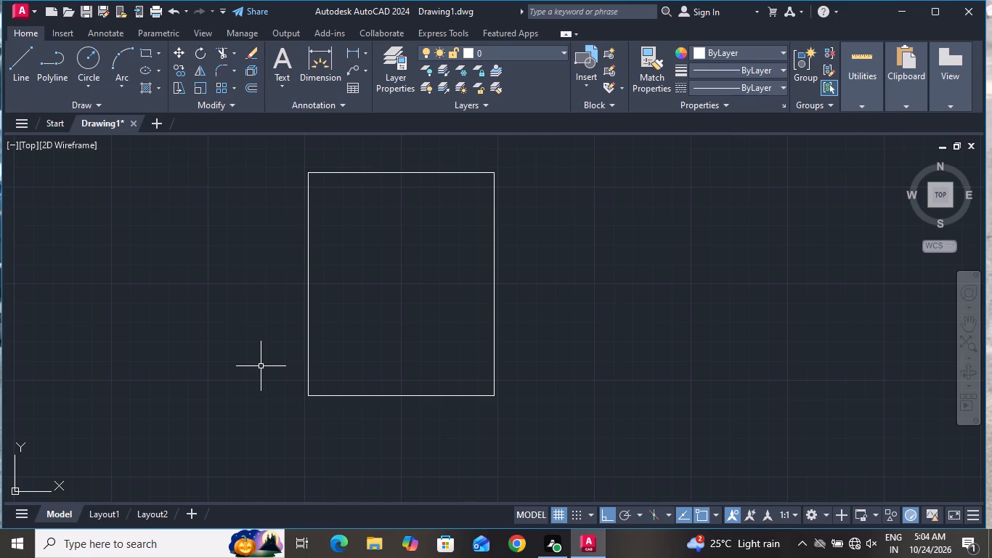
Offset all four sides of the rectangle 9" inward to form the inner faces of the outer walls.
{"action": "key", "text": "o"}
{"action": "key", "text": "space"}
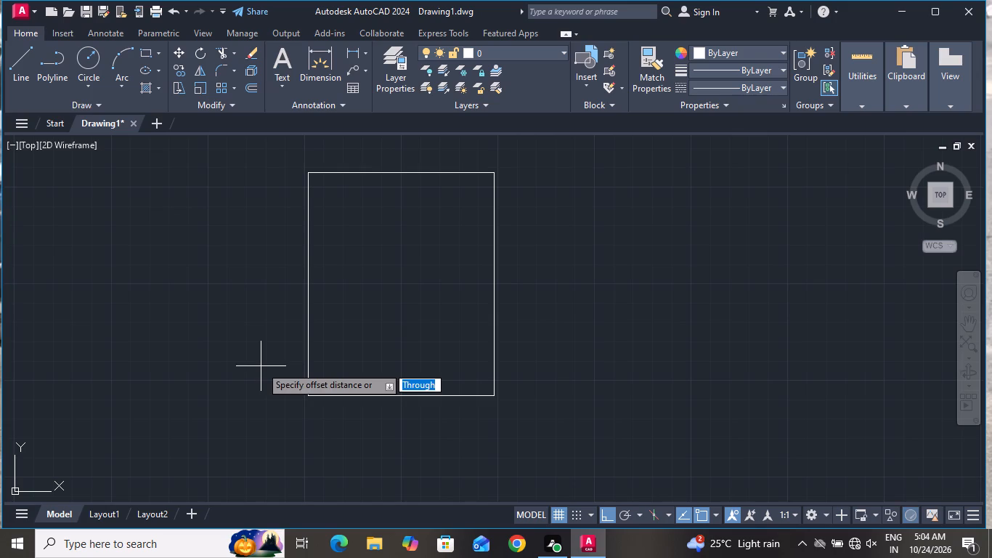
{"action": "key", "text": "9"}
{"action": "key", "text": "shift+quotedbl"}
{"action": "key", "text": "Return"}
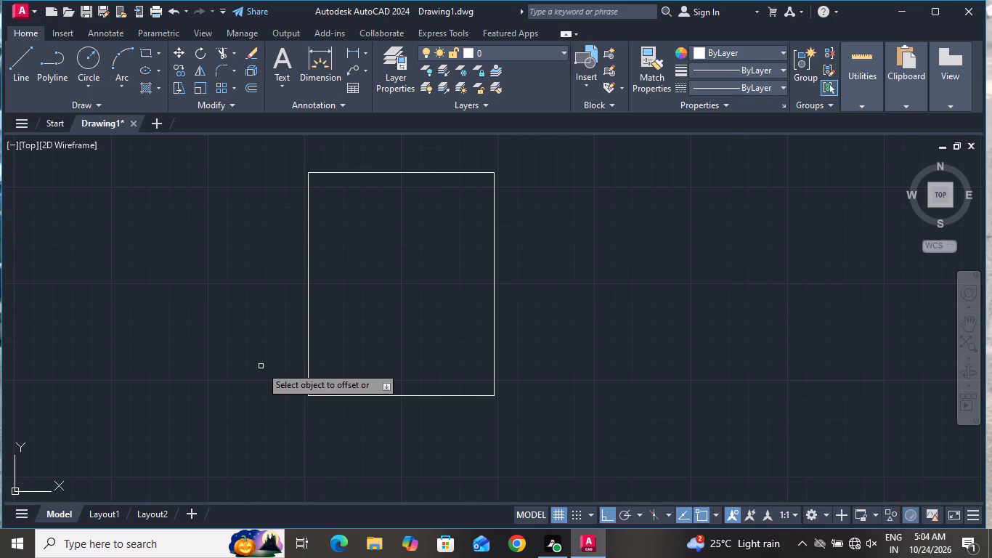
{"action": "left_click", "coordinate": [471, 171]}
{"action": "left_click", "coordinate": [460, 221]}
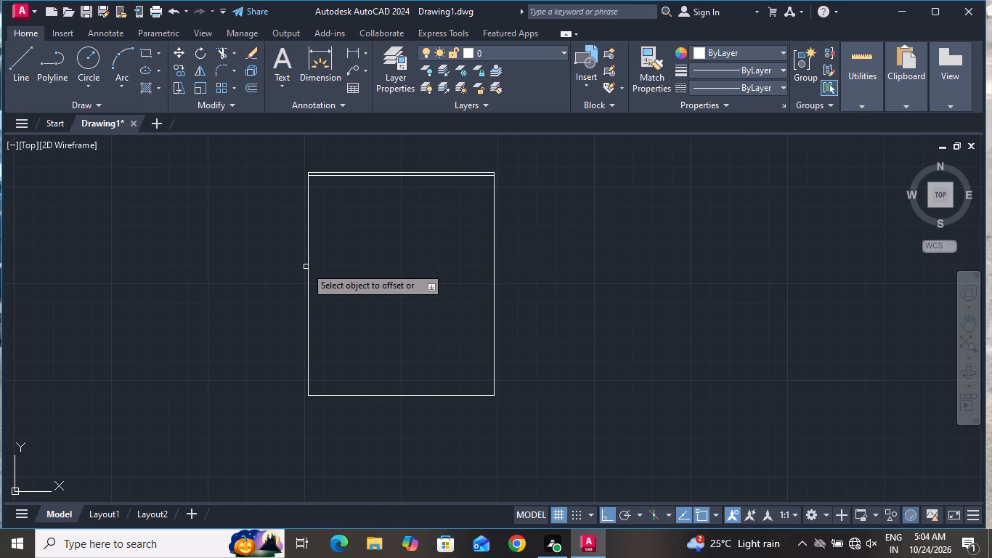
{"action": "left_click", "coordinate": [309, 262]}
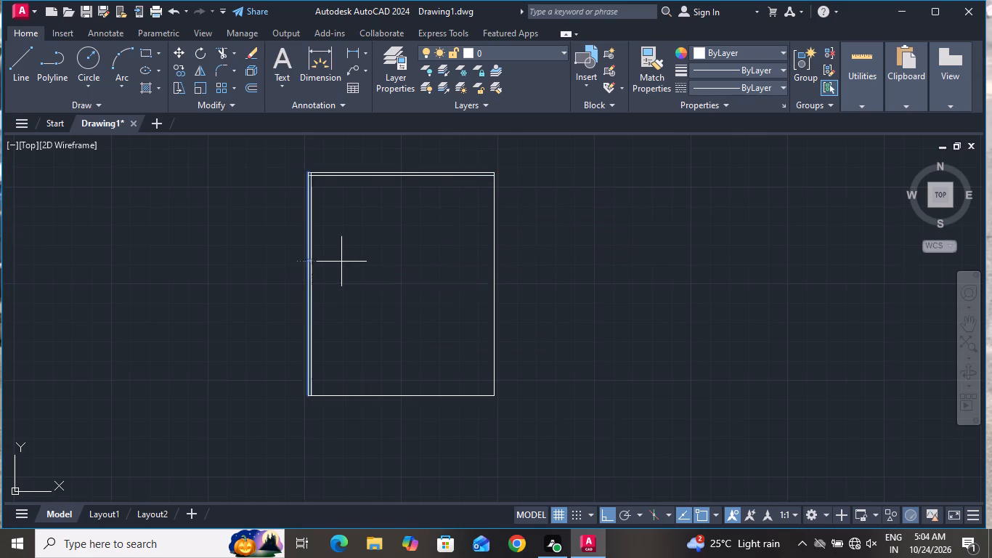
{"action": "left_click", "coordinate": [341, 262]}
{"action": "left_click", "coordinate": [493, 291]}
{"action": "left_click", "coordinate": [466, 298]}
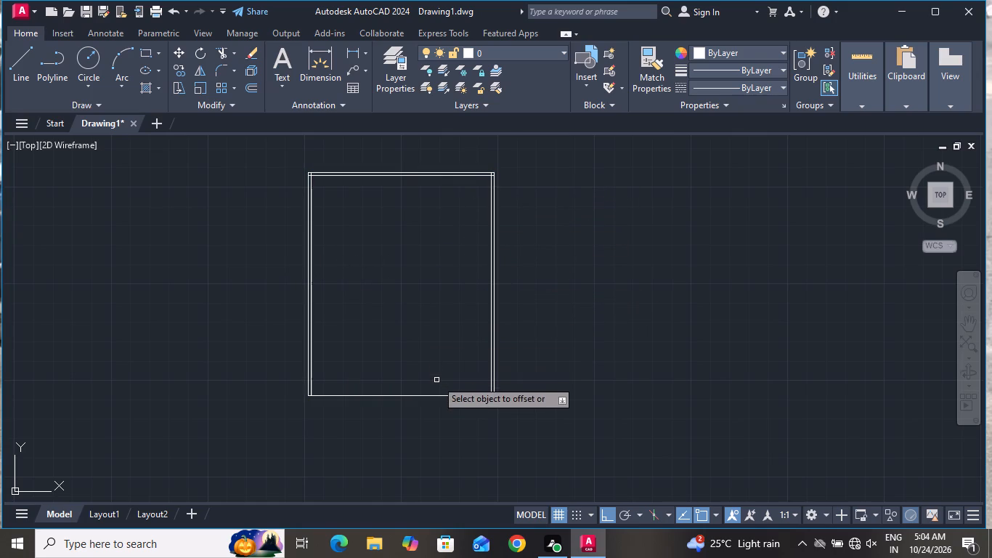
{"action": "left_click", "coordinate": [433, 395]}
{"action": "left_click", "coordinate": [439, 357]}
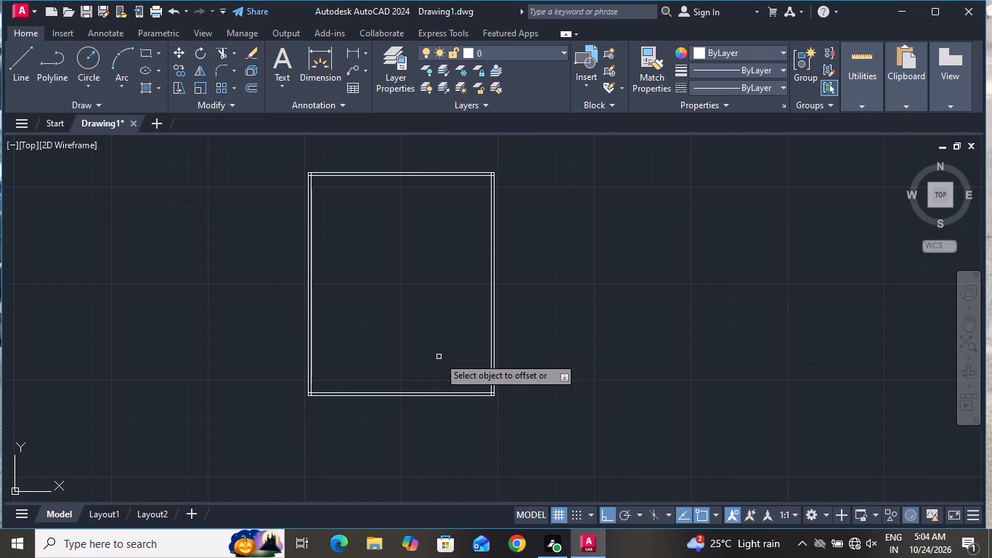
{"action": "right_click", "coordinate": [439, 357]}
{"action": "left_click", "coordinate": [467, 379]}
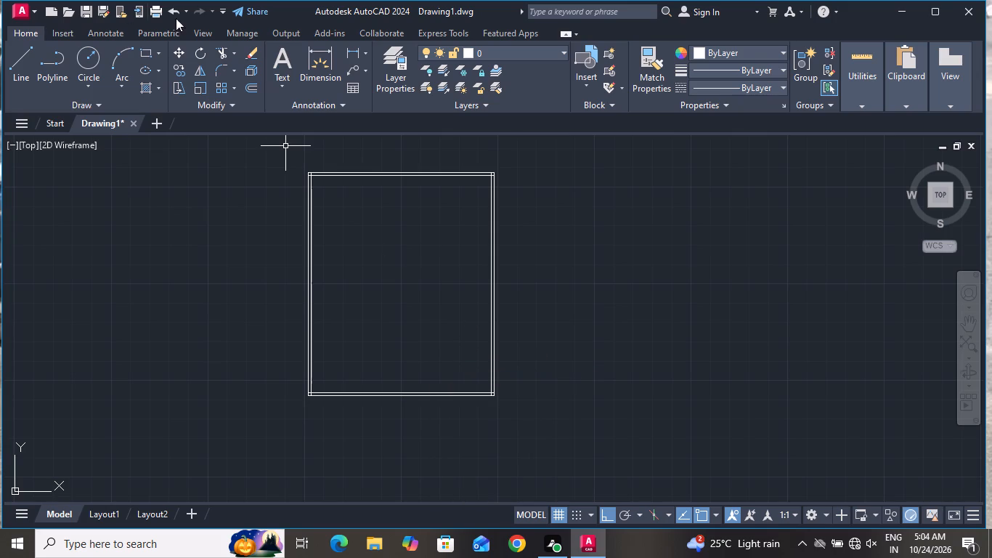
Trim the overlapping ends of the inner offset lines at the rectangle's upper left and upper right corners.
{"action": "left_click", "coordinate": [222, 52]}
{"action": "scroll", "coordinate": [302, 187], "scroll_direction": "up", "scroll_amount": 4}
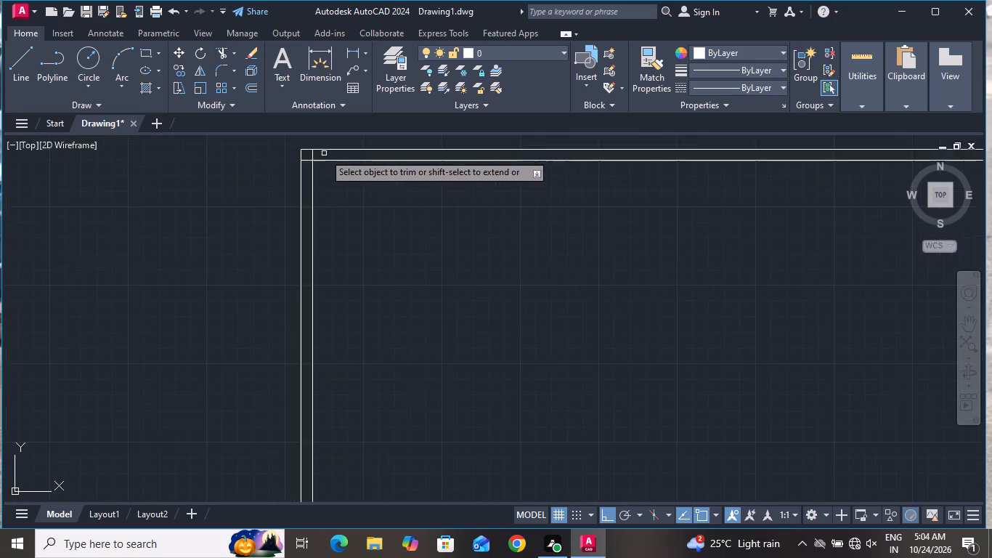
{"action": "scroll", "coordinate": [322, 153], "scroll_direction": "up", "scroll_amount": 3}
{"action": "left_click", "coordinate": [306, 174]}
{"action": "double_click", "coordinate": [235, 176]}
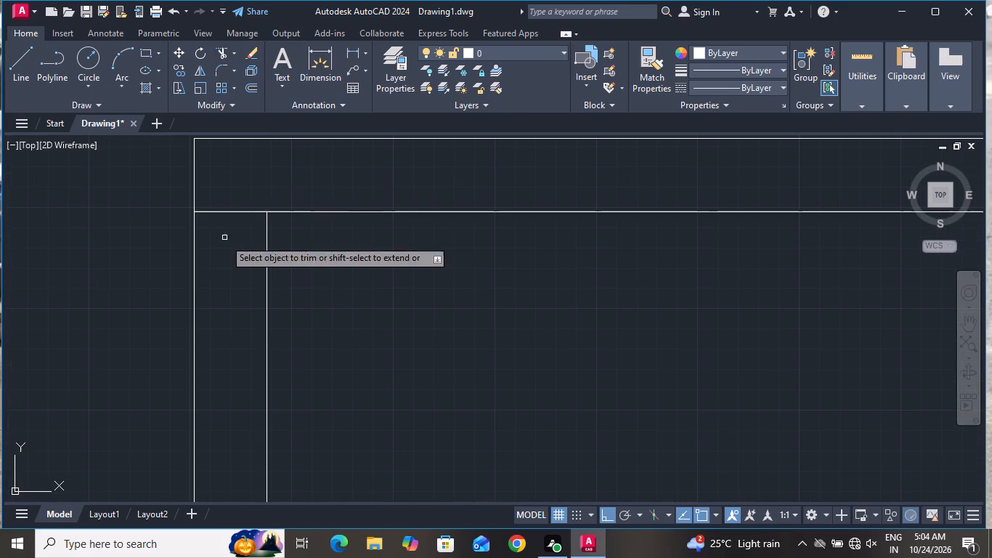
{"action": "left_click", "coordinate": [224, 241]}
{"action": "left_click", "coordinate": [233, 176]}
{"action": "scroll", "coordinate": [259, 223], "scroll_direction": "down", "scroll_amount": 7}
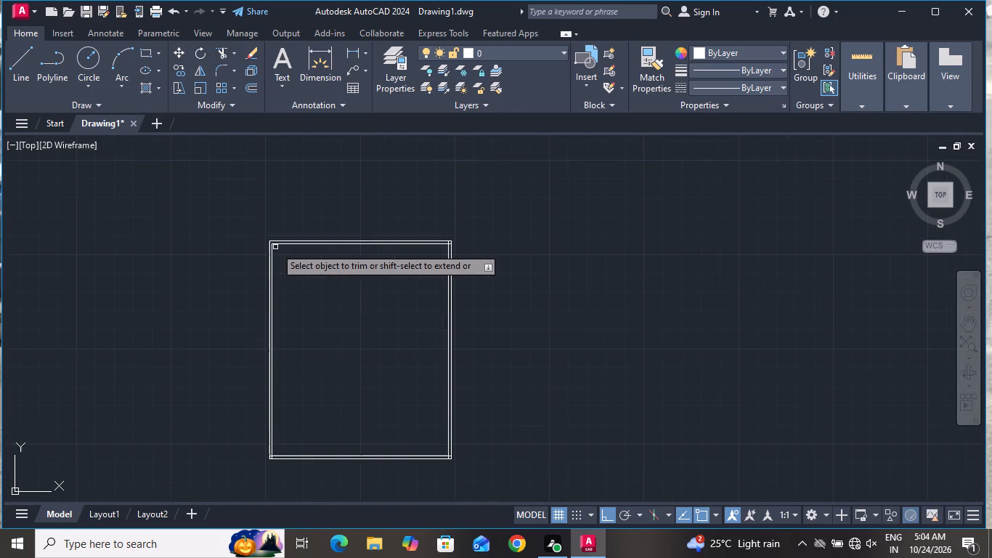
{"action": "scroll", "coordinate": [459, 233], "scroll_direction": "up", "scroll_amount": 4}
{"action": "scroll", "coordinate": [386, 319], "scroll_direction": "up", "scroll_amount": 3}
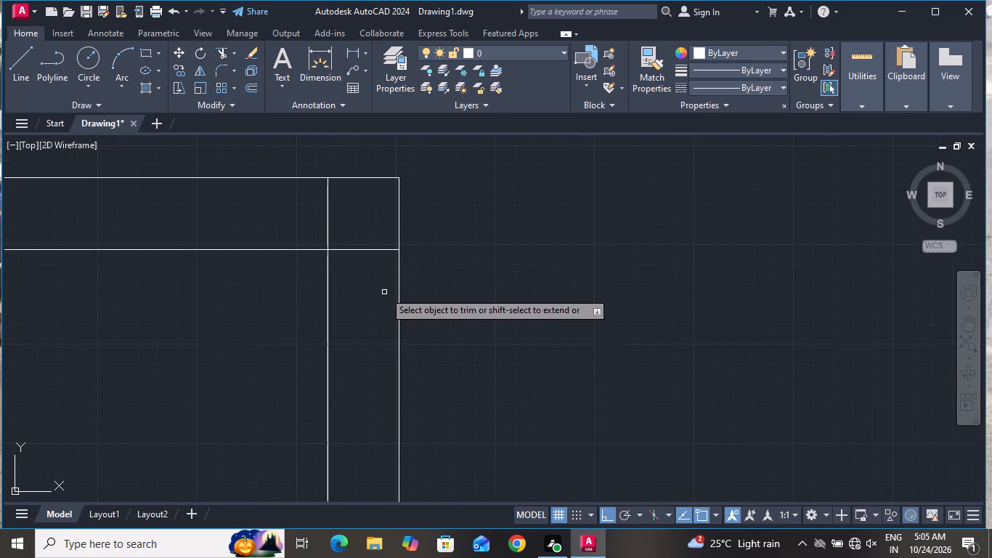
{"action": "left_click", "coordinate": [375, 222]}
{"action": "left_click", "coordinate": [324, 217]}
{"action": "left_click", "coordinate": [376, 216]}
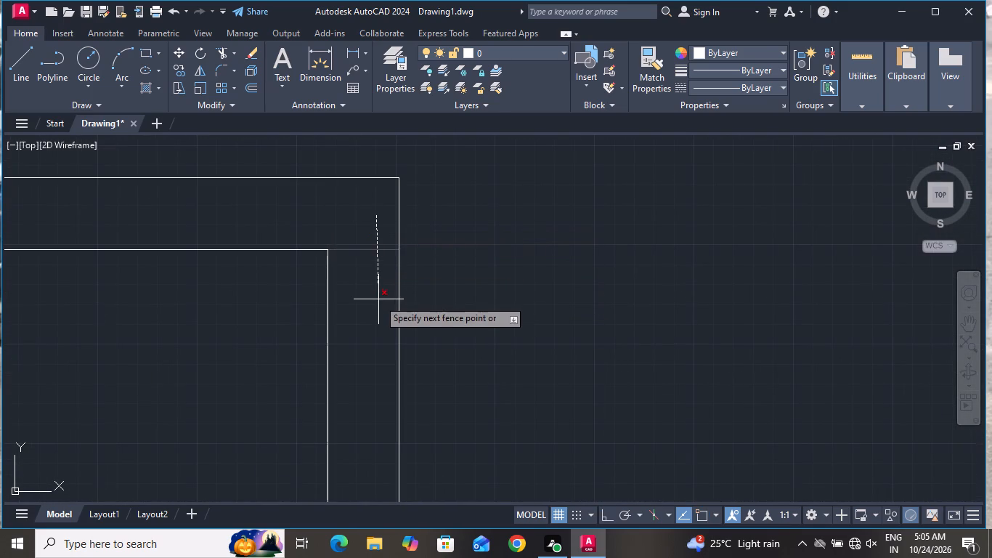
{"action": "left_click", "coordinate": [378, 299]}
Trim the overlapping ends of the inner offset lines at the rectangle's lower right and lower left corners.
{"action": "scroll", "coordinate": [412, 244], "scroll_direction": "down", "scroll_amount": 8}
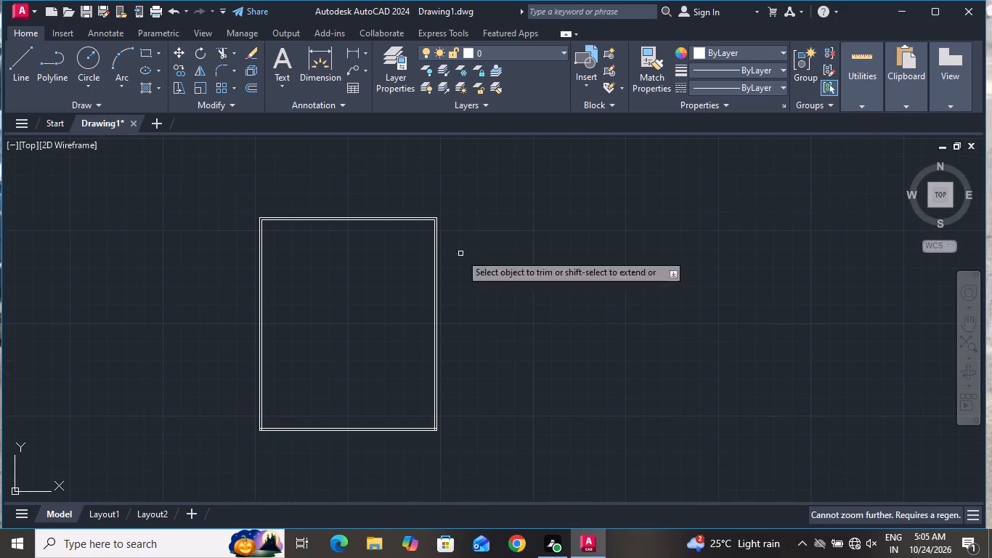
{"action": "scroll", "coordinate": [416, 425], "scroll_direction": "up", "scroll_amount": 4}
{"action": "scroll", "coordinate": [534, 473], "scroll_direction": "up", "scroll_amount": 1}
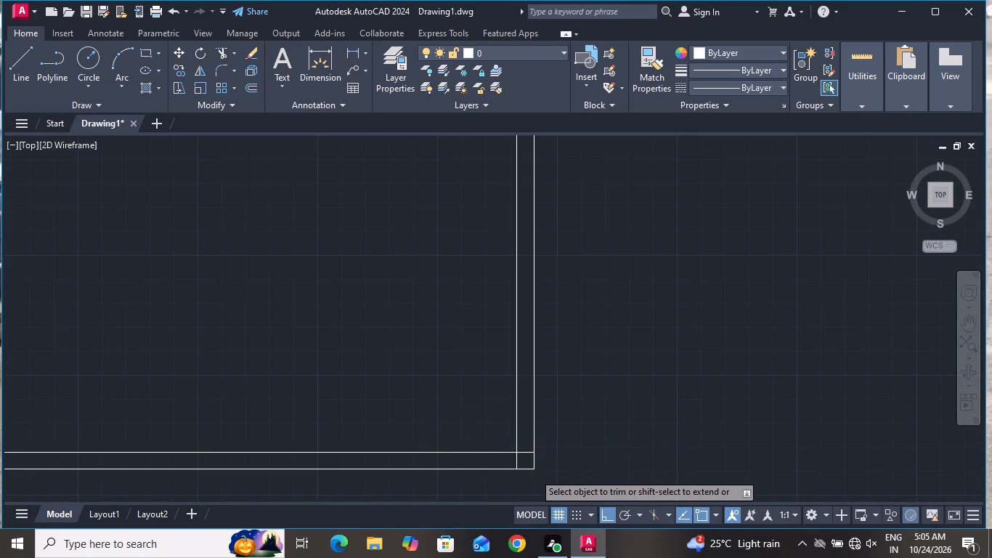
{"action": "scroll", "coordinate": [534, 473], "scroll_direction": "up", "scroll_amount": 4}
{"action": "left_click", "coordinate": [487, 222]}
{"action": "left_click", "coordinate": [483, 304]}
{"action": "left_click", "coordinate": [393, 331]}
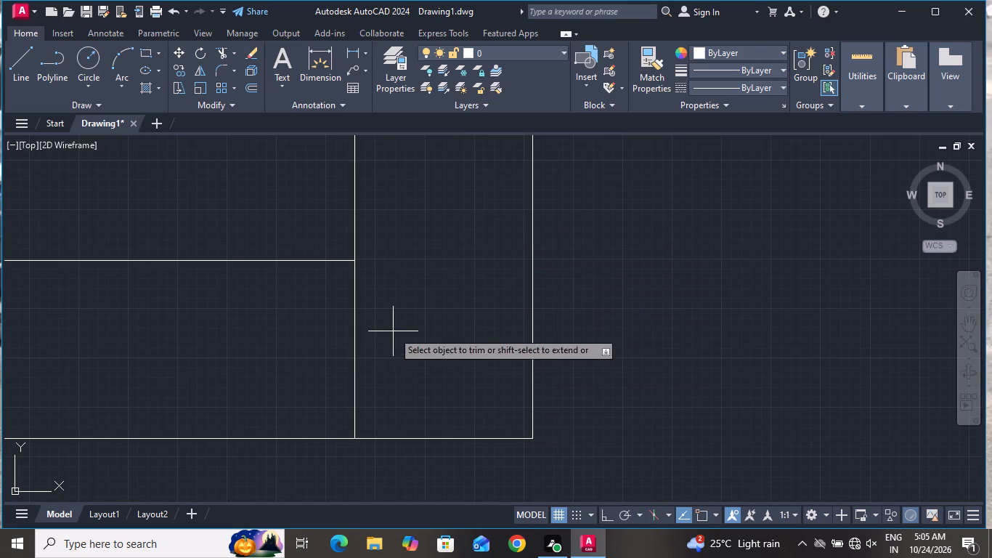
{"action": "left_click", "coordinate": [218, 362]}
{"action": "scroll", "coordinate": [824, 357], "scroll_direction": "down", "scroll_amount": 8}
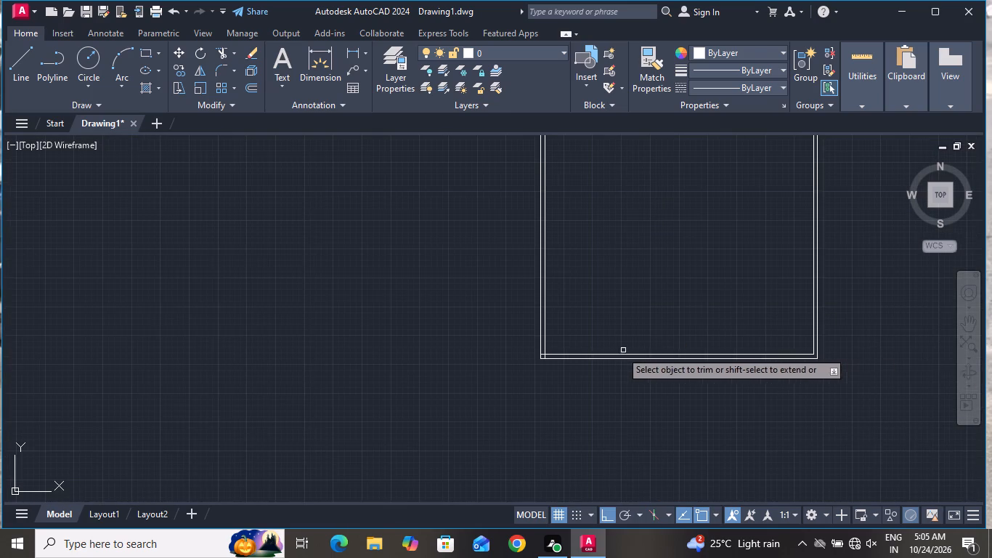
{"action": "scroll", "coordinate": [514, 354], "scroll_direction": "up", "scroll_amount": 3}
{"action": "scroll", "coordinate": [635, 372], "scroll_direction": "up", "scroll_amount": 6}
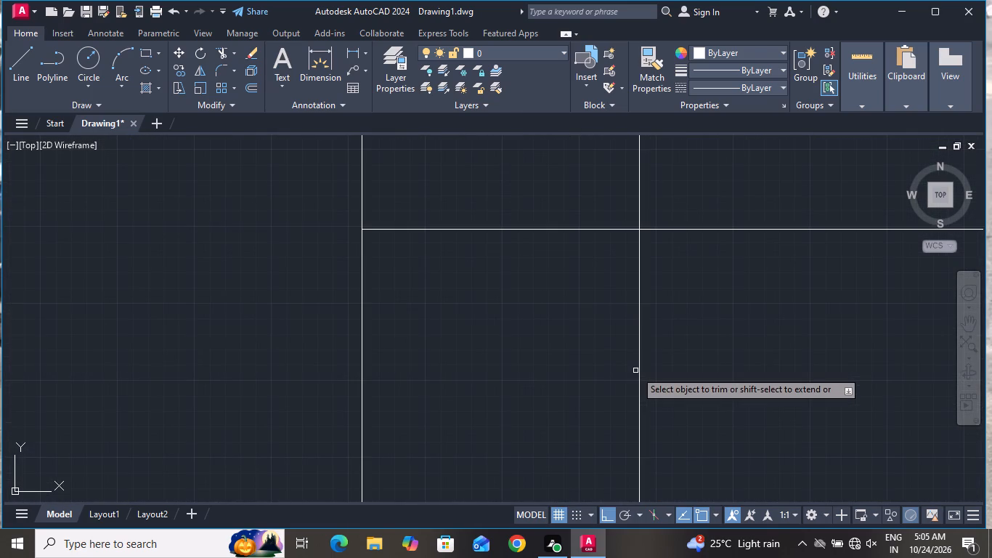
{"action": "left_click", "coordinate": [635, 371]}
{"action": "left_click", "coordinate": [785, 382]}
{"action": "left_click", "coordinate": [495, 309]}
{"action": "left_click", "coordinate": [497, 206]}
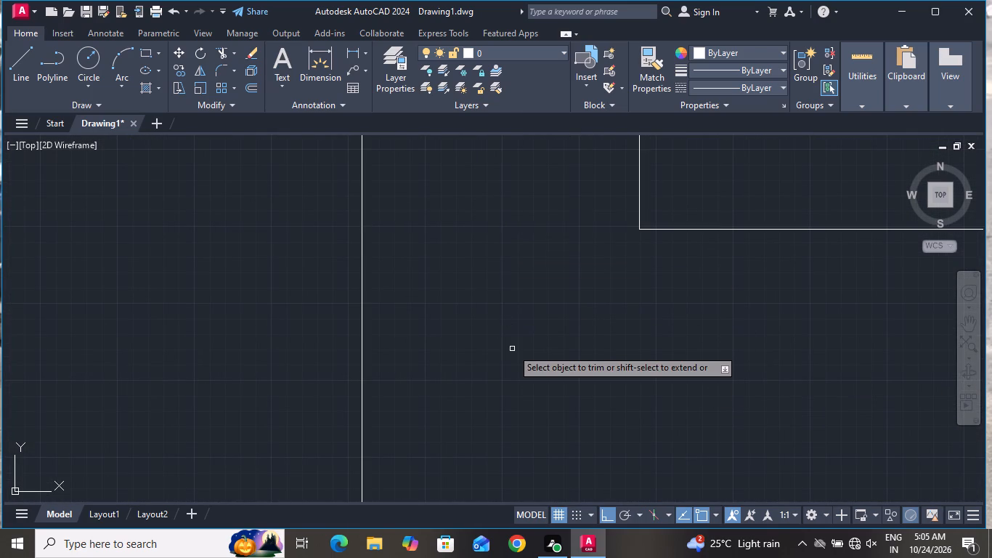
{"action": "right_click", "coordinate": [512, 349]}
{"action": "left_click", "coordinate": [600, 169]}
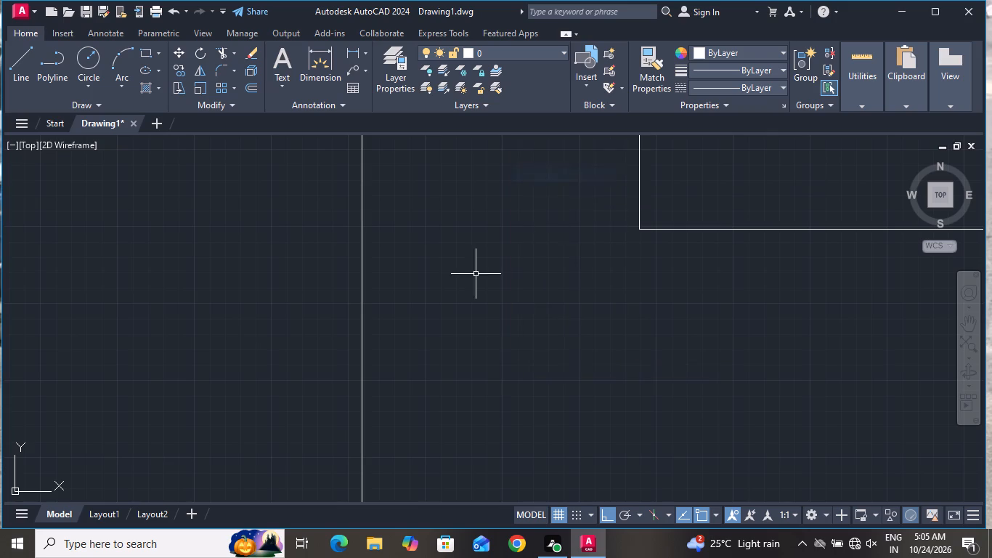
Using the Through option, offset the inner line of the left wall 7'7" into the rectangle.
{"action": "scroll", "coordinate": [471, 277], "scroll_direction": "down", "scroll_amount": 12}
{"action": "scroll", "coordinate": [476, 263], "scroll_direction": "up", "scroll_amount": 1}
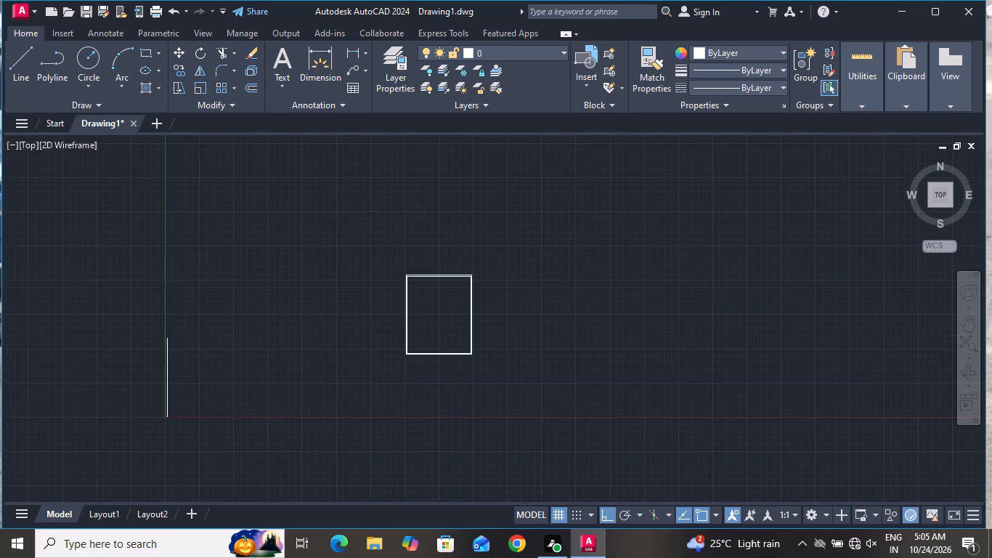
{"action": "scroll", "coordinate": [476, 263], "scroll_direction": "up", "scroll_amount": 1}
{"action": "type", "text": "o t"}
{"action": "key", "text": "space"}
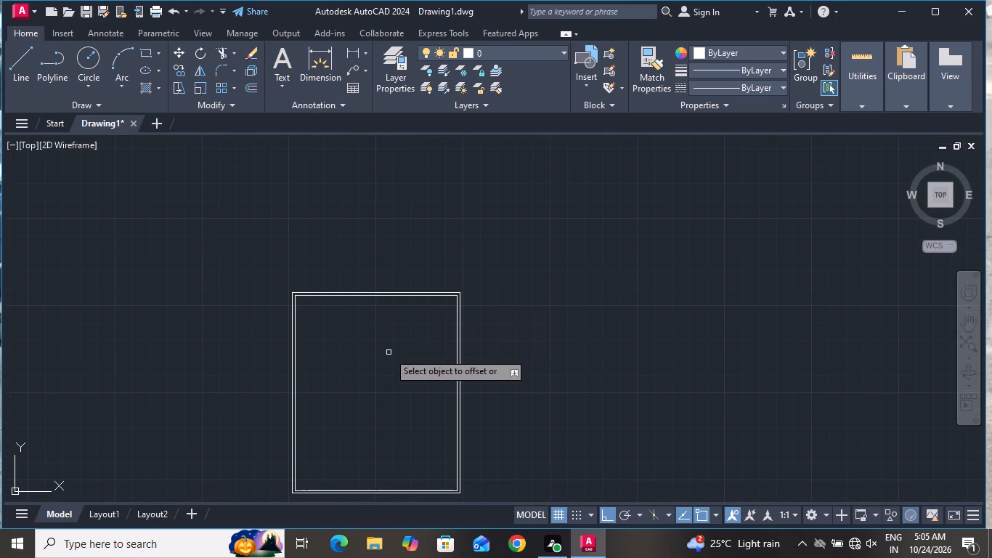
{"action": "scroll", "coordinate": [285, 318], "scroll_direction": "up", "scroll_amount": 3}
{"action": "left_click", "coordinate": [319, 294]}
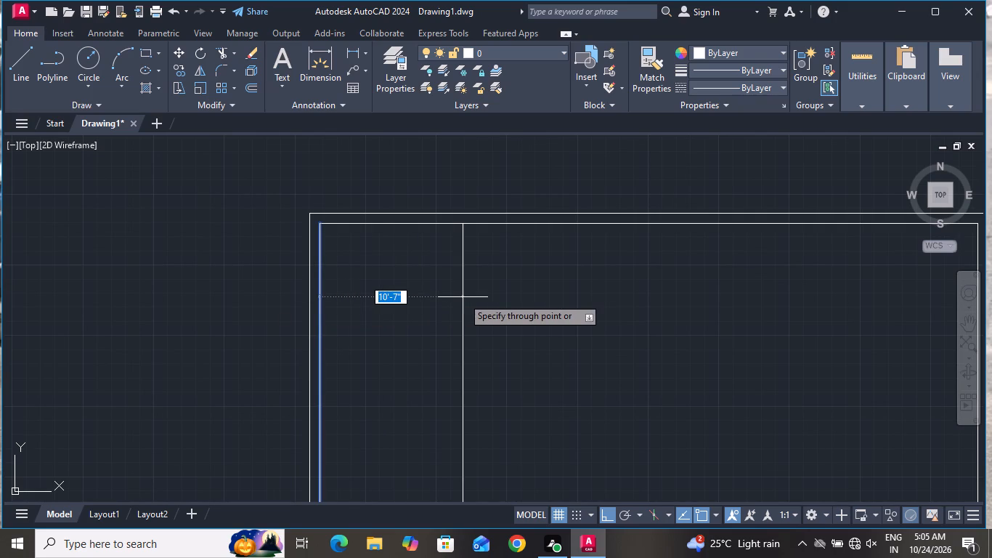
{"action": "type", "text": "7'7"}
{"action": "key", "text": "shift+quotedbl"}
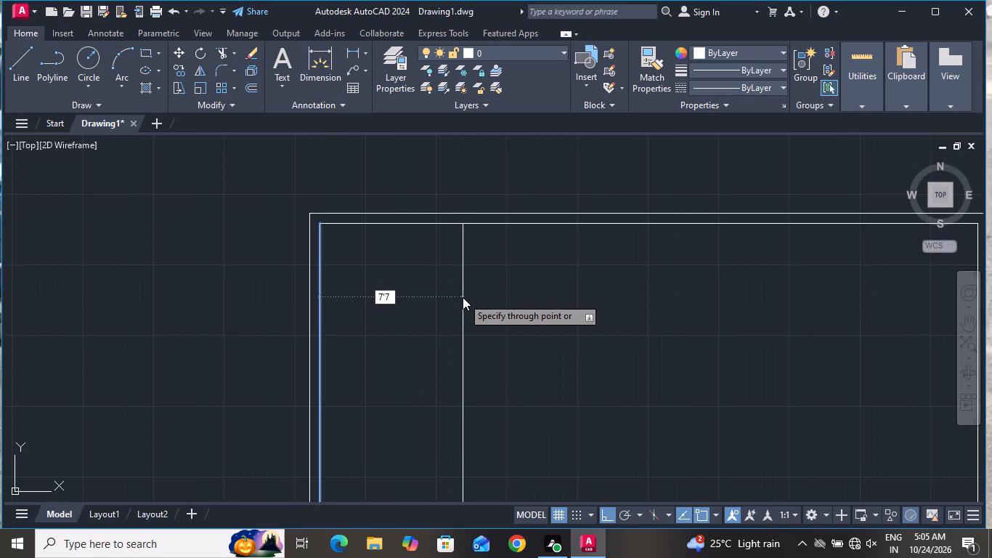
{"action": "key", "text": "Return"}
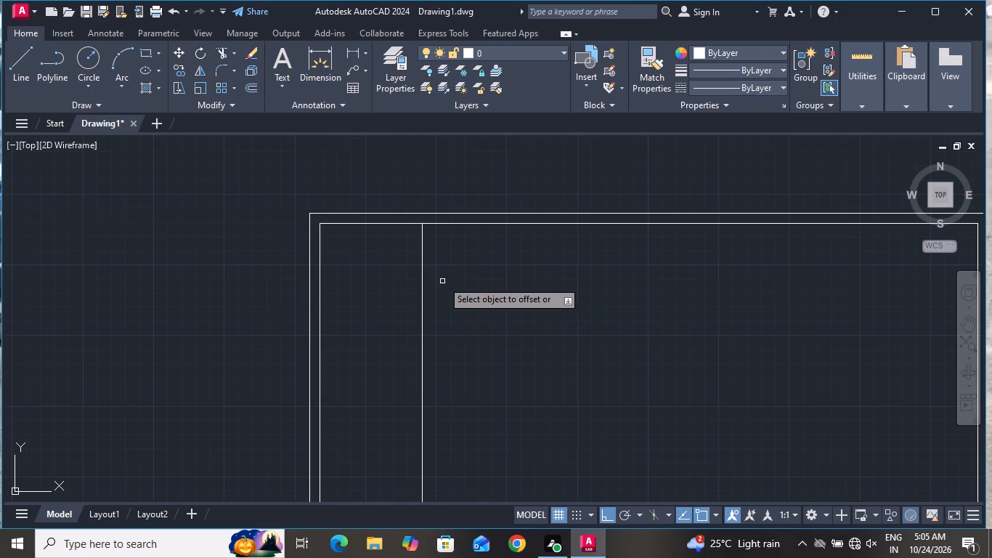
Offset the inner line of the top wall 6'6" downward into the rectangle.
{"action": "left_click", "coordinate": [415, 220]}
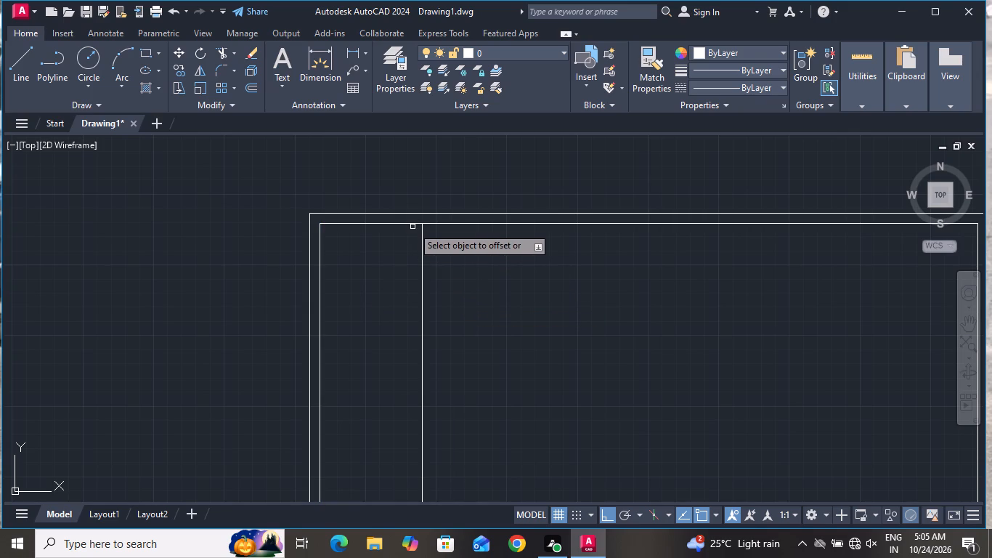
{"action": "left_click", "coordinate": [413, 224]}
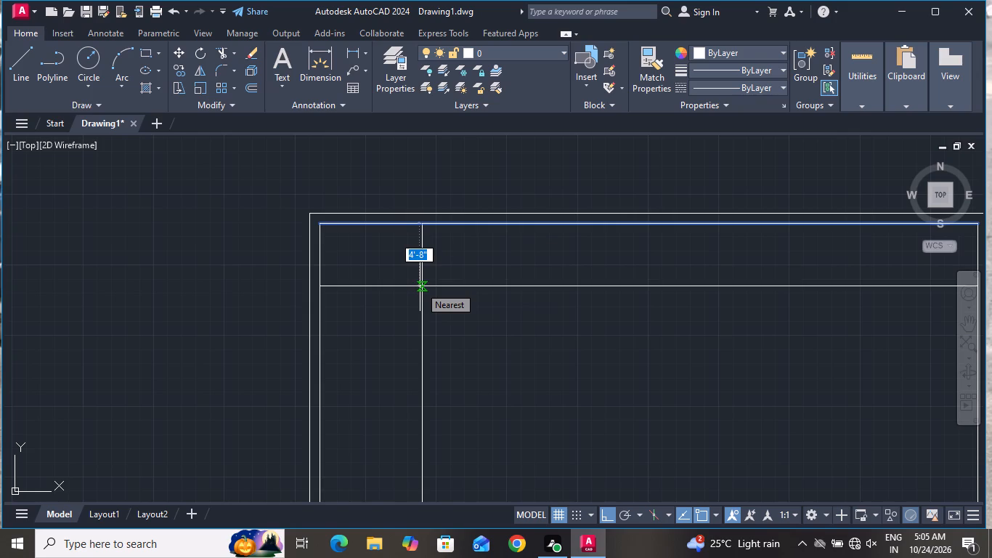
{"action": "key", "text": "6"}
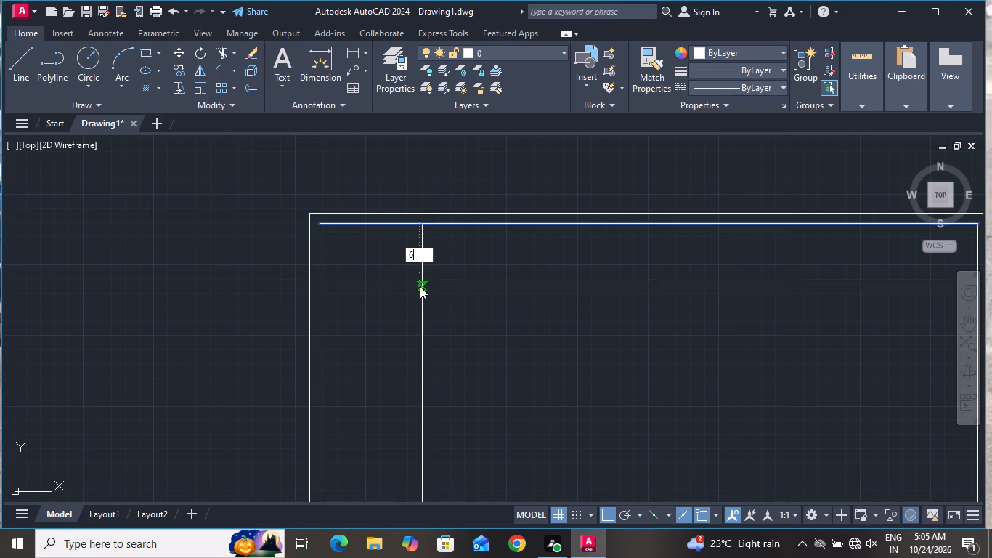
{"action": "type", "text": "'6"}
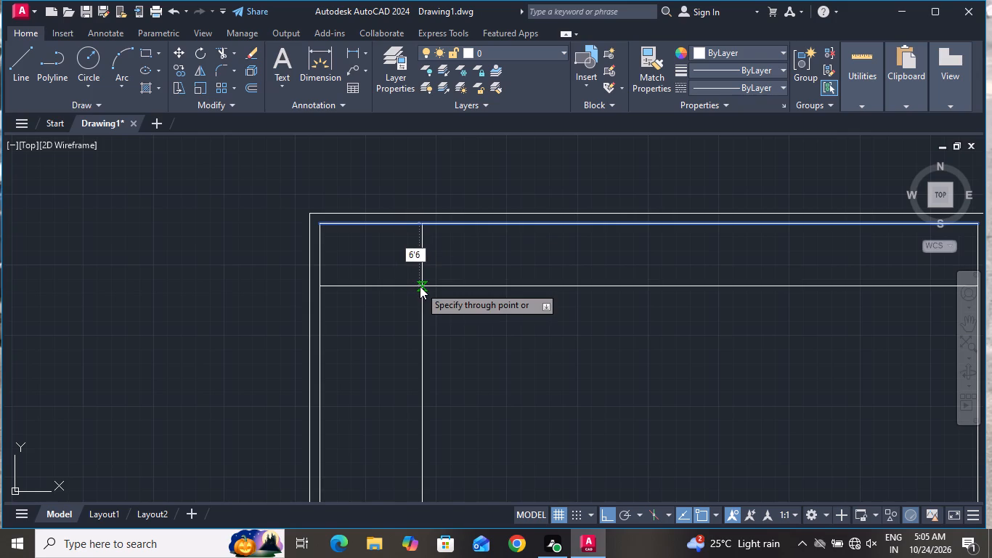
{"action": "key", "text": "shift+quotedbl"}
{"action": "key", "text": "Return"}
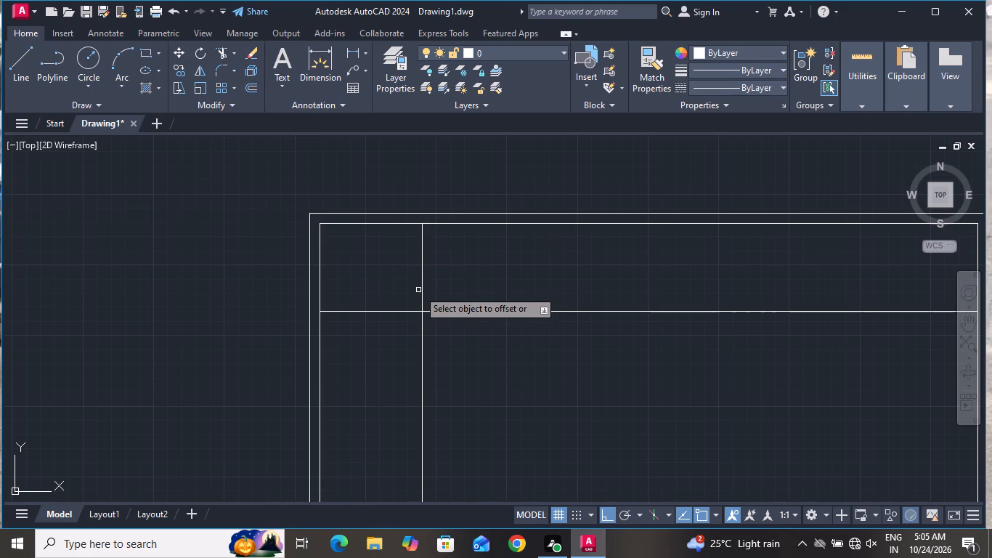
Offset the vertical room line 6" to the right to give the partition its thickness.
{"action": "left_click", "coordinate": [423, 299]}
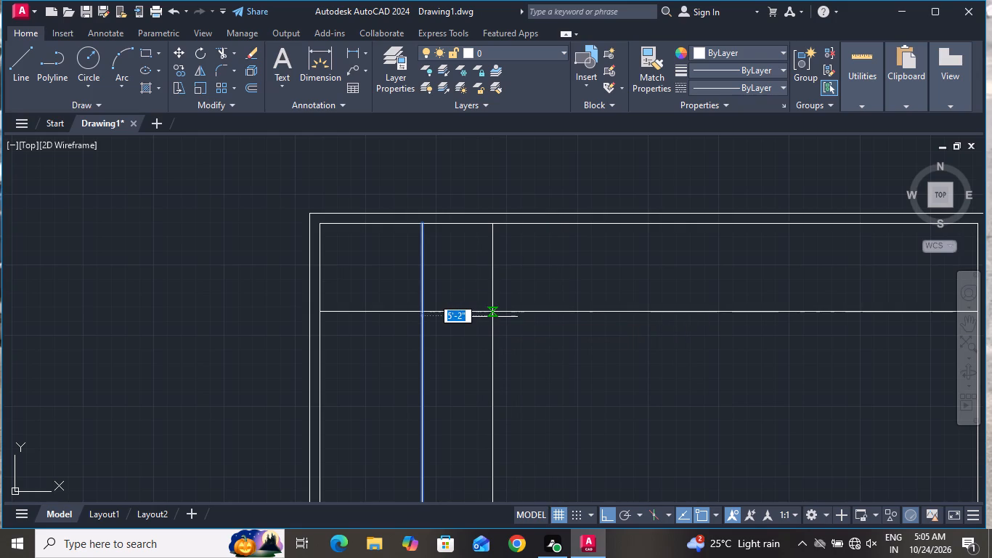
{"action": "key", "text": "6"}
{"action": "key", "text": "shift+quotedbl"}
{"action": "key", "text": "Return"}
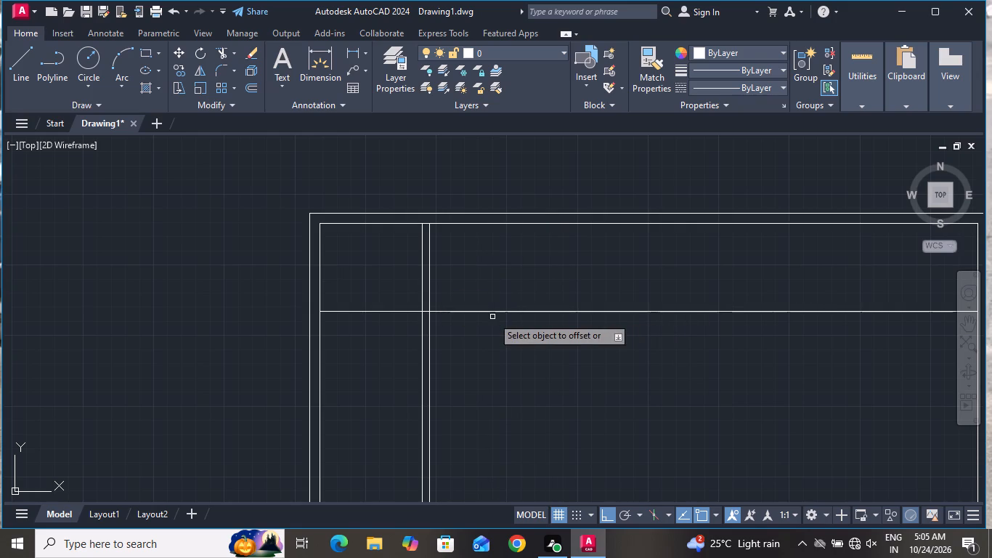
Offset the horizontal room line 6" downward for the partition's second face and end the Offset command.
{"action": "left_click", "coordinate": [411, 310]}
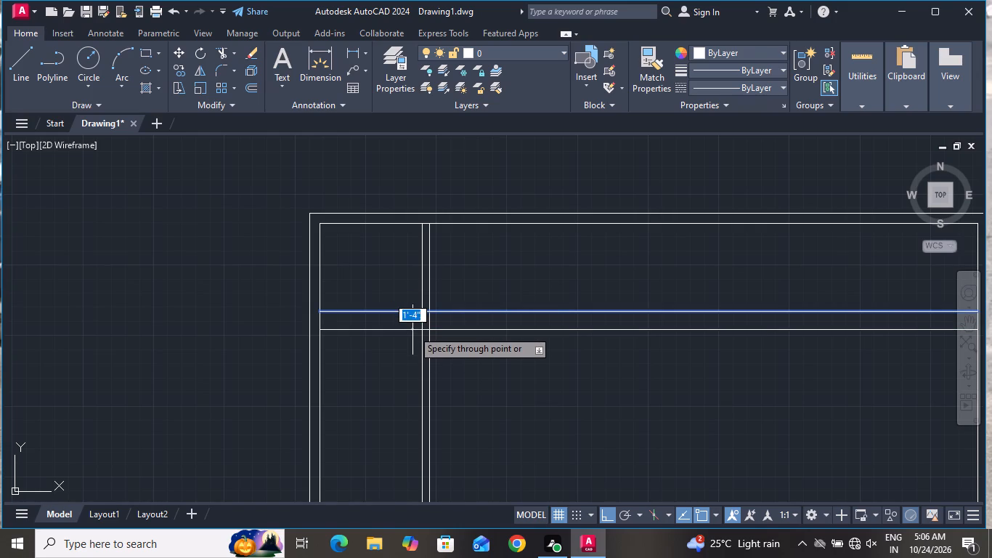
{"action": "key", "text": "6"}
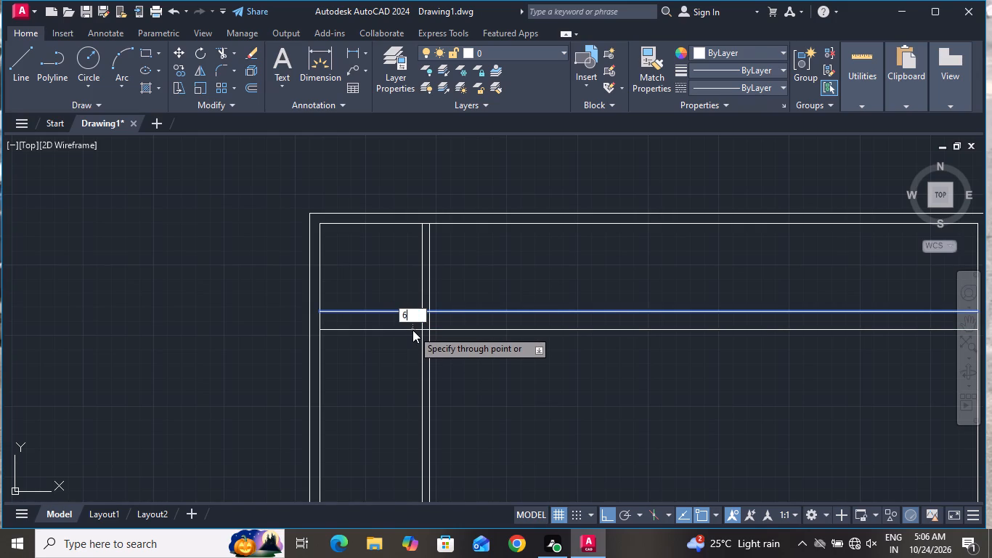
{"action": "key", "text": "shift+quotedbl"}
{"action": "key", "text": "Return"}
{"action": "right_click", "coordinate": [412, 330]}
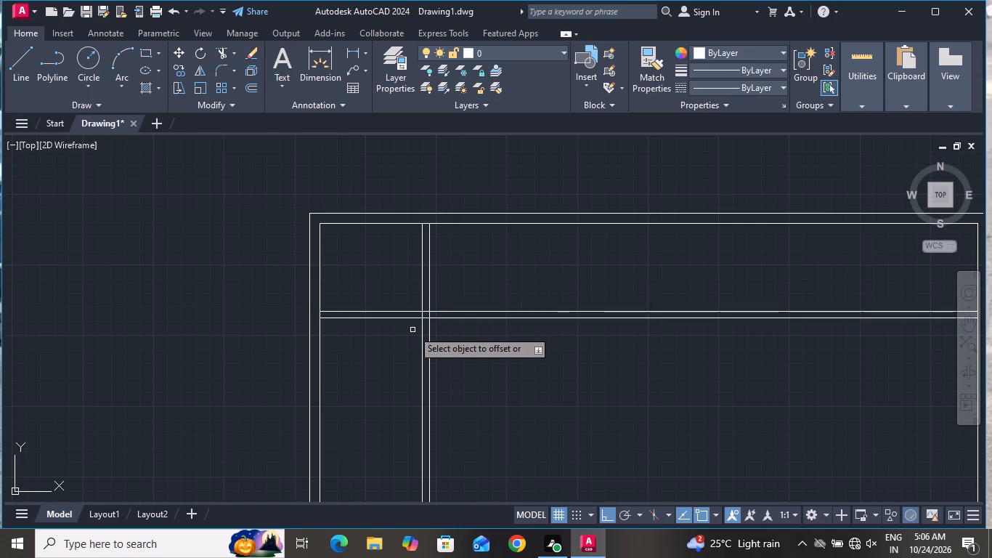
{"action": "left_click", "coordinate": [435, 351]}
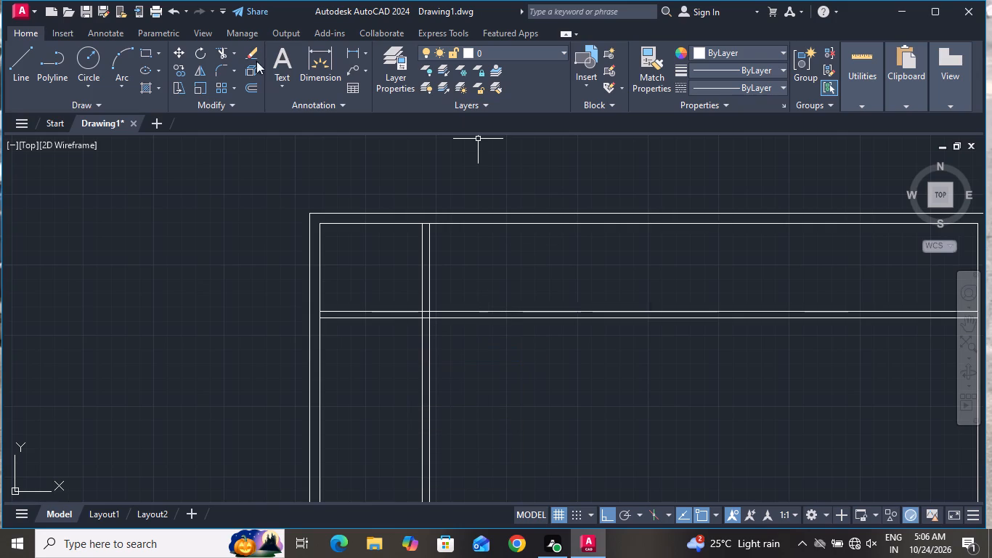
Trim the partition lines extending right of and below the upper left corner room.
{"action": "left_click", "coordinate": [216, 57]}
{"action": "left_click", "coordinate": [627, 283]}
{"action": "left_click", "coordinate": [527, 456]}
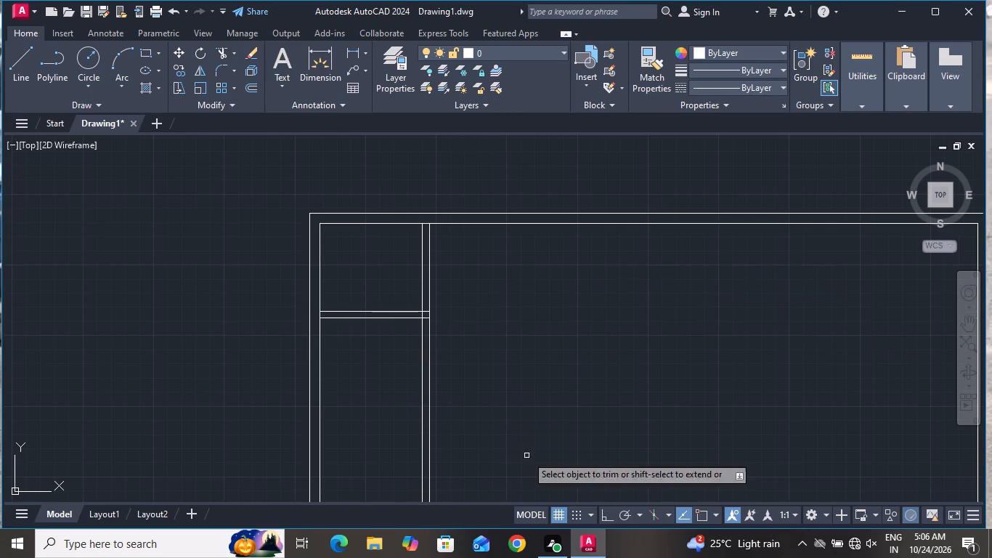
{"action": "left_click", "coordinate": [460, 388]}
{"action": "left_click", "coordinate": [393, 397]}
Trim the end of the inner vertical partition line crossing the horizontal partition at the corner room's lower right corner.
{"action": "scroll", "coordinate": [466, 307], "scroll_direction": "up", "scroll_amount": 1}
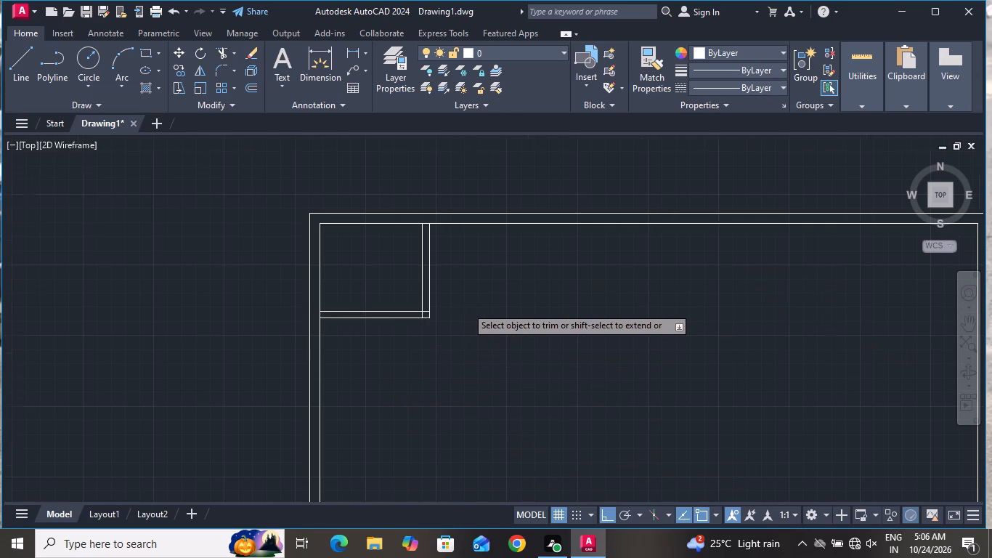
{"action": "scroll", "coordinate": [466, 307], "scroll_direction": "up", "scroll_amount": 1}
{"action": "scroll", "coordinate": [335, 312], "scroll_direction": "up", "scroll_amount": 2}
{"action": "left_click", "coordinate": [334, 352]}
{"action": "left_click", "coordinate": [407, 352]}
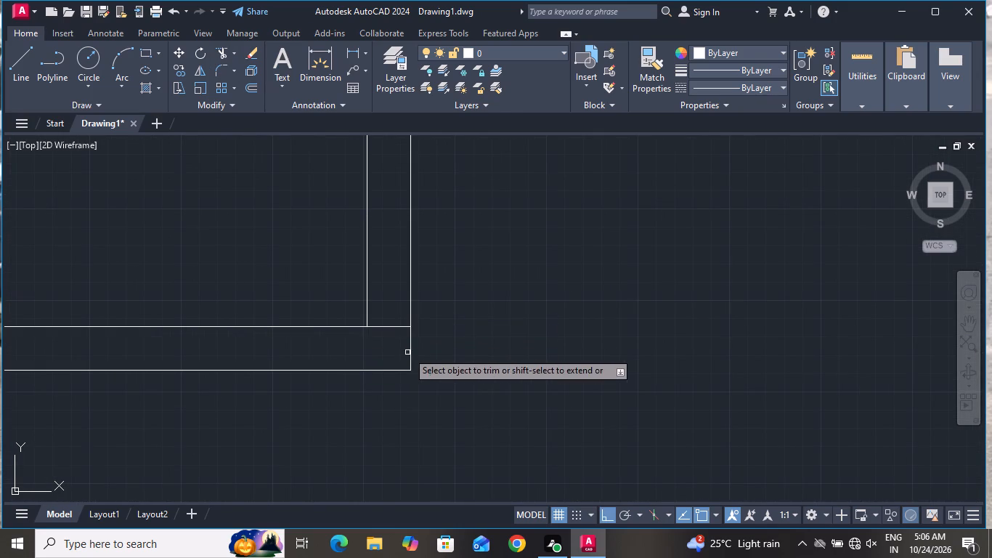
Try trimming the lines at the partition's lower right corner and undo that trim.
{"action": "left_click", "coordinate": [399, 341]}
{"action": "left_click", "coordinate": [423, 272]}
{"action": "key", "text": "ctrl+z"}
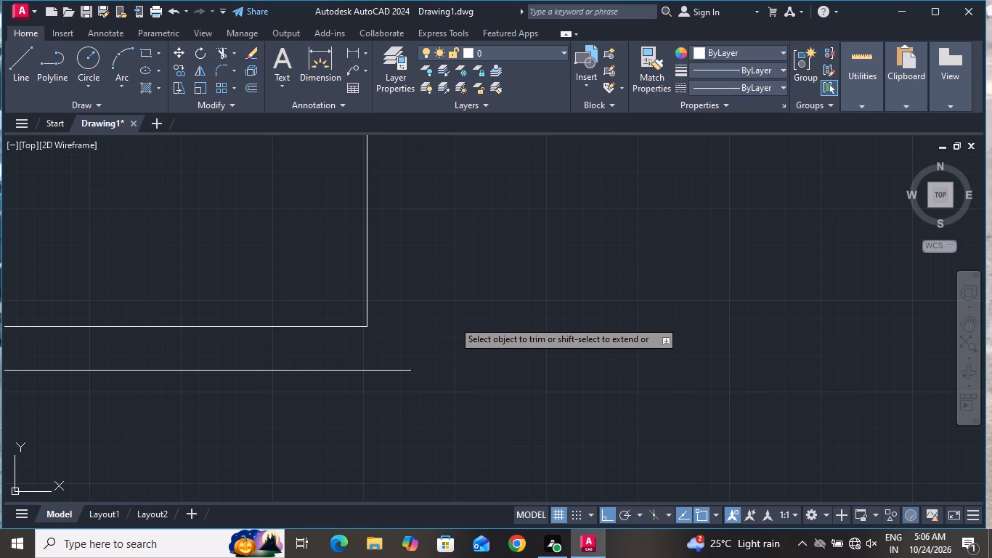
Trim the end of the upper horizontal partition line crossing the vertical partition at the same corner.
{"action": "left_click", "coordinate": [381, 307]}
{"action": "left_click", "coordinate": [371, 344]}
Trim the inner lines of the left and top walls between the partition faces to open both wall junctions.
{"action": "scroll", "coordinate": [447, 318], "scroll_direction": "down", "scroll_amount": 3}
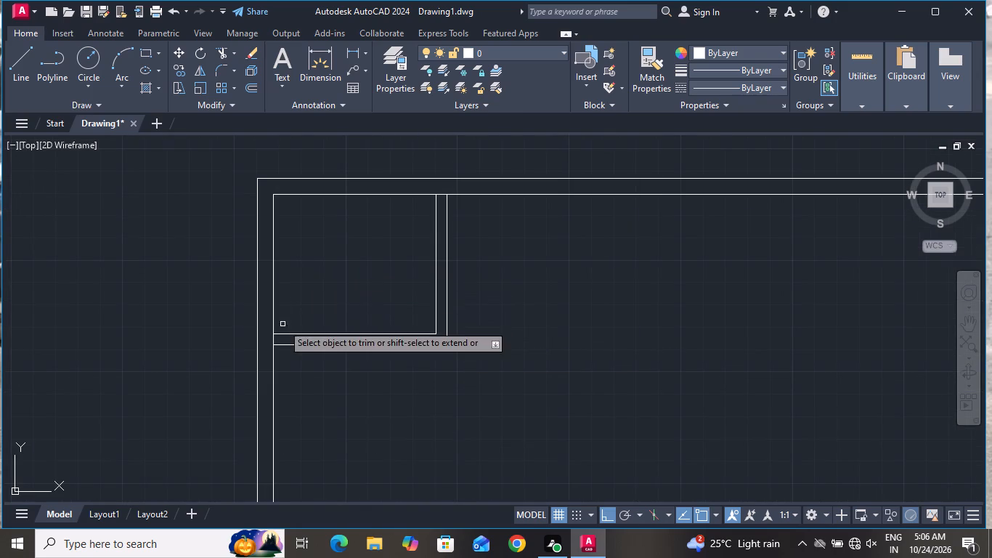
{"action": "scroll", "coordinate": [263, 343], "scroll_direction": "up", "scroll_amount": 4}
{"action": "left_click", "coordinate": [284, 320]}
{"action": "left_click", "coordinate": [342, 320]}
{"action": "scroll", "coordinate": [322, 403], "scroll_direction": "down", "scroll_amount": 4}
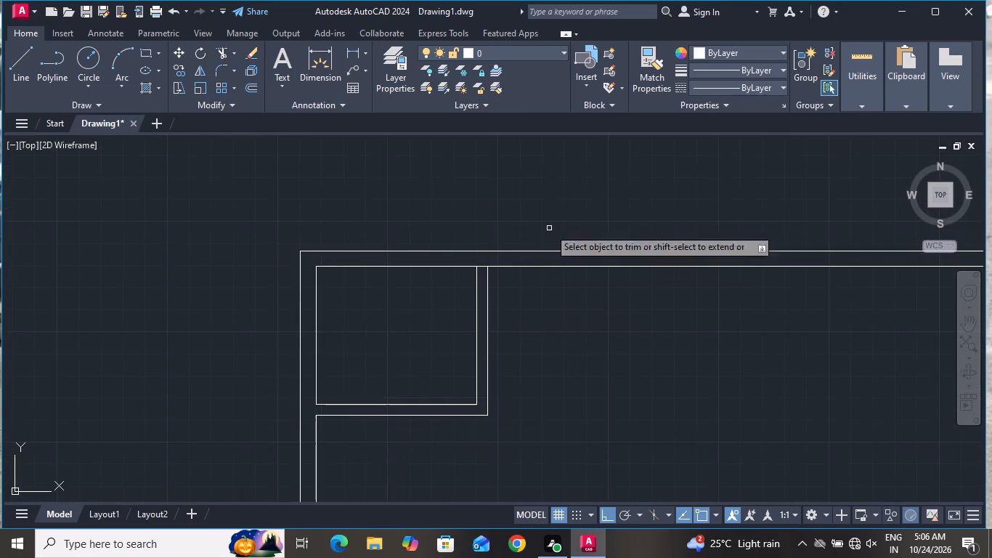
{"action": "scroll", "coordinate": [481, 252], "scroll_direction": "up", "scroll_amount": 5}
{"action": "left_click", "coordinate": [422, 310]}
{"action": "left_click", "coordinate": [415, 432]}
{"action": "scroll", "coordinate": [505, 171], "scroll_direction": "down", "scroll_amount": 4}
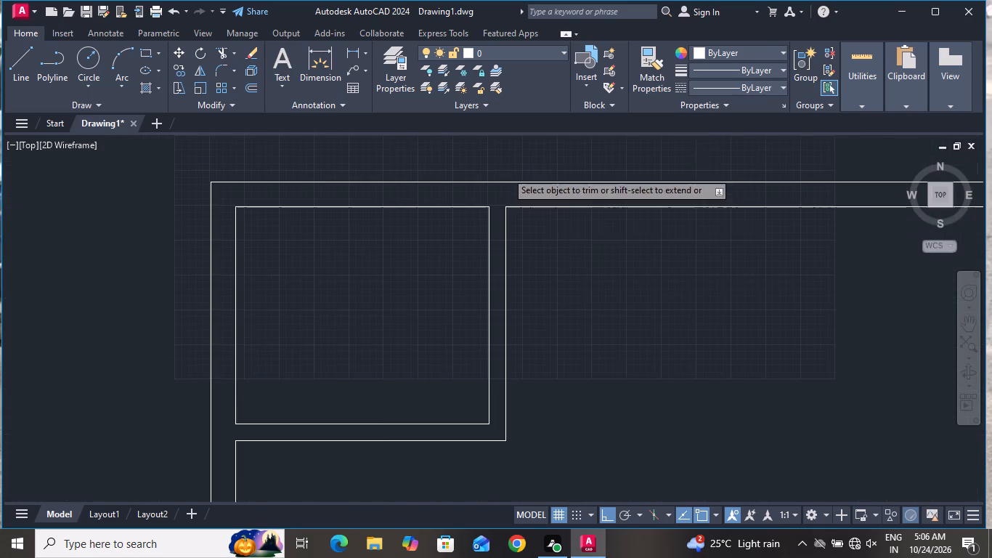
{"action": "right_click", "coordinate": [580, 270]}
{"action": "left_click", "coordinate": [603, 290]}
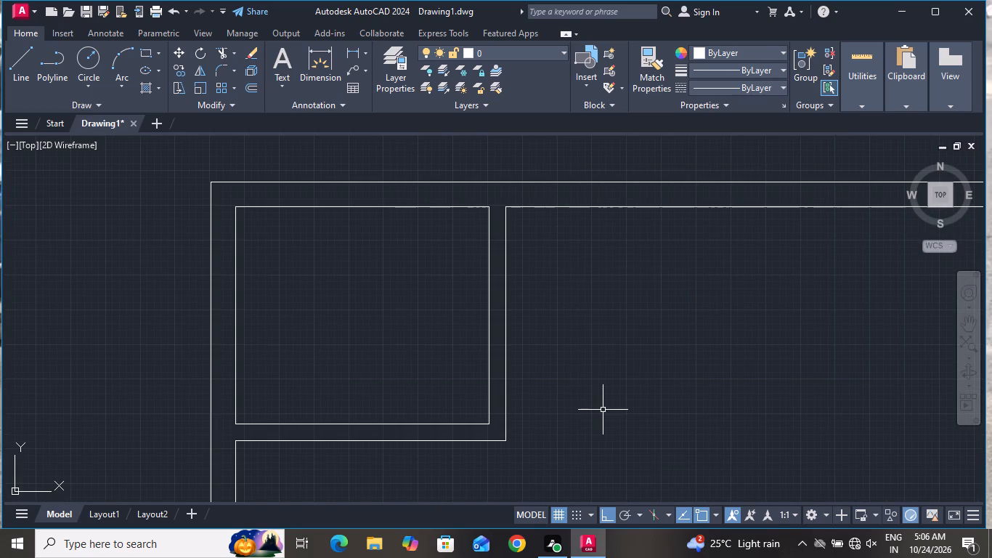
Using the Through option, offset the right face of the corner room's vertical partition 5'6" to the right.
{"action": "type", "text": "o t"}
{"action": "key", "text": "space"}
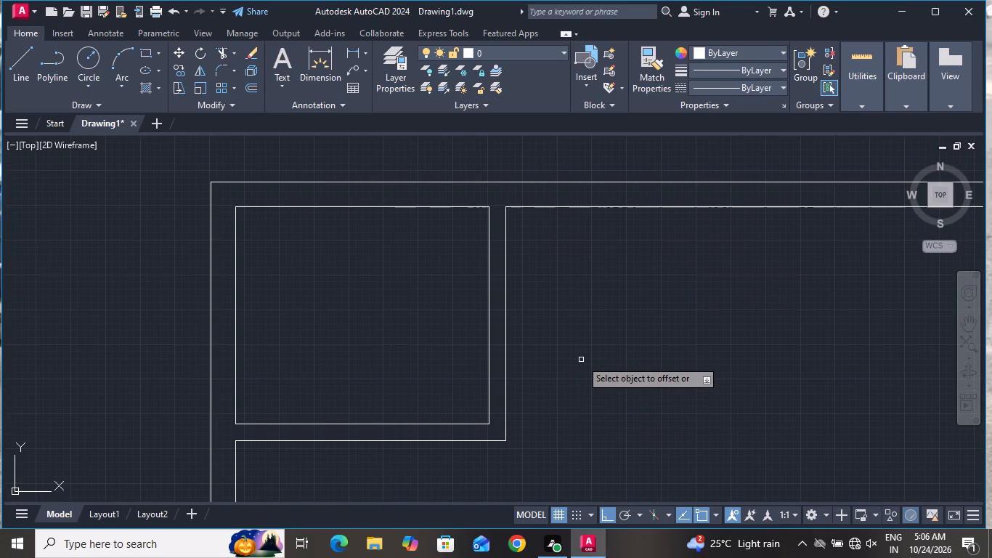
{"action": "scroll", "coordinate": [548, 333], "scroll_direction": "up", "scroll_amount": 1}
{"action": "left_click", "coordinate": [479, 345]}
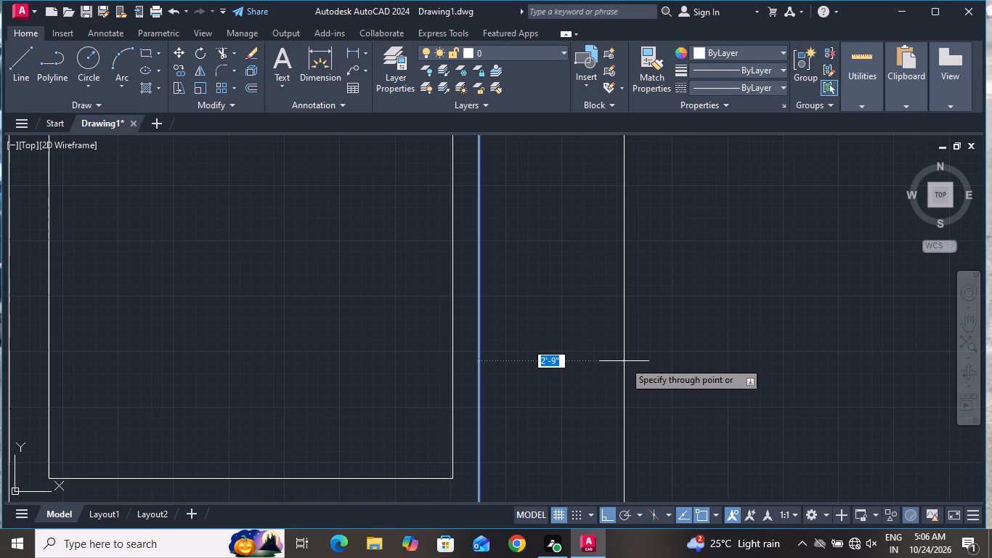
{"action": "type", "text": "5'6"}
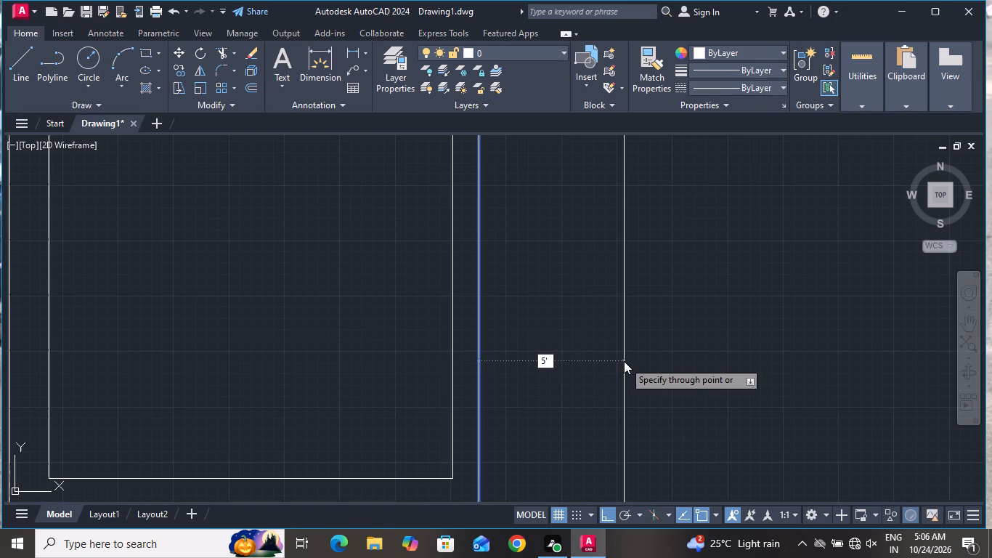
{"action": "key", "text": "shift+quotedbl"}
{"action": "key", "text": "Return"}
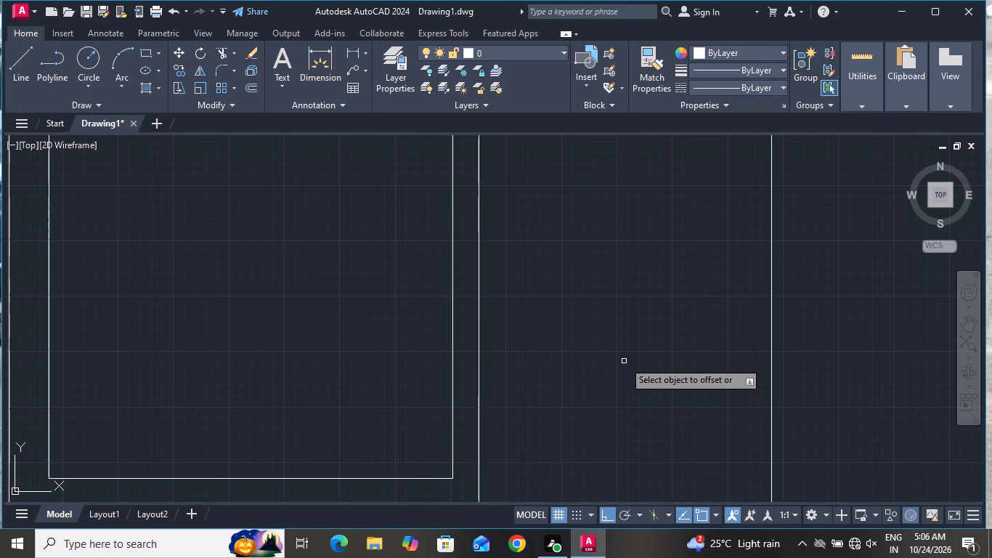
Offset the top wall's inner line 6'6" downward in the area right of the corner room.
{"action": "scroll", "coordinate": [624, 361], "scroll_direction": "down", "scroll_amount": 2}
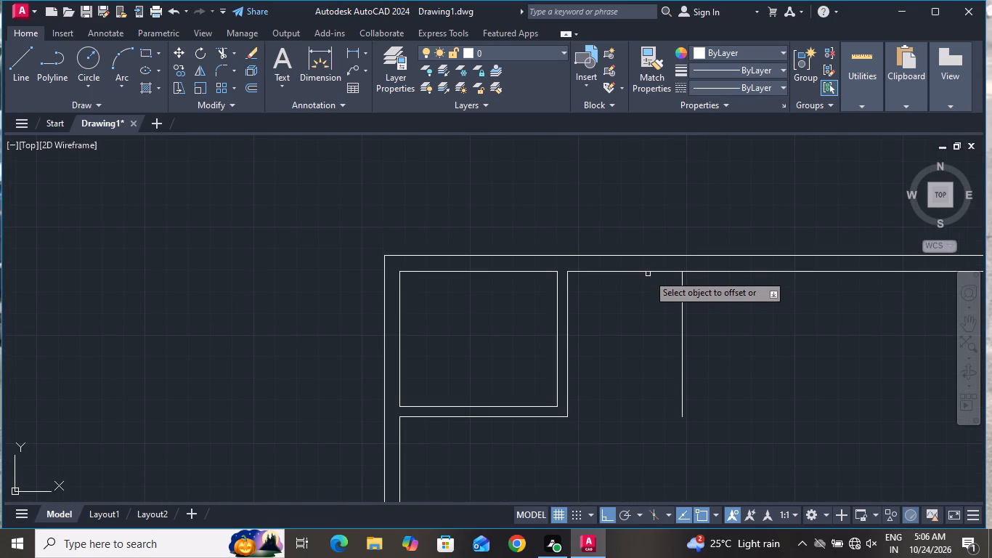
{"action": "left_click", "coordinate": [648, 274]}
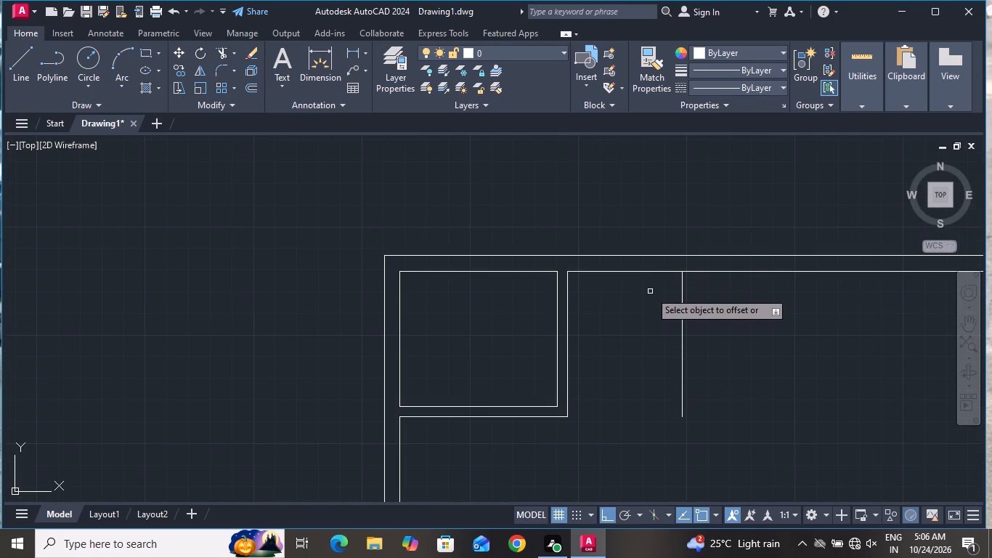
{"action": "left_click", "coordinate": [649, 275]}
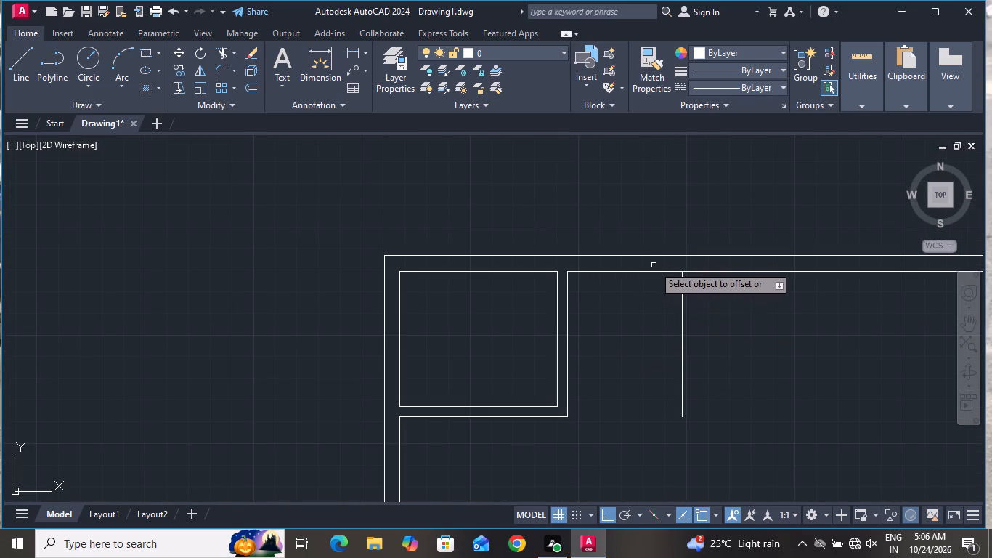
{"action": "left_click", "coordinate": [658, 270]}
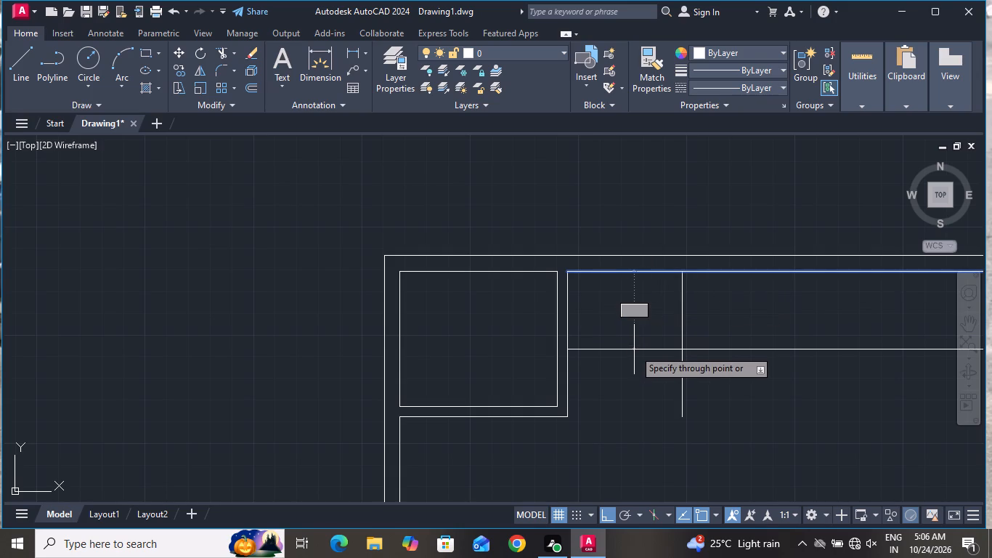
{"action": "type", "text": "6'6"}
{"action": "key", "text": "shift+quotedbl"}
{"action": "key", "text": "Return"}
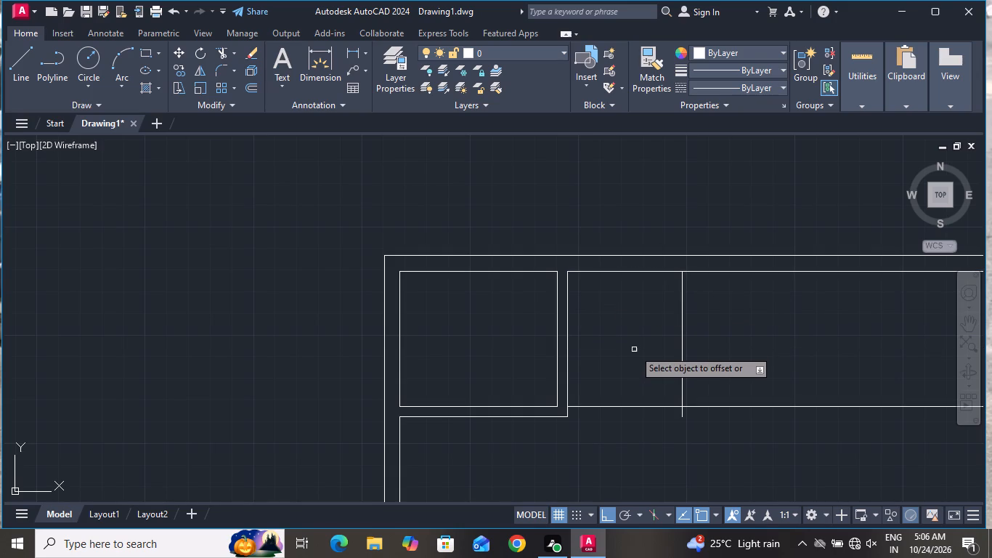
Offset the new horizontal line 6" downward to form the lower partition of the second room.
{"action": "left_click", "coordinate": [652, 405]}
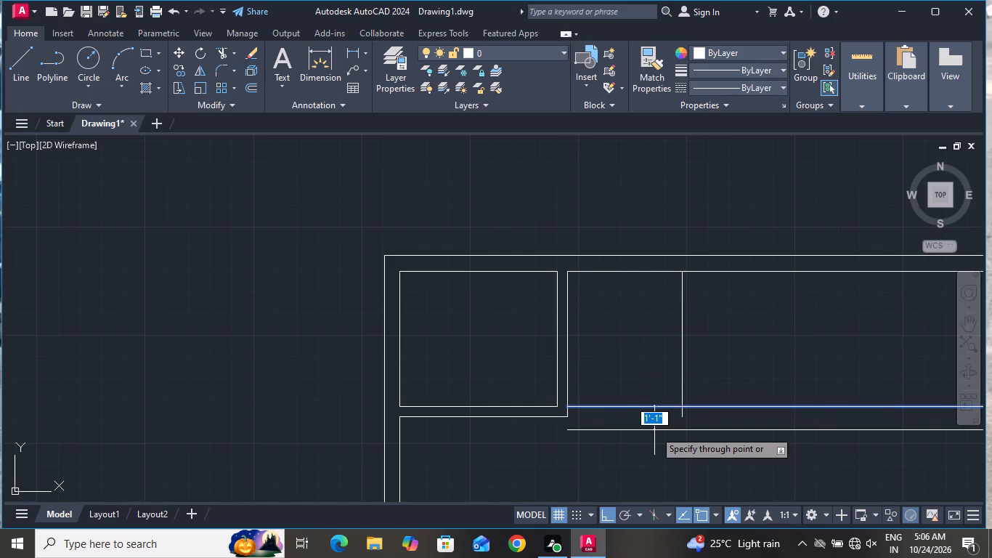
{"action": "key", "text": "6"}
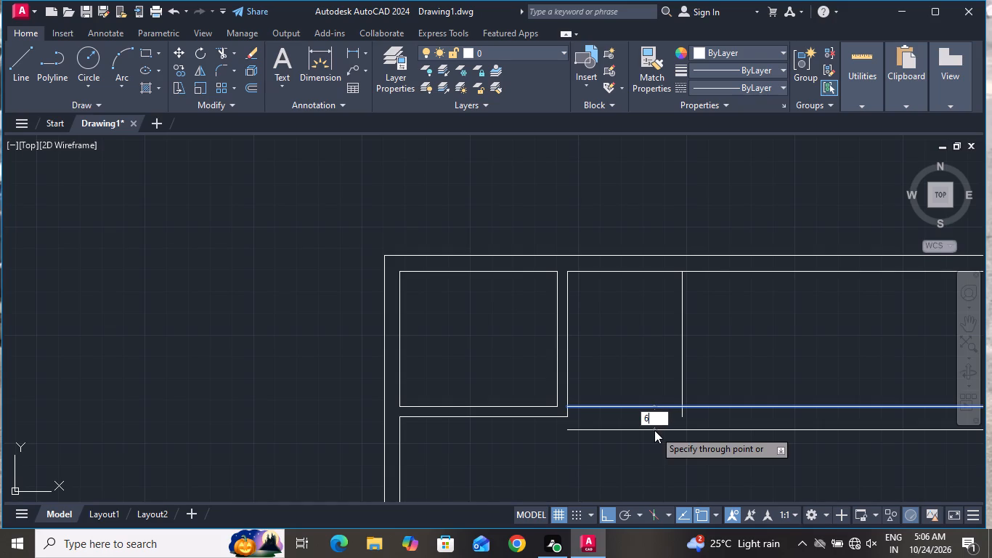
{"action": "key", "text": "shift+quotedbl"}
{"action": "key", "text": "Return"}
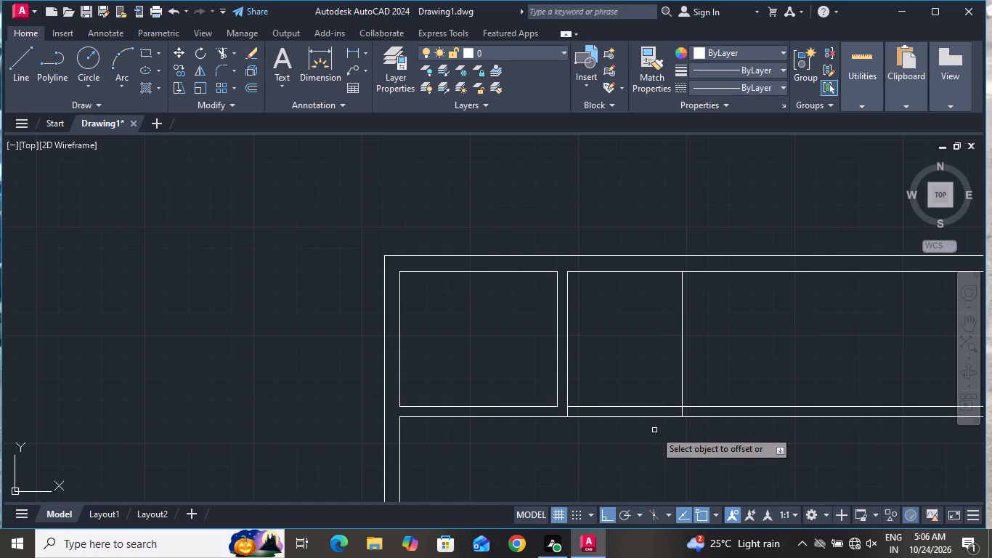
Offset the second room's right vertical line 6" to the right to form its partition.
{"action": "scroll", "coordinate": [654, 430], "scroll_direction": "down", "scroll_amount": 2}
{"action": "scroll", "coordinate": [667, 406], "scroll_direction": "up", "scroll_amount": 1}
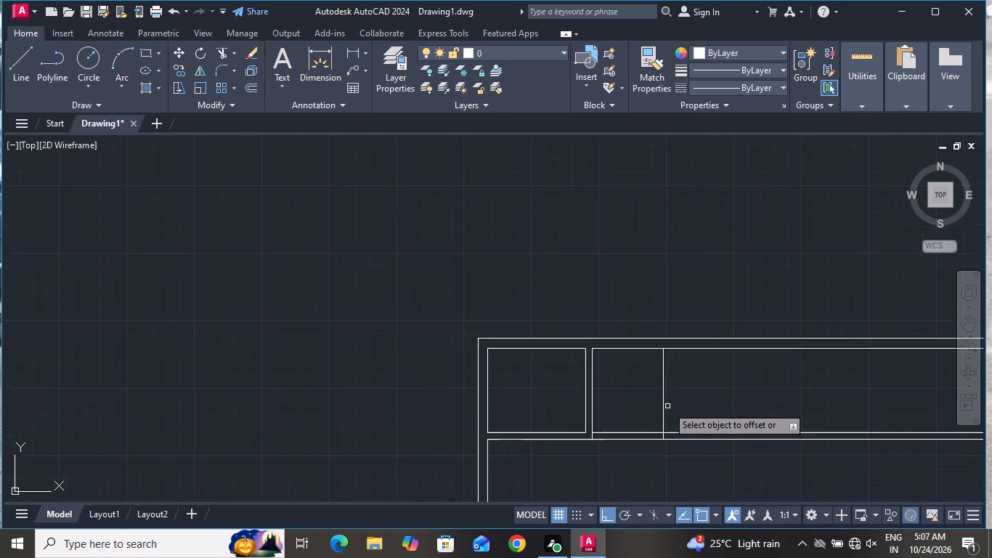
{"action": "scroll", "coordinate": [667, 406], "scroll_direction": "up", "scroll_amount": 3}
{"action": "left_click", "coordinate": [648, 425]}
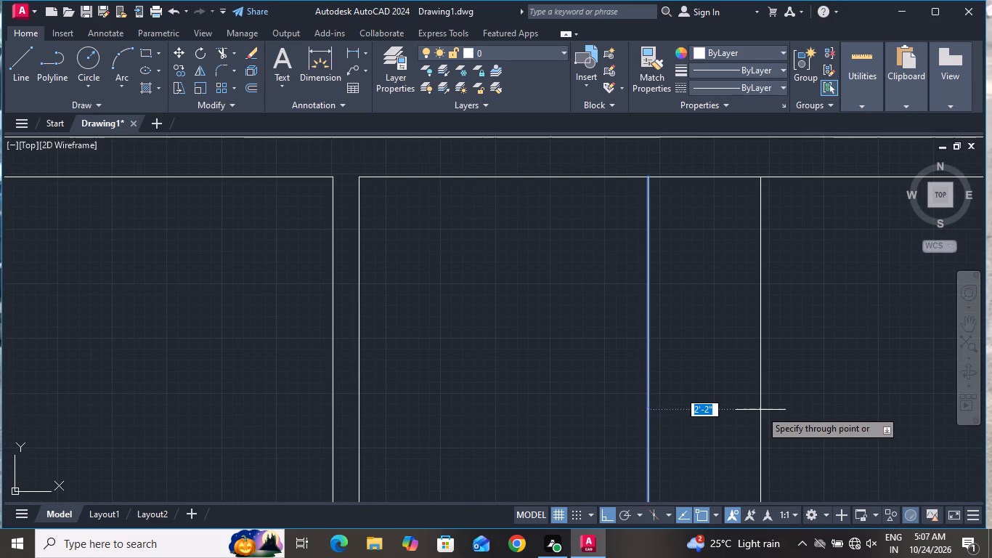
{"action": "key", "text": "6"}
{"action": "key", "text": "shift+quotedbl"}
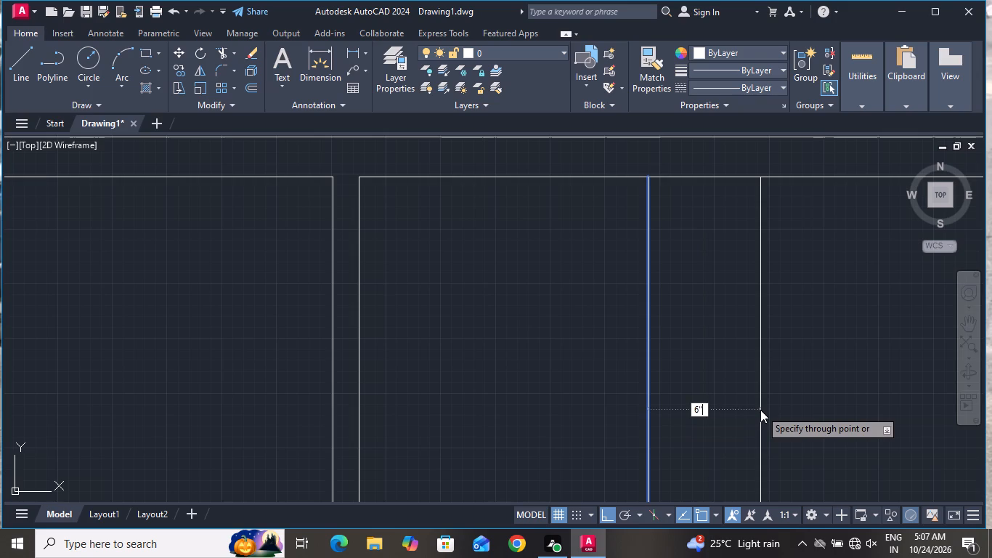
{"action": "key", "text": "Return"}
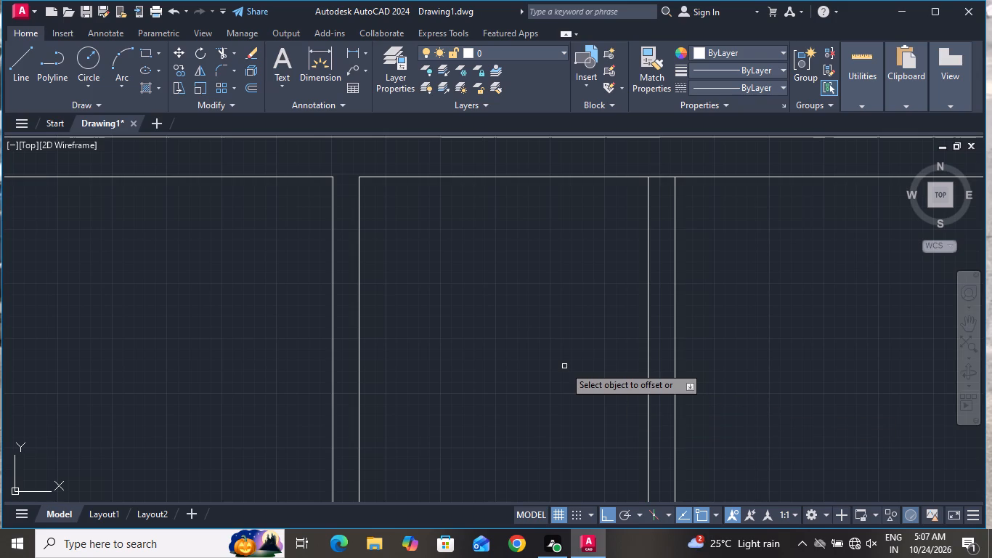
Offset the right face of the second room's vertical partition 6'1" to the right for the third room.
{"action": "scroll", "coordinate": [571, 360], "scroll_direction": "down", "scroll_amount": 2}
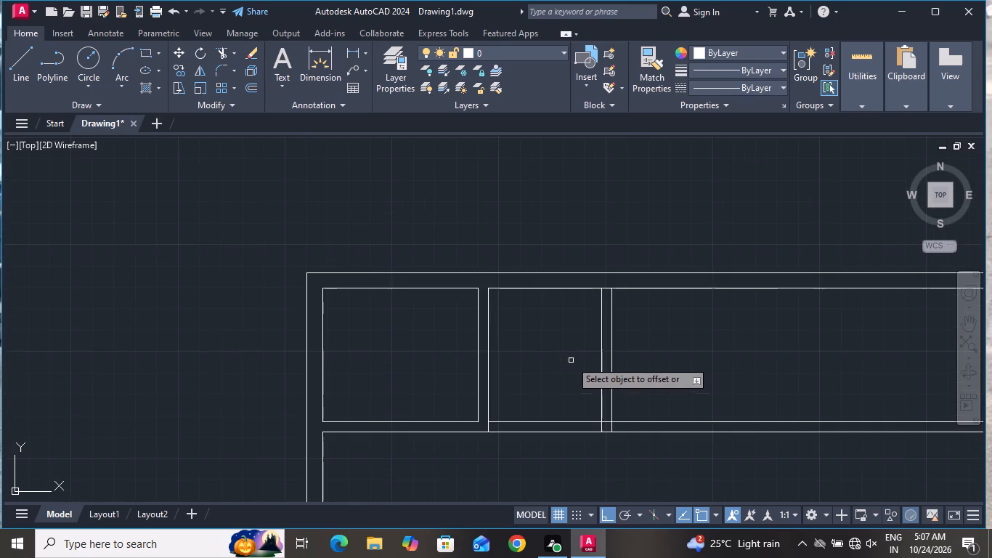
{"action": "scroll", "coordinate": [634, 362], "scroll_direction": "up", "scroll_amount": 1}
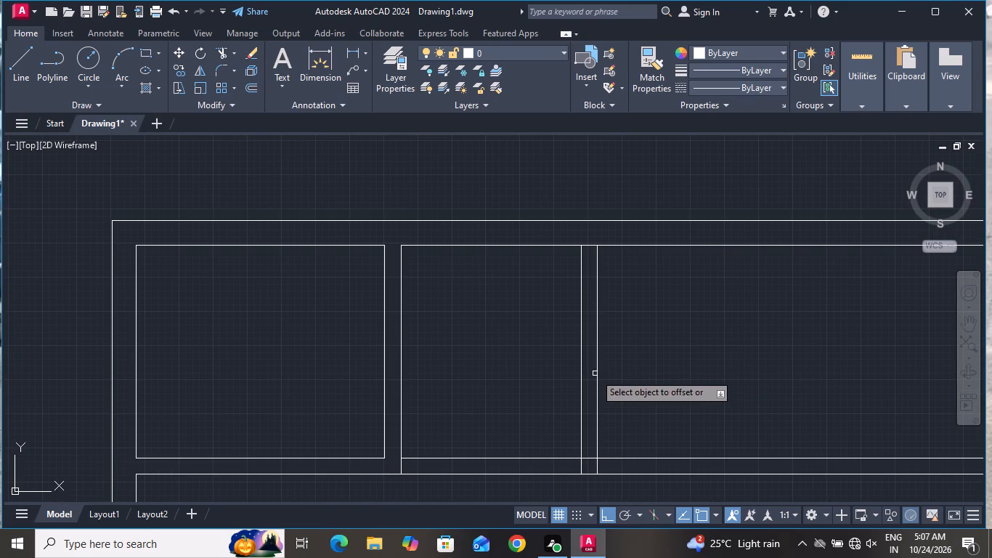
{"action": "left_click", "coordinate": [596, 371]}
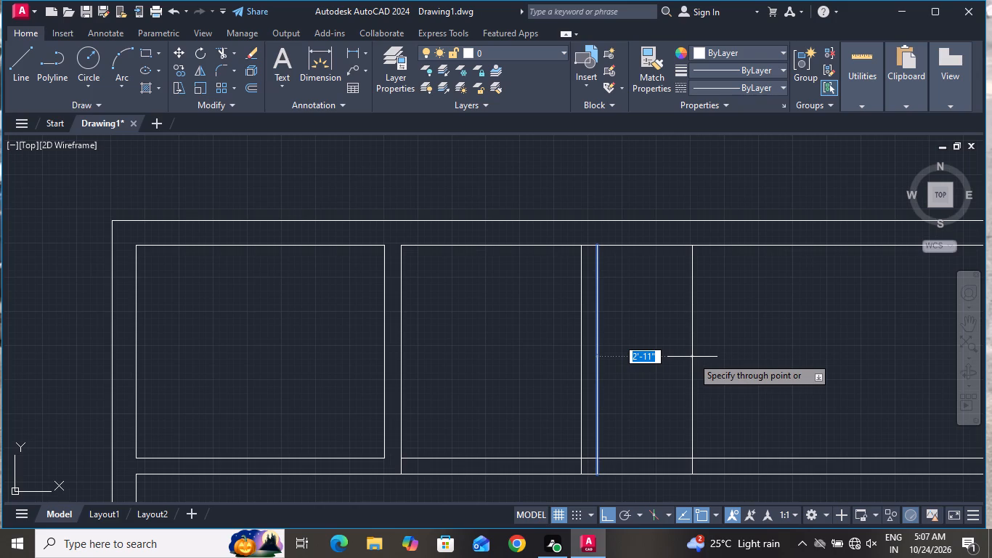
{"action": "key", "text": "6"}
{"action": "key", "text": "apostrophe"}
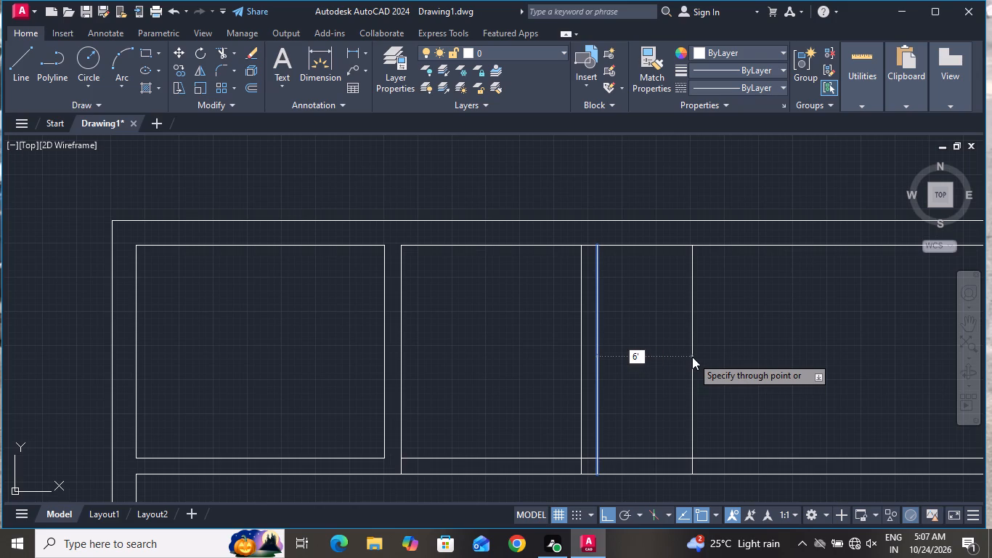
{"action": "key", "text": "1"}
{"action": "key", "text": "shift+quotedbl"}
{"action": "key", "text": "Return"}
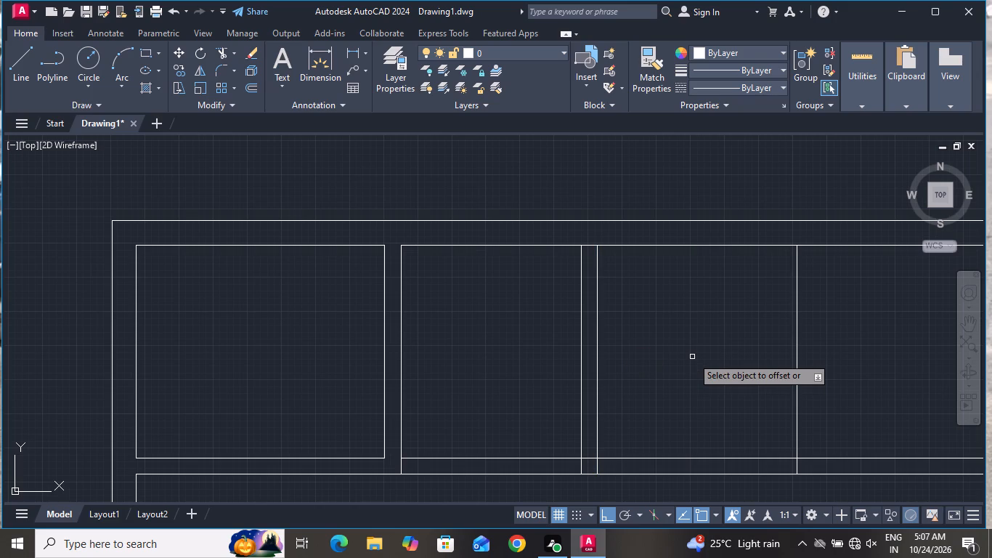
Offset the third room's right vertical line 6" to the right to form its partition.
{"action": "scroll", "coordinate": [669, 344], "scroll_direction": "down", "scroll_amount": 2}
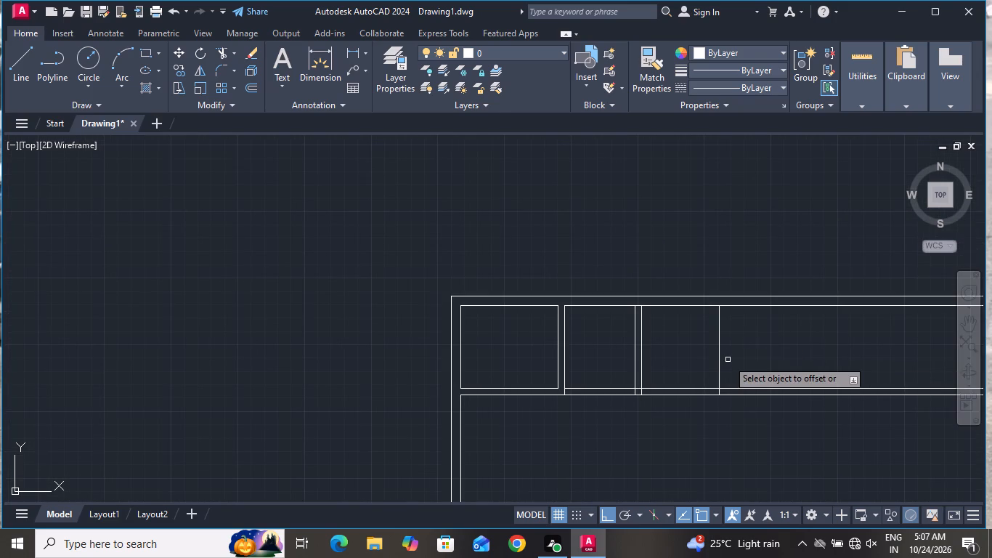
{"action": "scroll", "coordinate": [719, 357], "scroll_direction": "up", "scroll_amount": 2}
{"action": "left_click", "coordinate": [715, 359]}
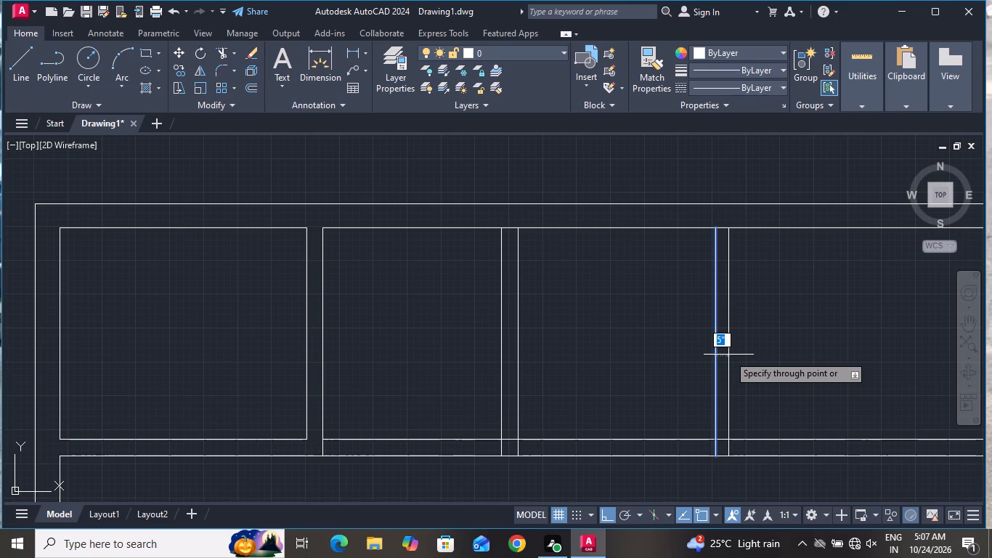
{"action": "key", "text": "6"}
{"action": "key", "text": "shift+quotedbl"}
{"action": "key", "text": "Return"}
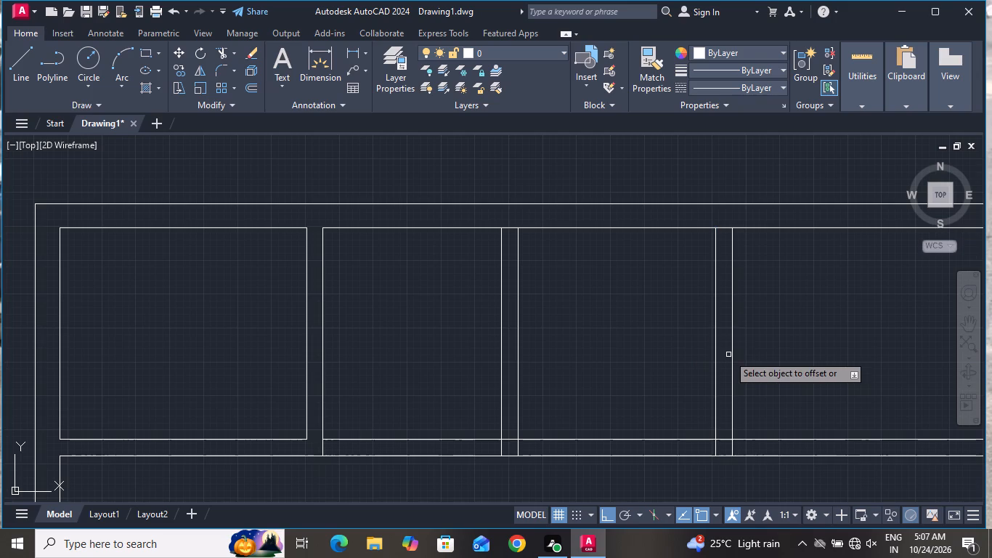
Offset the right face of the third room's vertical partition 7'7" to the right for the fourth room.
{"action": "scroll", "coordinate": [728, 355], "scroll_direction": "down", "scroll_amount": 5}
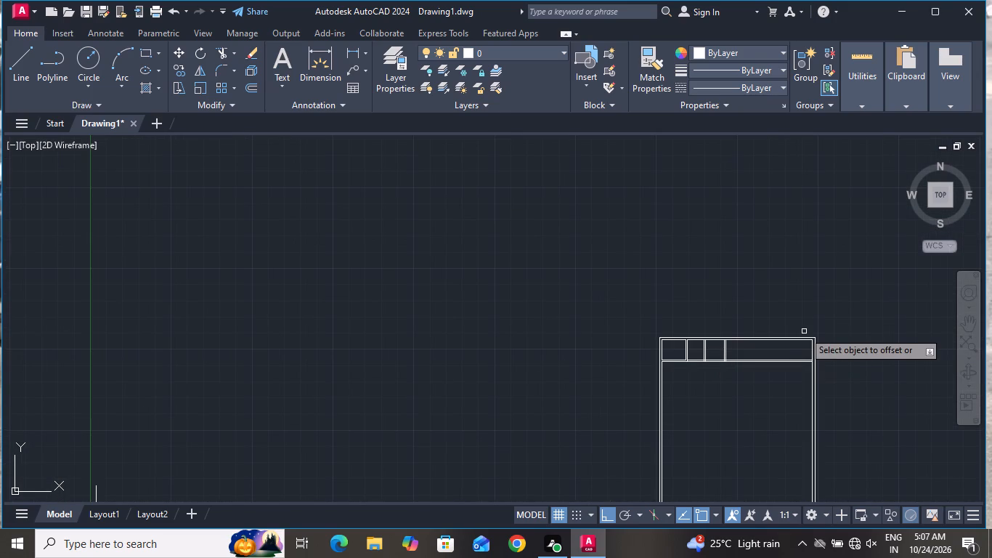
{"action": "scroll", "coordinate": [804, 329], "scroll_direction": "up", "scroll_amount": 2}
{"action": "scroll", "coordinate": [603, 395], "scroll_direction": "up", "scroll_amount": 2}
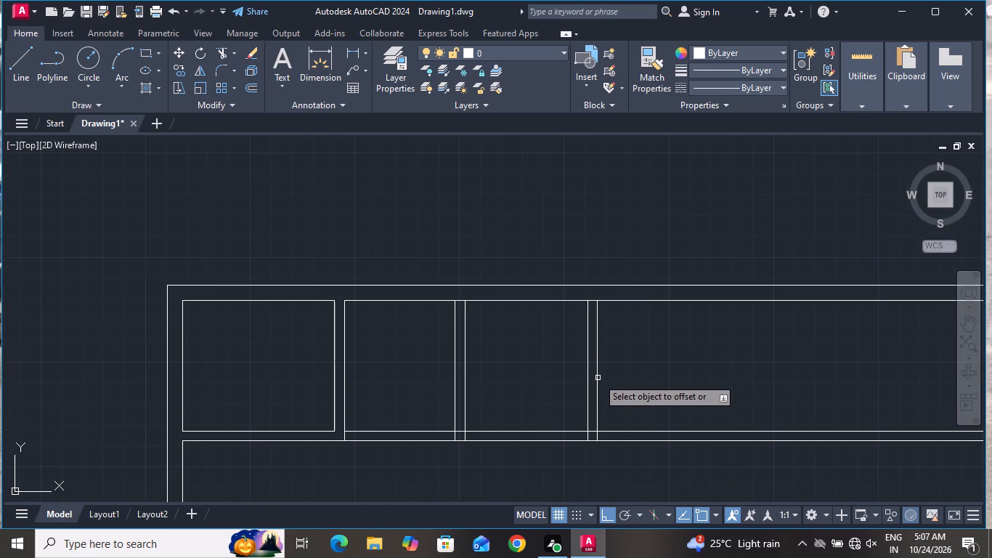
{"action": "left_click", "coordinate": [598, 378]}
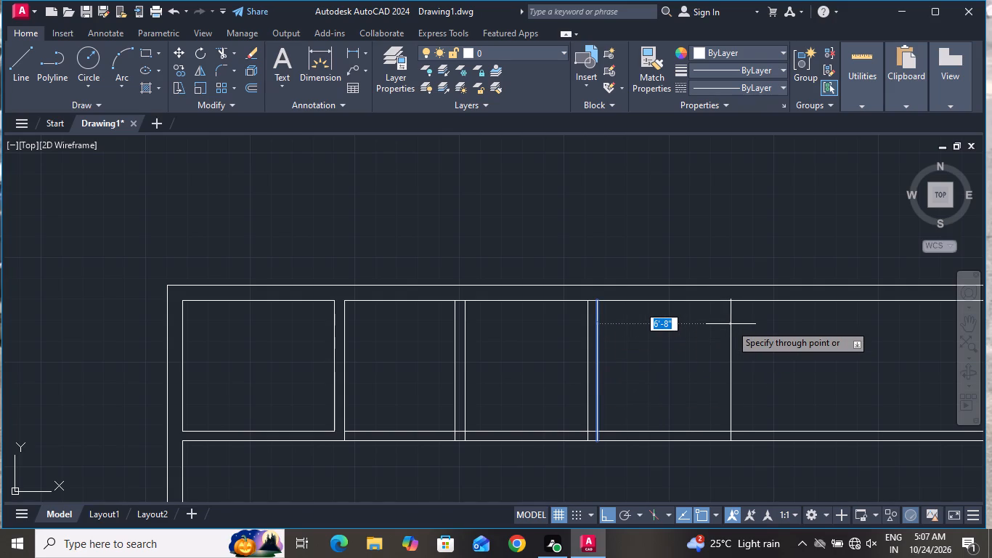
{"action": "key", "text": "7"}
{"action": "type", "text": "'7"}
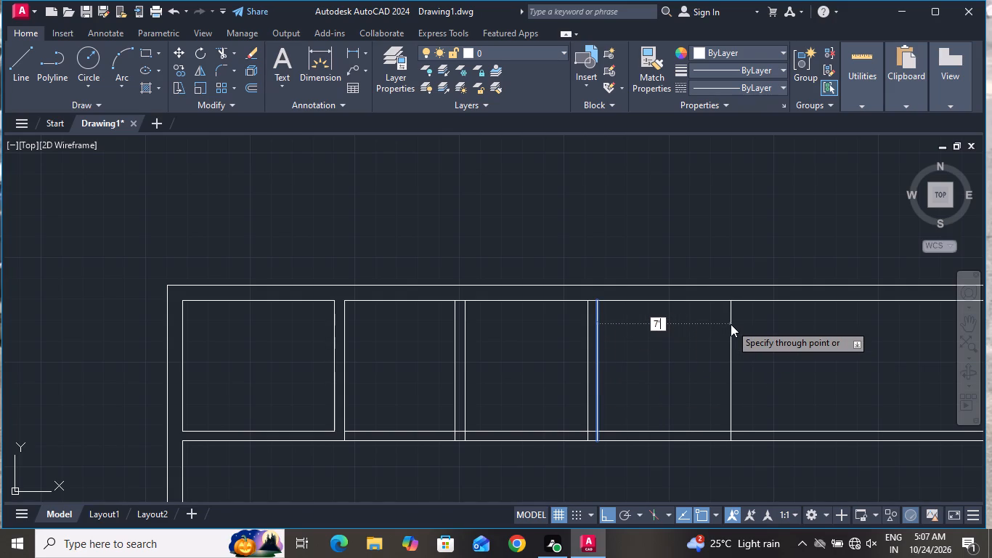
{"action": "key", "text": "shift+quotedbl"}
{"action": "key", "text": "Return"}
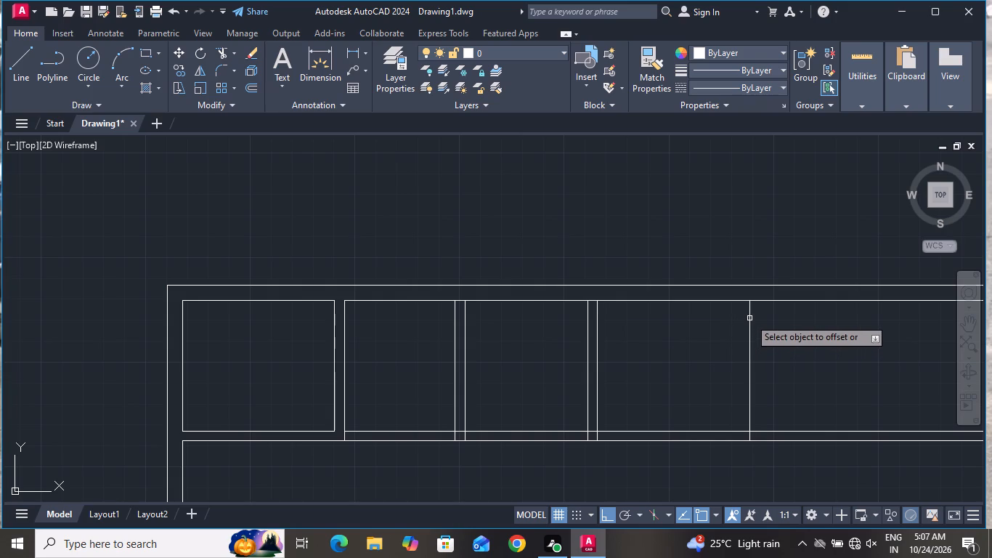
Offset the fourth room's right vertical line 9" to the right to form a thicker wall.
{"action": "left_click", "coordinate": [756, 322]}
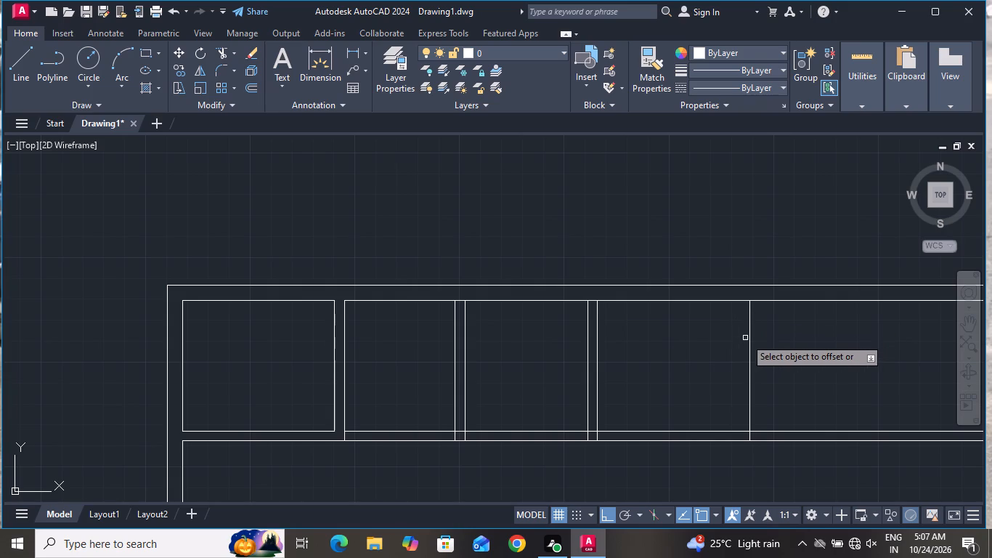
{"action": "left_click", "coordinate": [749, 336]}
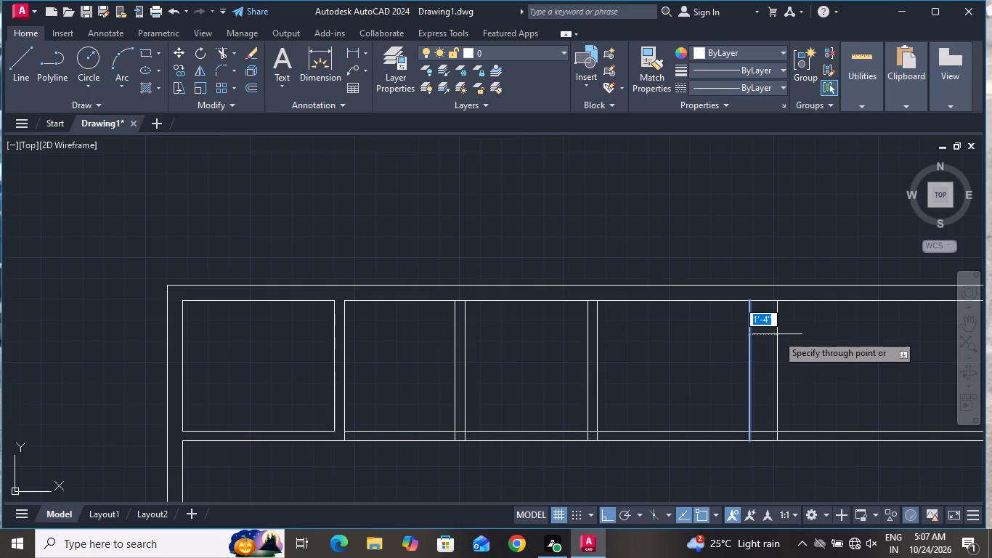
{"action": "key", "text": "9"}
{"action": "key", "text": "shift+quotedbl"}
{"action": "key", "text": "Return"}
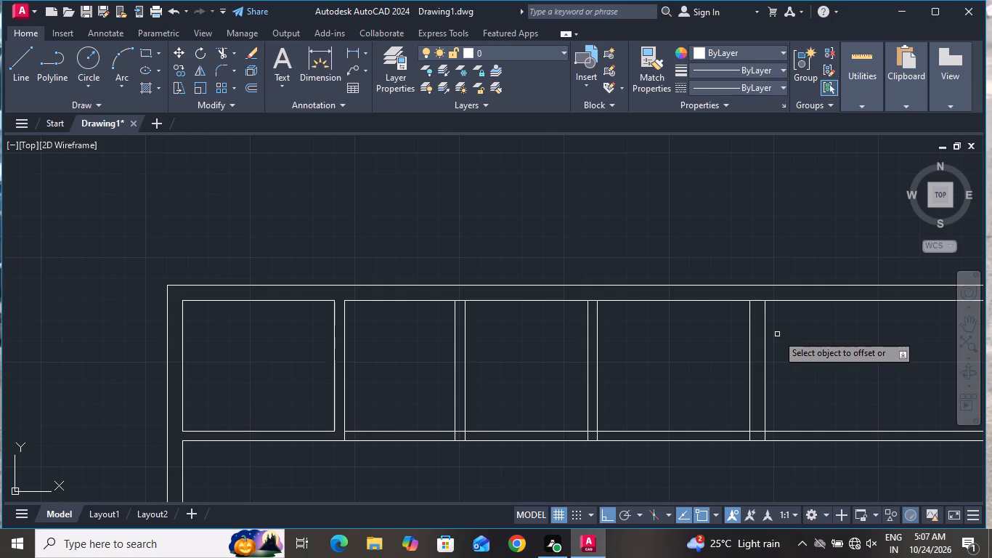
{"action": "scroll", "coordinate": [773, 325], "scroll_direction": "down", "scroll_amount": 2}
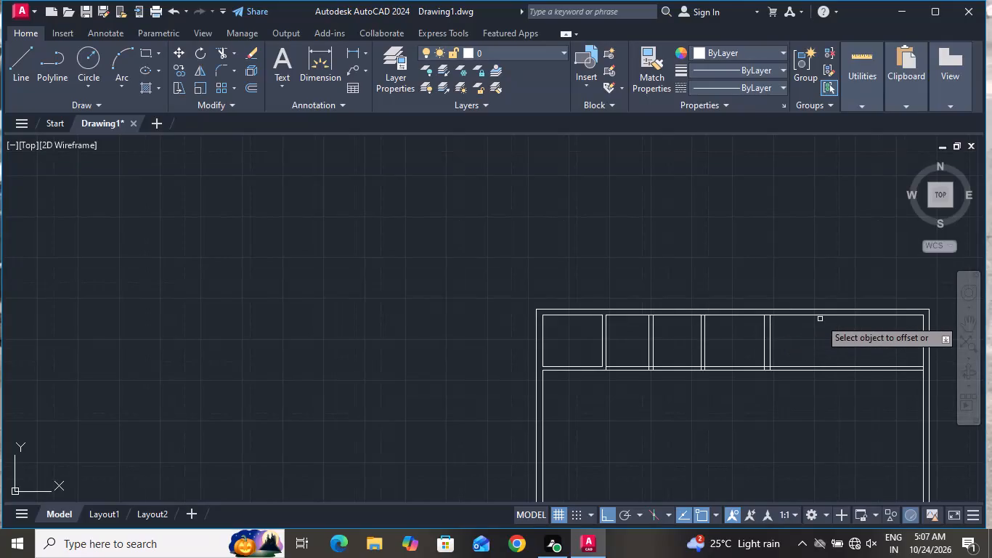
{"action": "right_click", "coordinate": [820, 319]}
{"action": "left_click", "coordinate": [842, 337]}
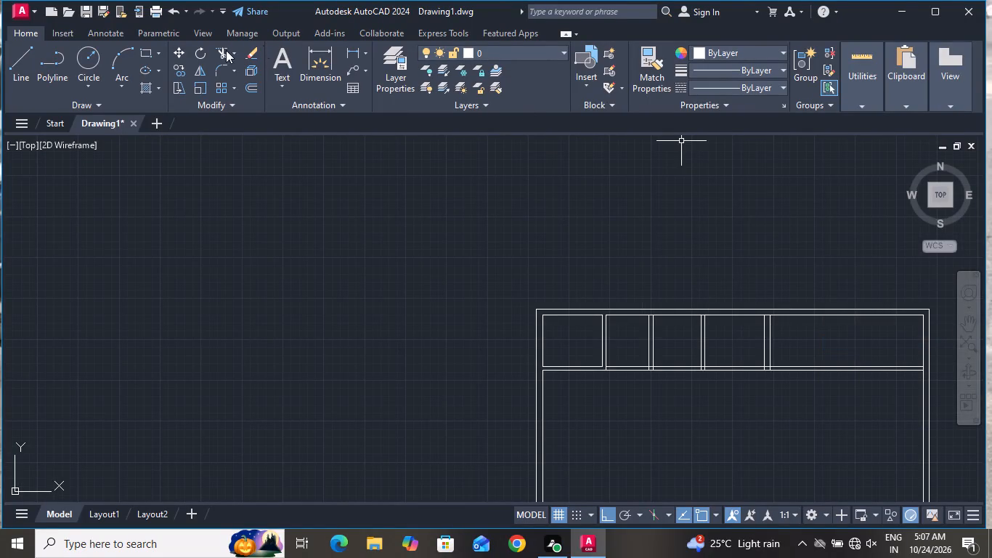
Trim both horizontal partition lines between the fourth room's 9" wall and the right outer wall.
{"action": "left_click", "coordinate": [224, 50]}
{"action": "left_click", "coordinate": [829, 343]}
{"action": "left_click", "coordinate": [827, 393]}
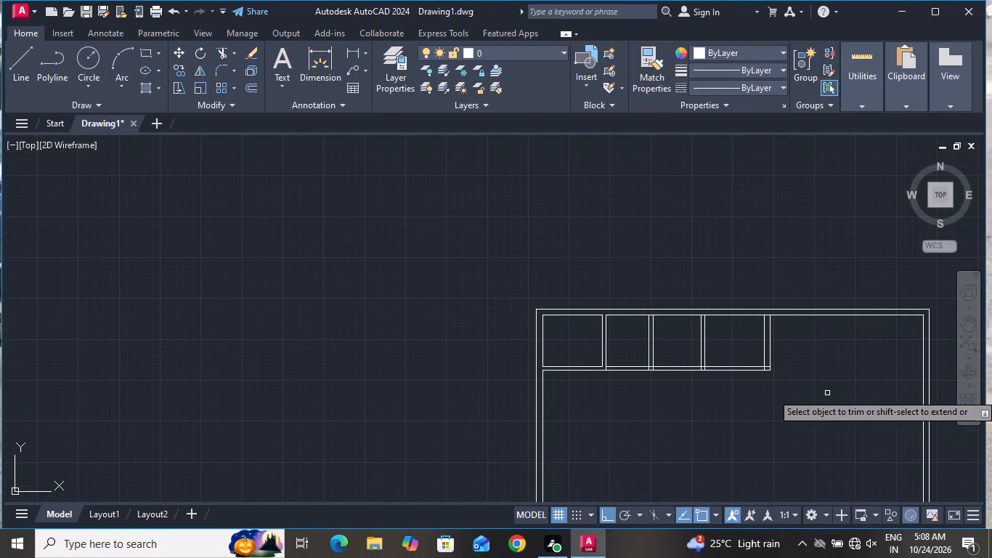
{"action": "right_click", "coordinate": [827, 394]}
{"action": "left_click", "coordinate": [883, 221]}
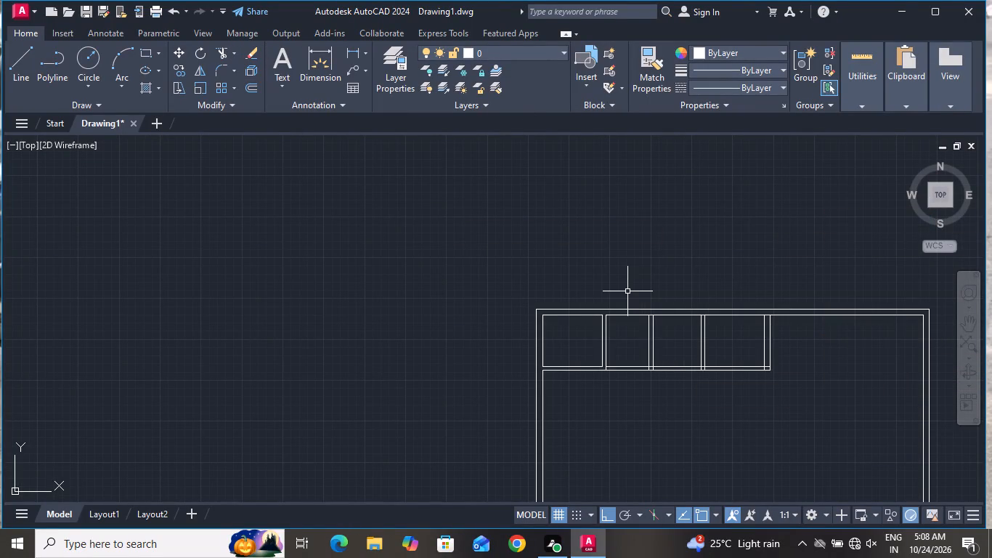
Offset the top wall's inner line 12'2" downward for the large room in the upper-right corner of the plan.
{"action": "type", "text": "o"}
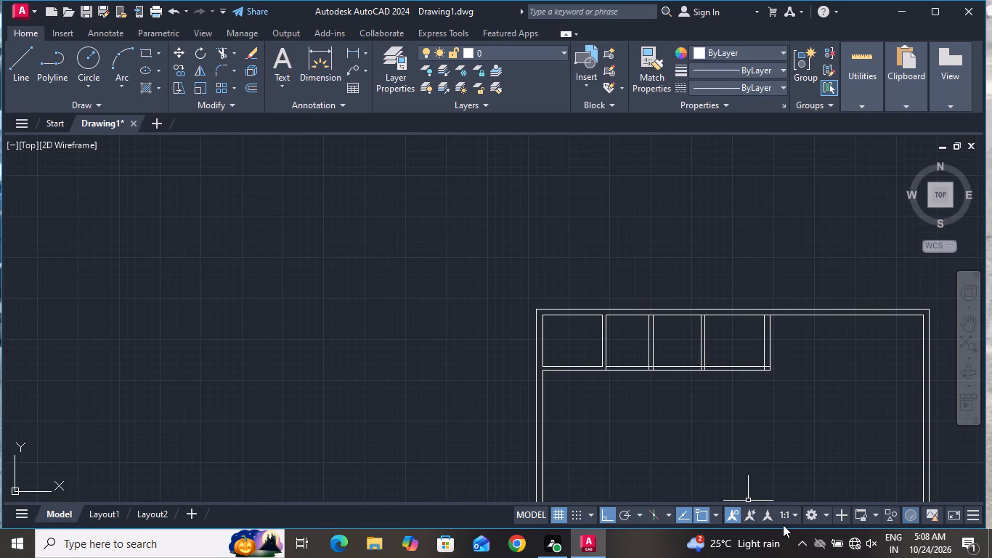
{"action": "key", "text": "space"}
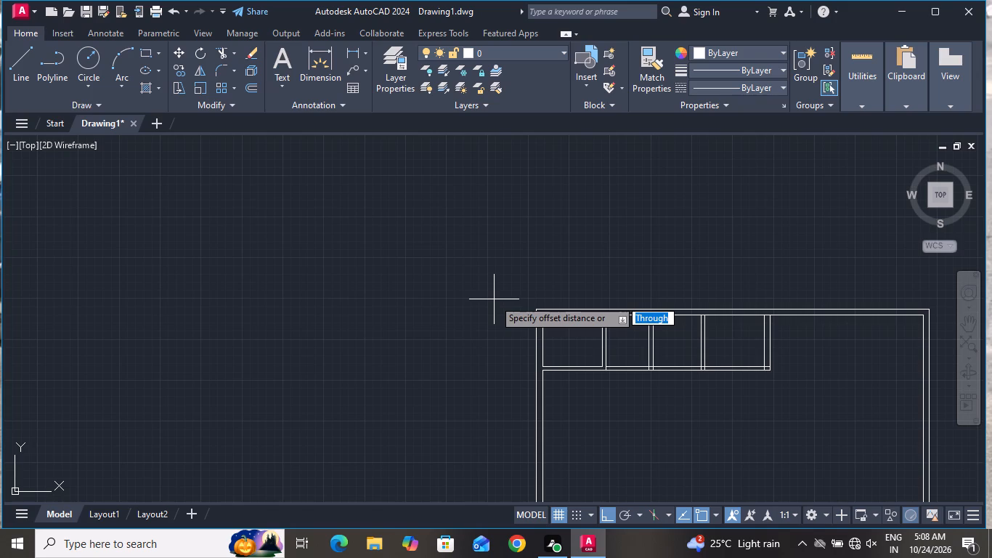
{"action": "type", "text": "12"}
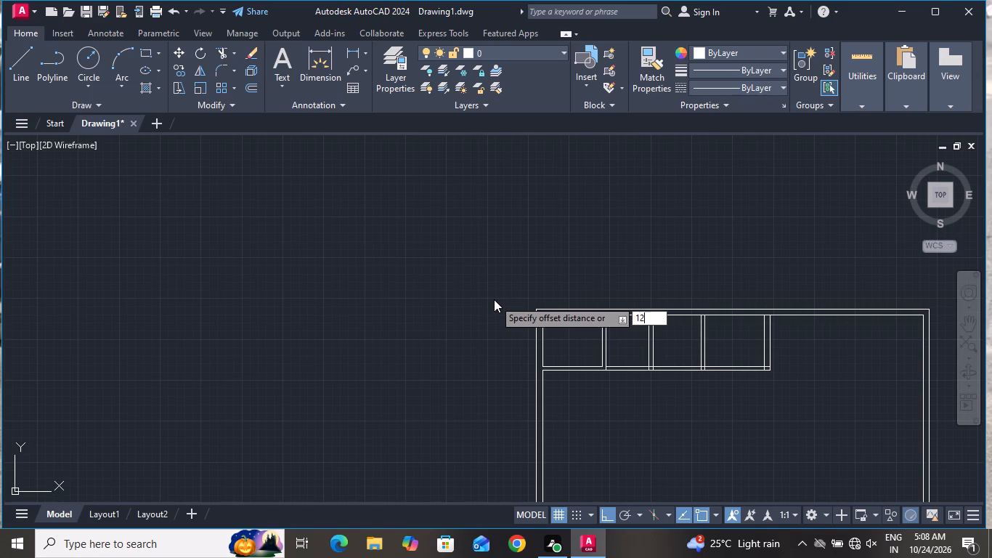
{"action": "key", "text": "apostrophe"}
{"action": "key", "text": "2"}
{"action": "key", "text": "shift+quotedbl"}
{"action": "key", "text": "Return"}
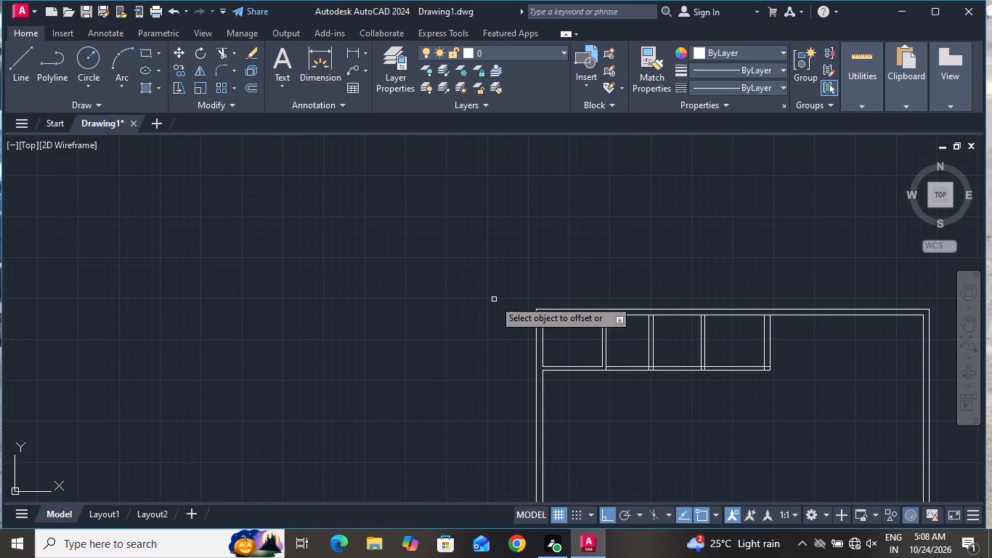
{"action": "left_click", "coordinate": [846, 315]}
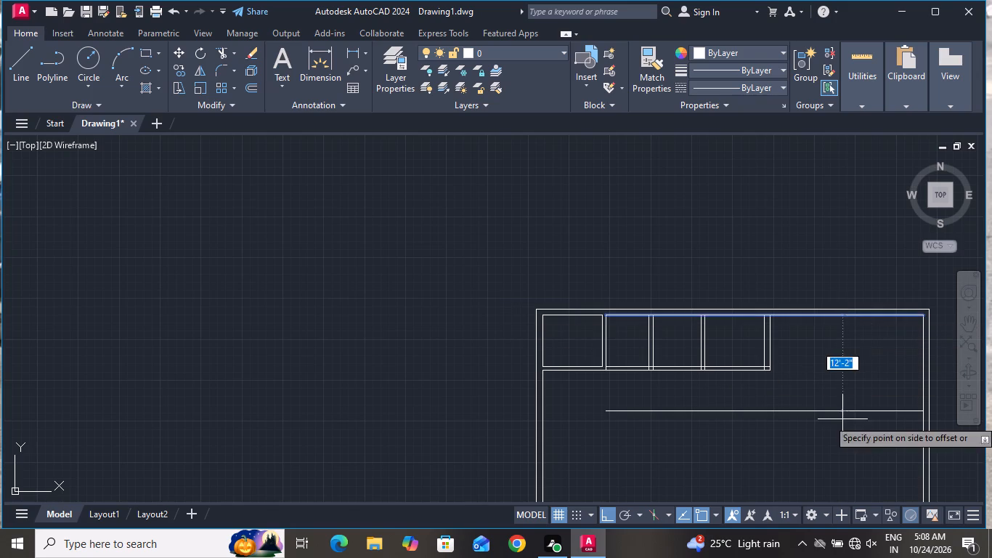
{"action": "left_click", "coordinate": [842, 419]}
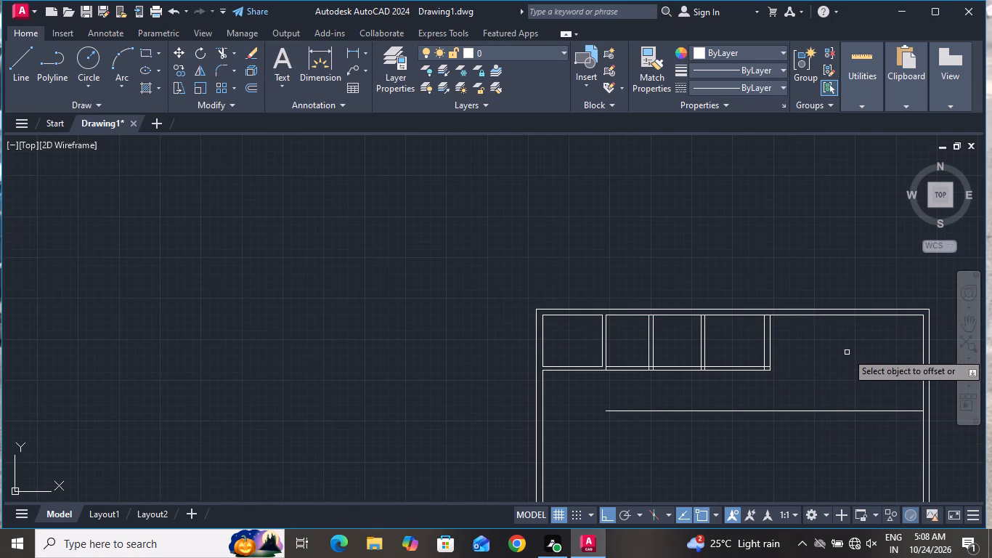
{"action": "right_click", "coordinate": [847, 348]}
{"action": "left_click", "coordinate": [855, 367]}
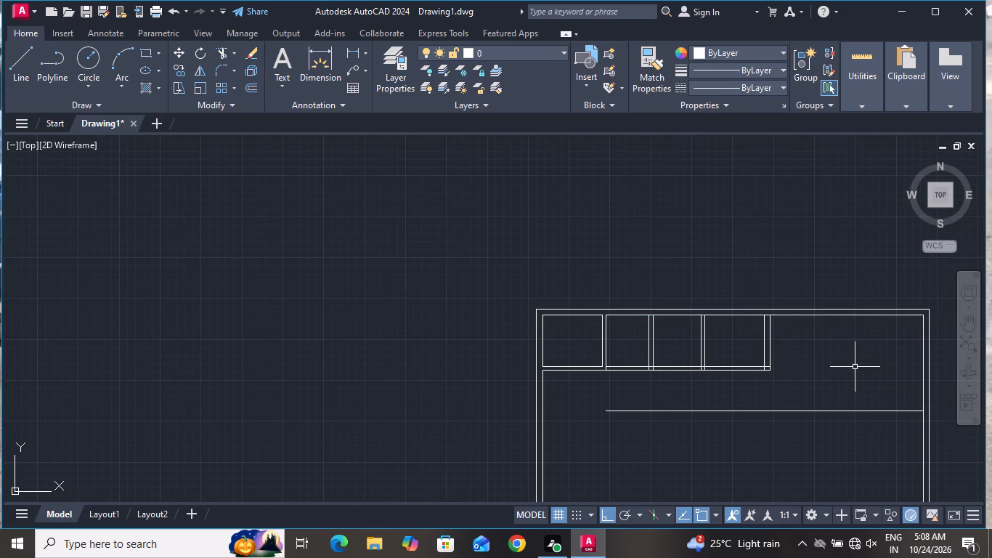
Offset the new horizontal line 6" downward to form the large room's lower partition.
{"action": "type", "text": "o"}
{"action": "key", "text": "space"}
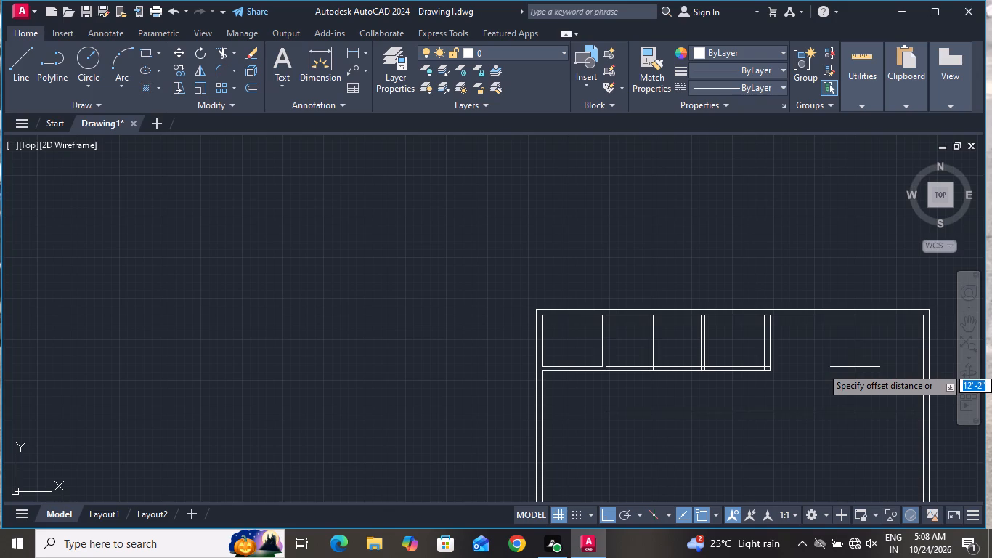
{"action": "key", "text": "6"}
{"action": "key", "text": "shift+quotedbl"}
{"action": "key", "text": "Return"}
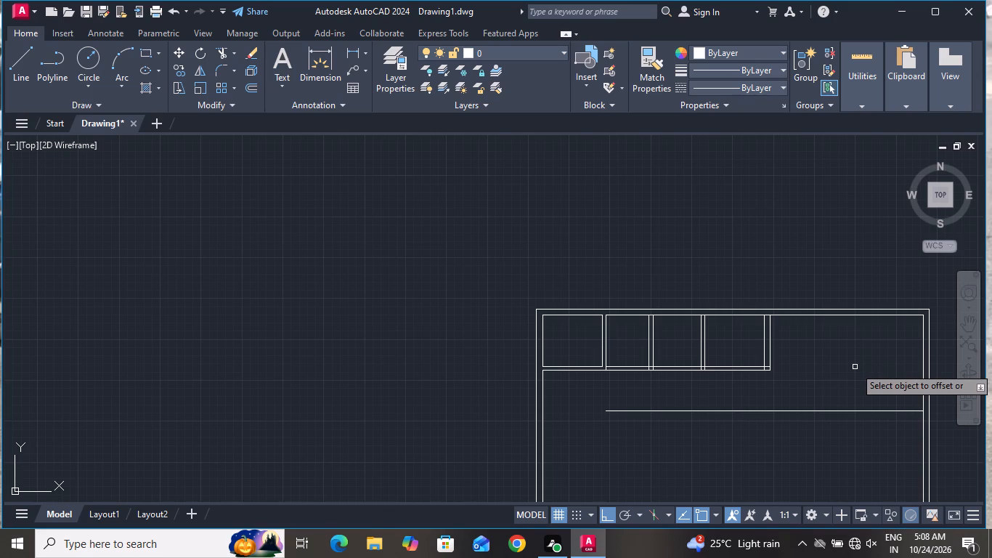
{"action": "left_click", "coordinate": [853, 410]}
{"action": "left_click", "coordinate": [865, 460]}
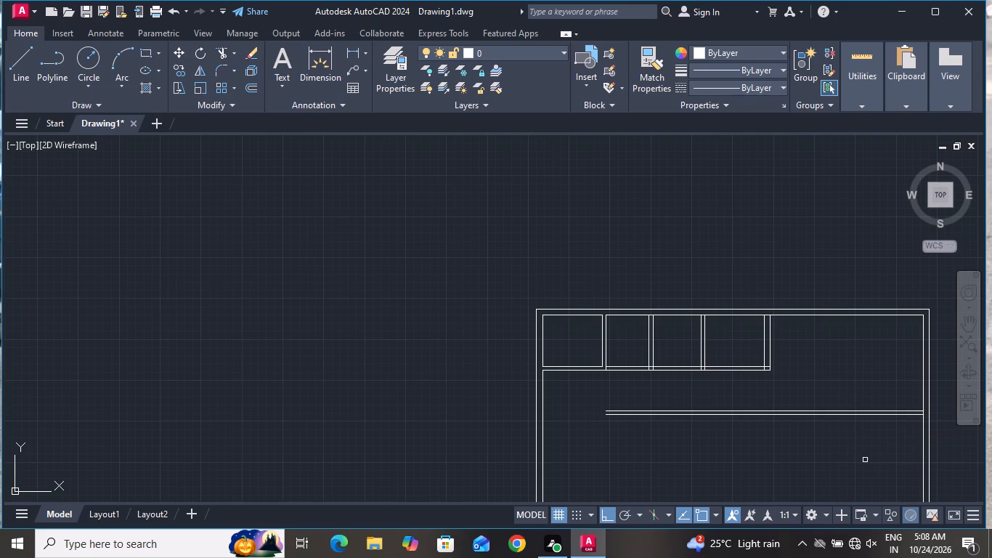
{"action": "right_click", "coordinate": [835, 458]}
{"action": "left_click", "coordinate": [877, 327]}
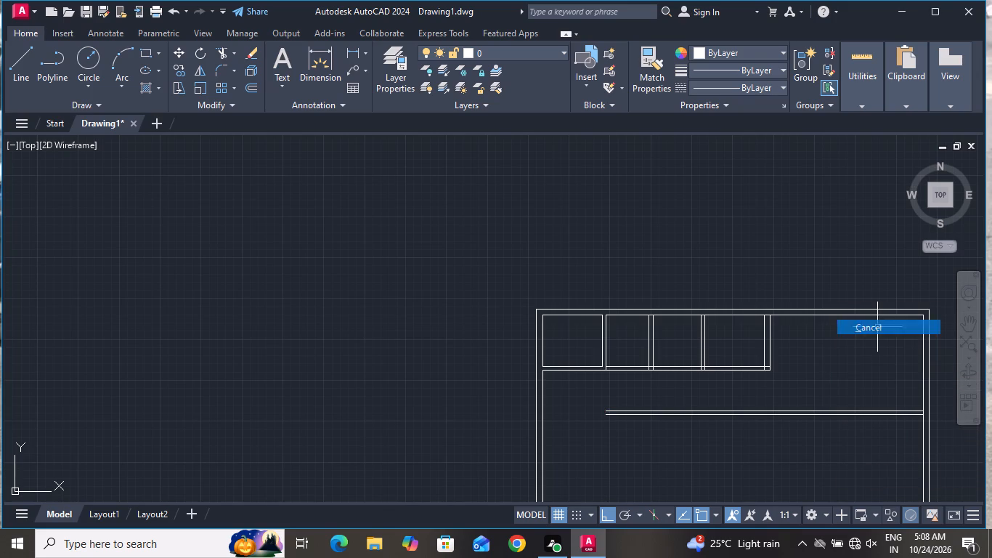
Extend both lines of the 9" wall up to the top outer line and down to the lower face of the large room's partition.
{"action": "type", "text": "ex"}
{"action": "key", "text": "space"}
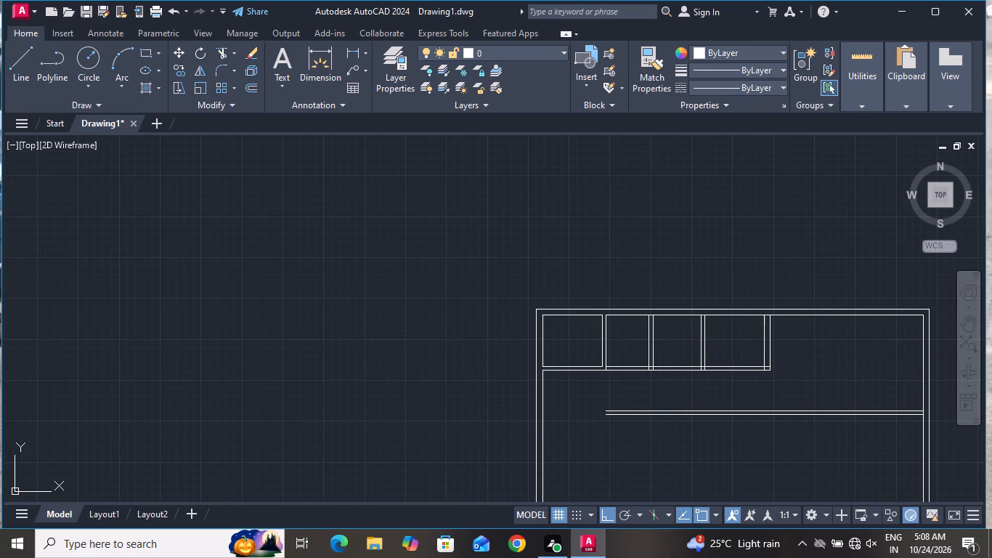
{"action": "key", "text": "space"}
{"action": "left_click", "coordinate": [746, 335]}
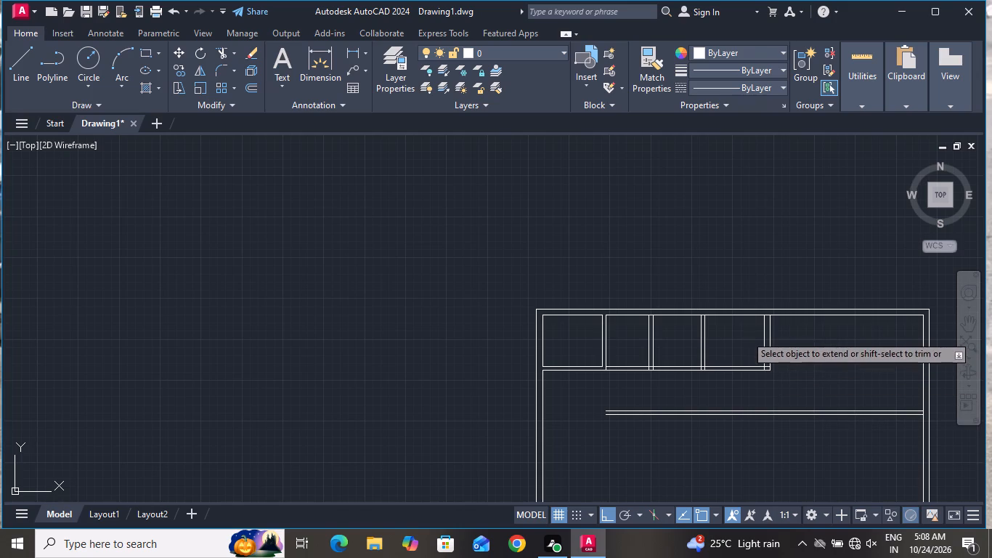
{"action": "left_click", "coordinate": [781, 341]}
{"action": "left_click", "coordinate": [750, 356]}
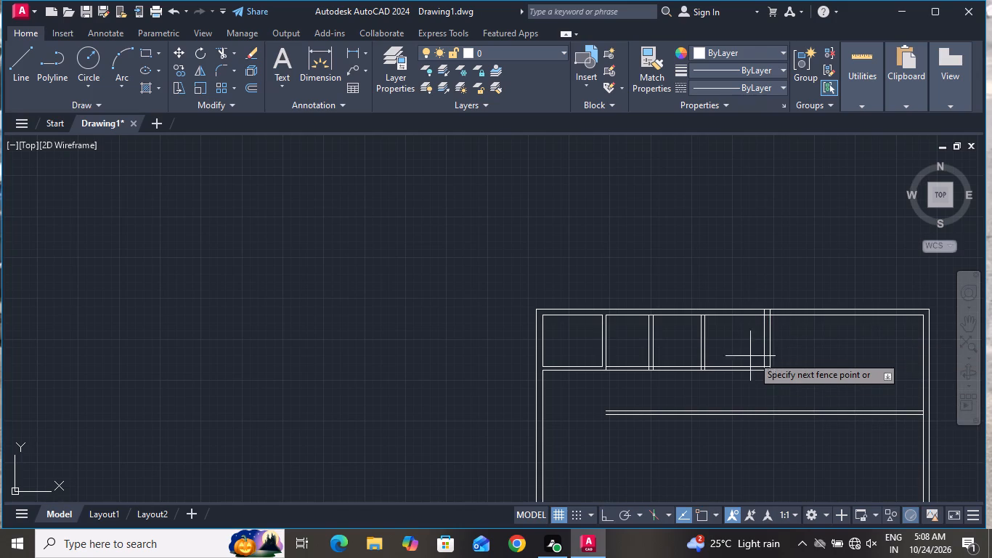
{"action": "left_click", "coordinate": [784, 359]}
{"action": "left_click", "coordinate": [747, 399]}
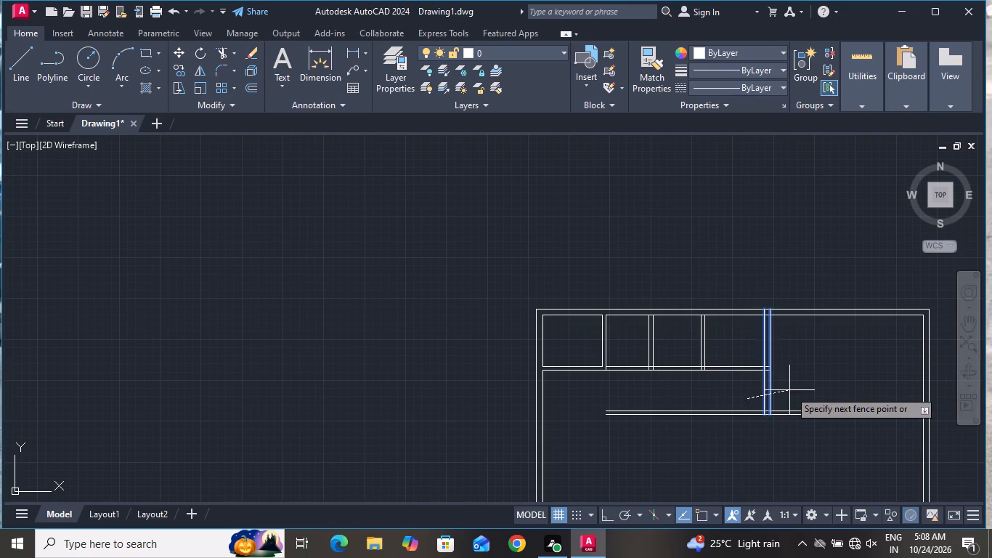
{"action": "left_click", "coordinate": [789, 390]}
{"action": "right_click", "coordinate": [789, 390]}
{"action": "left_click", "coordinate": [875, 225]}
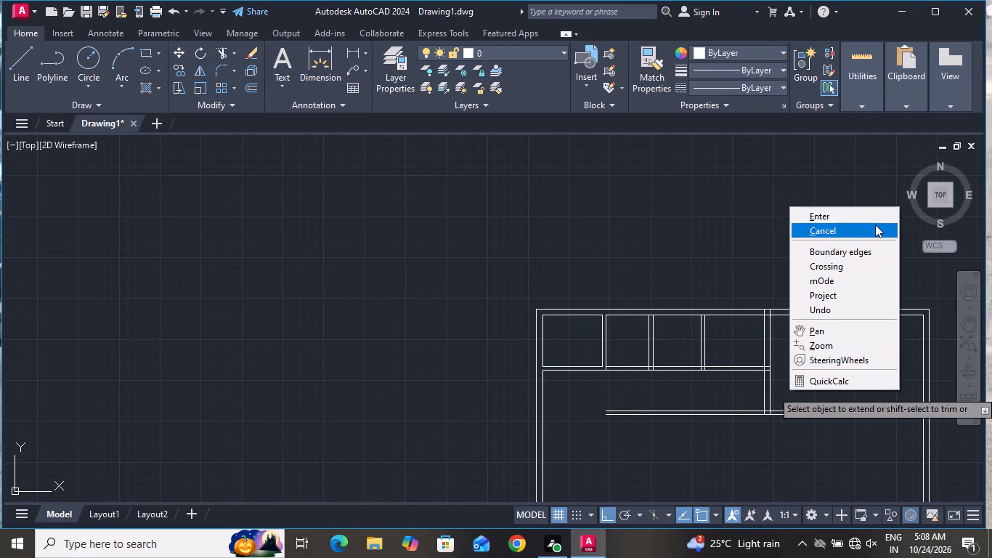
Trim both lines of the large room's lower partition where they run left past the 9" wall.
{"action": "left_click", "coordinate": [218, 47]}
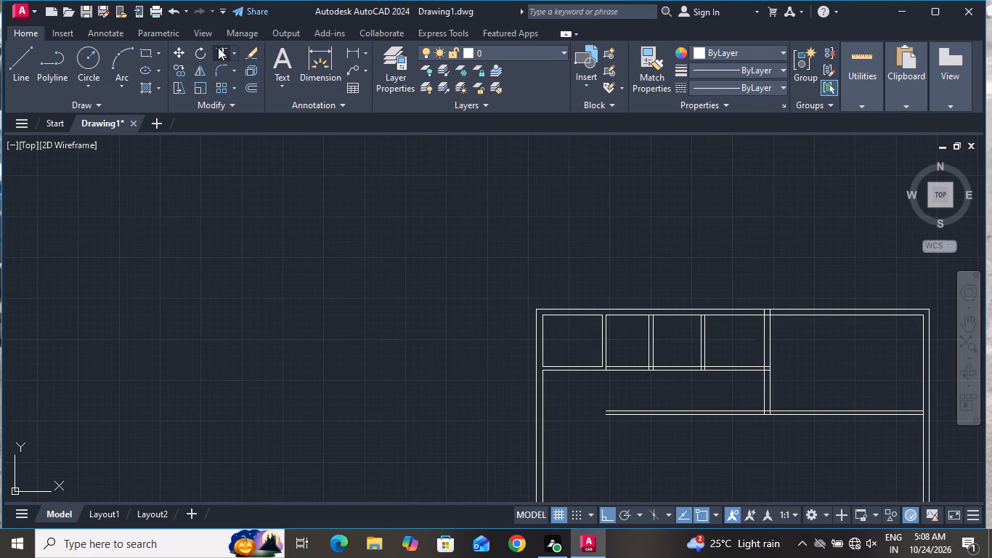
{"action": "left_click", "coordinate": [715, 407]}
{"action": "left_click", "coordinate": [714, 449]}
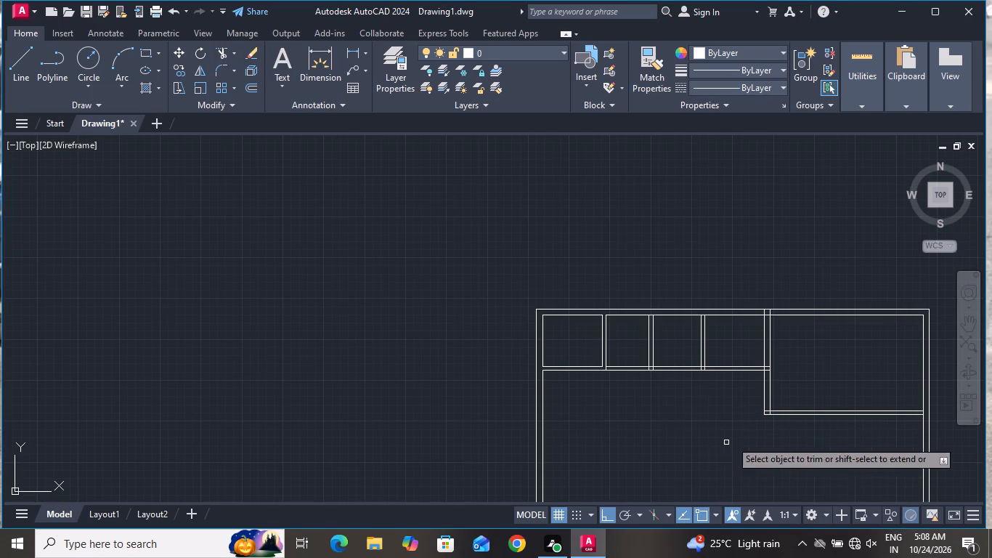
Trim the small rooms' lower partition lines inside the 9" wall and open that wall's left line between them.
{"action": "scroll", "coordinate": [763, 371], "scroll_direction": "up", "scroll_amount": 3}
{"action": "left_click", "coordinate": [774, 388]}
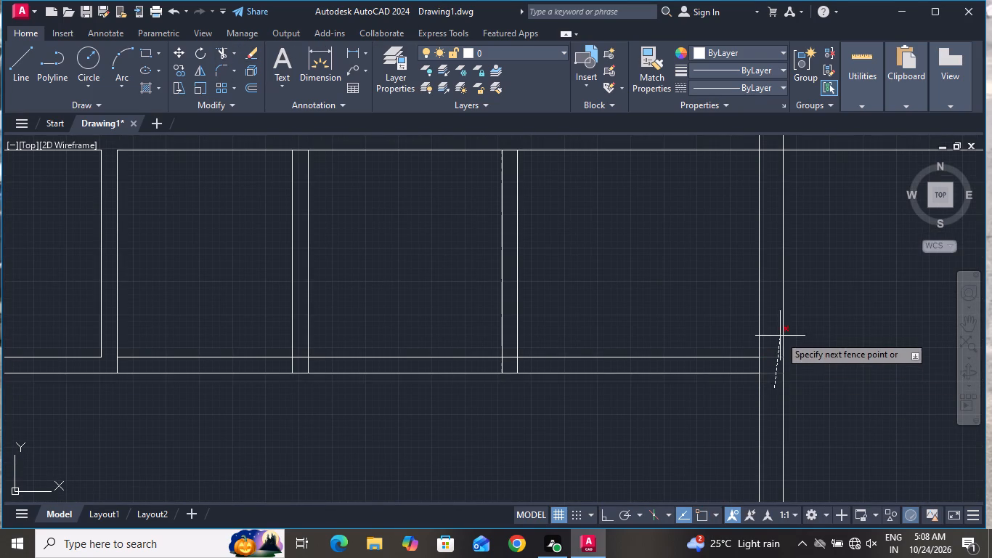
{"action": "left_click", "coordinate": [777, 336]}
{"action": "left_click", "coordinate": [771, 365]}
{"action": "left_click", "coordinate": [747, 367]}
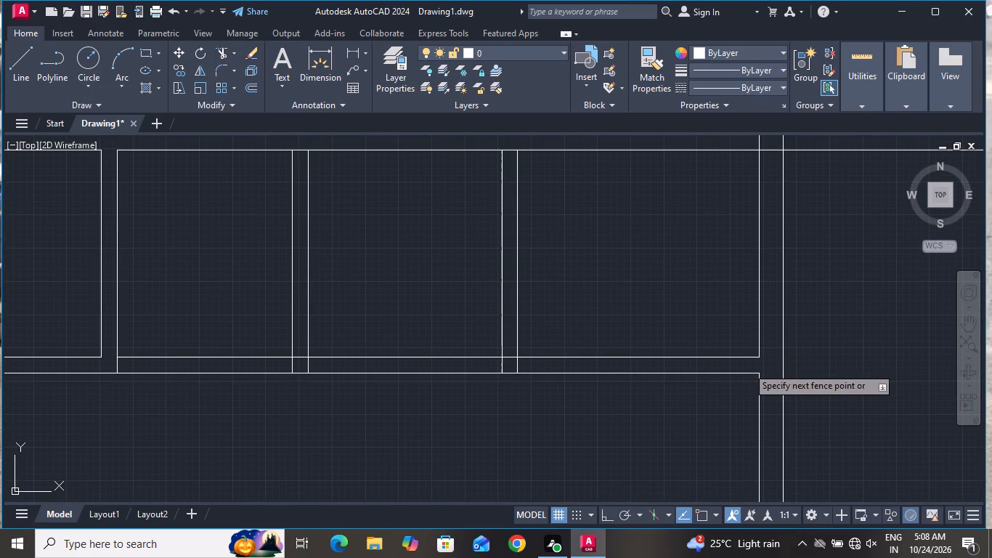
Trim the overlapping lines where the partition between the third and fourth small rooms meets their lower partition.
{"action": "left_click", "coordinate": [532, 363]}
{"action": "left_click", "coordinate": [491, 365]}
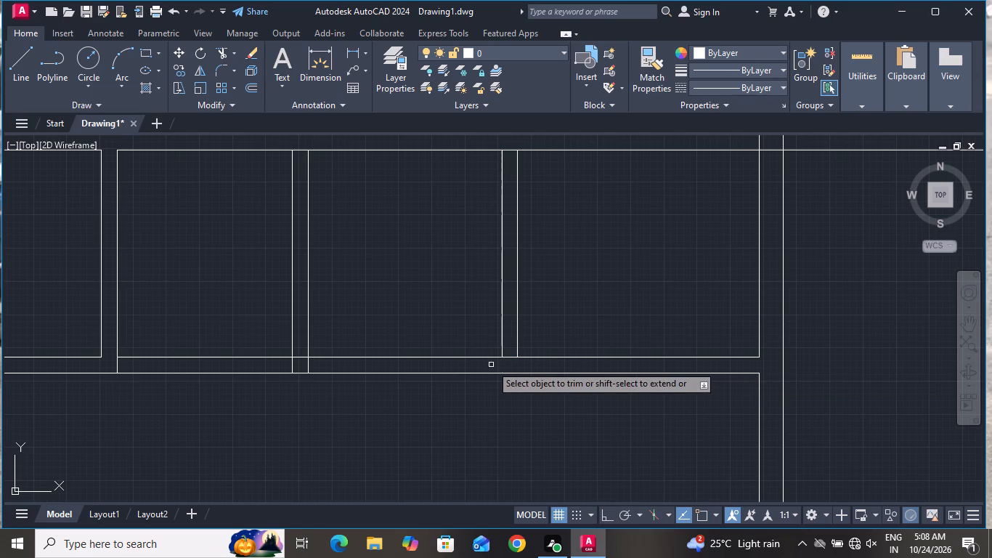
{"action": "left_click", "coordinate": [510, 363]}
{"action": "left_click", "coordinate": [519, 347]}
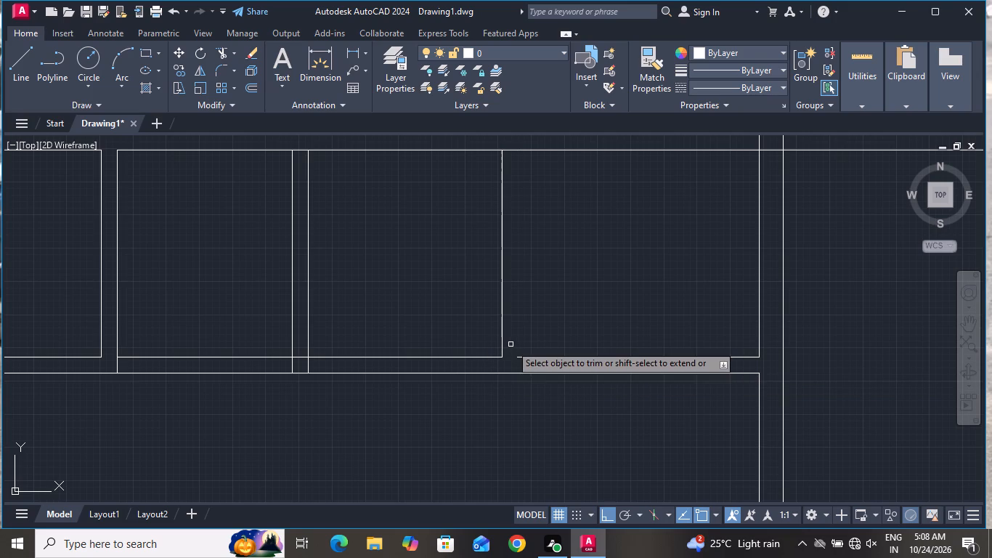
{"action": "key", "text": "ctrl+z"}
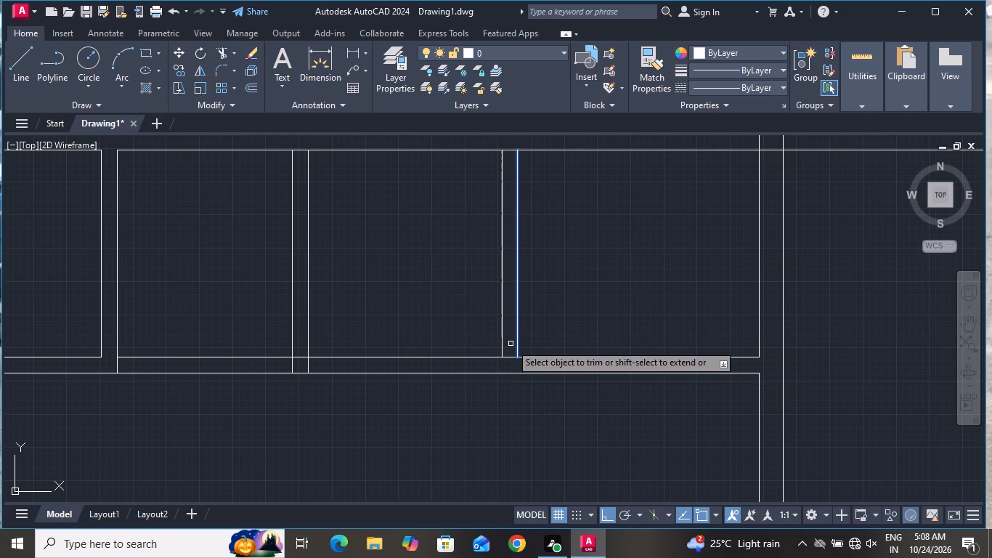
{"action": "left_click", "coordinate": [510, 344]}
{"action": "left_click", "coordinate": [508, 363]}
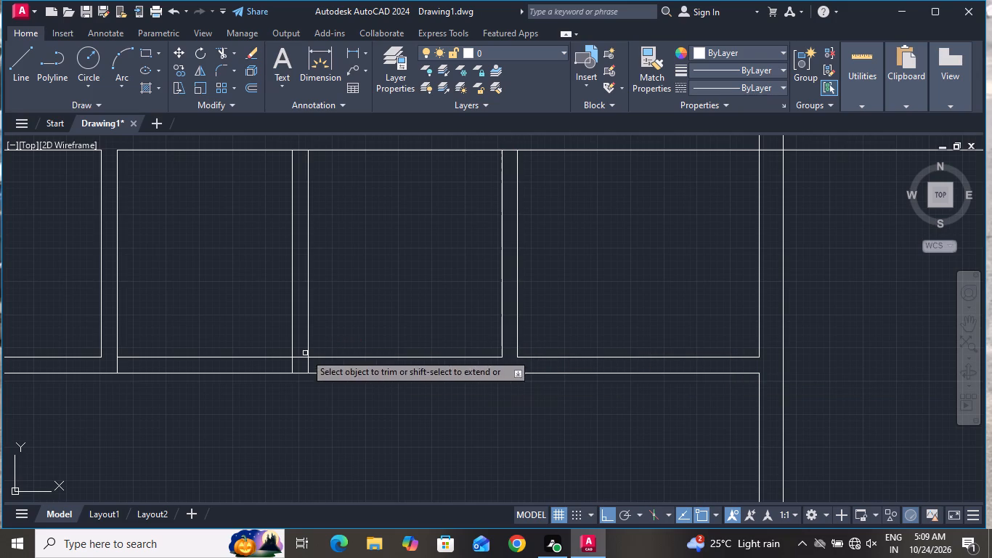
Trim the overlapping lines where the other two small-room dividing partitions meet the lower partition.
{"action": "left_click", "coordinate": [275, 364]}
{"action": "left_click", "coordinate": [308, 367]}
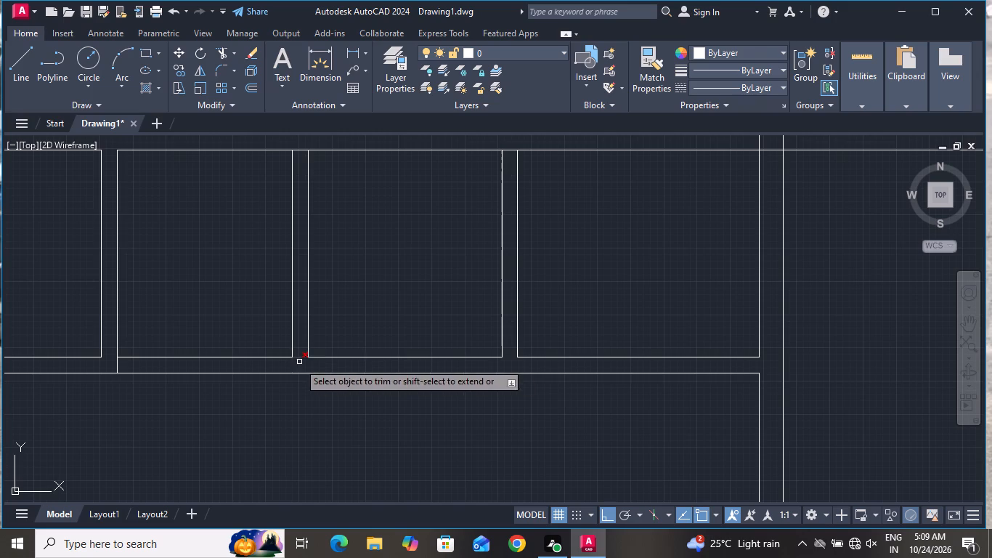
{"action": "left_click", "coordinate": [298, 364]}
{"action": "left_click", "coordinate": [301, 349]}
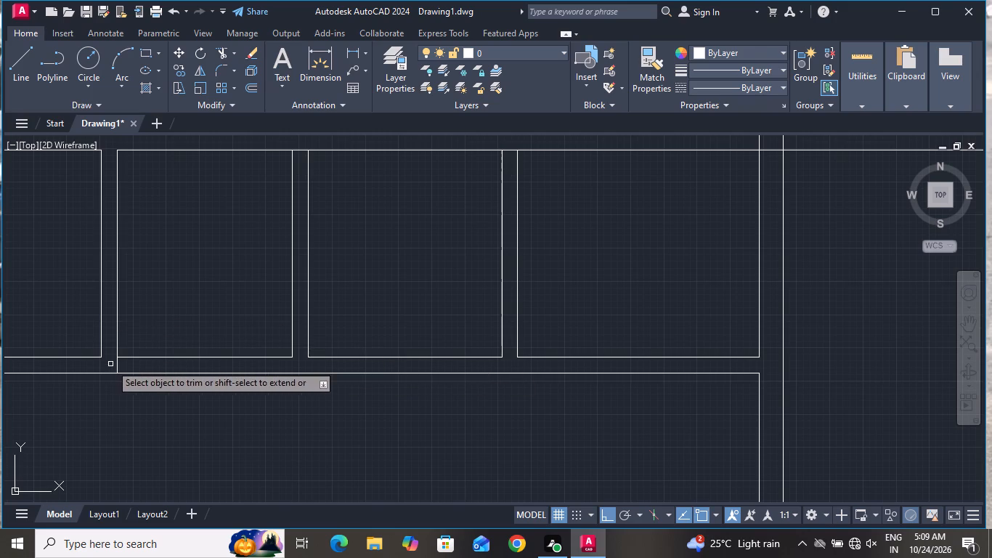
{"action": "left_click", "coordinate": [110, 364]}
{"action": "left_click", "coordinate": [154, 371]}
Trim the 9" wall's ends inside the top wall and the top wall's inner line between the 9" wall's faces.
{"action": "scroll", "coordinate": [173, 369], "scroll_direction": "down", "scroll_amount": 2}
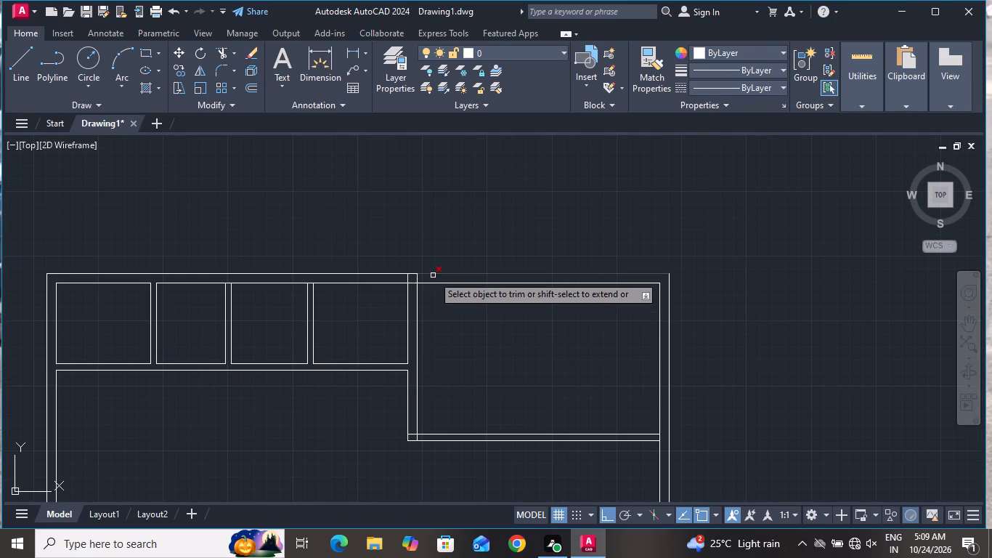
{"action": "scroll", "coordinate": [386, 254], "scroll_direction": "up", "scroll_amount": 3}
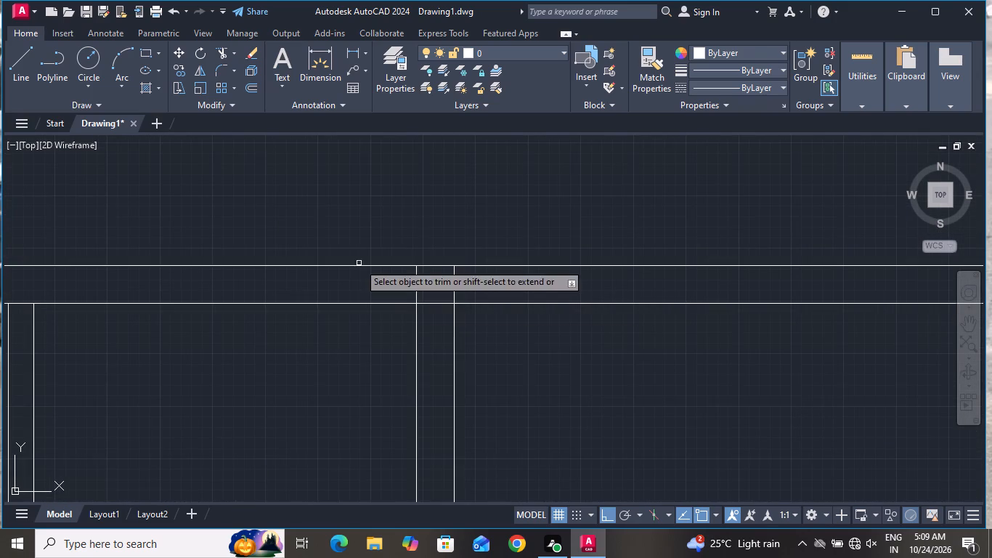
{"action": "left_click", "coordinate": [359, 263]}
{"action": "left_click", "coordinate": [362, 203]}
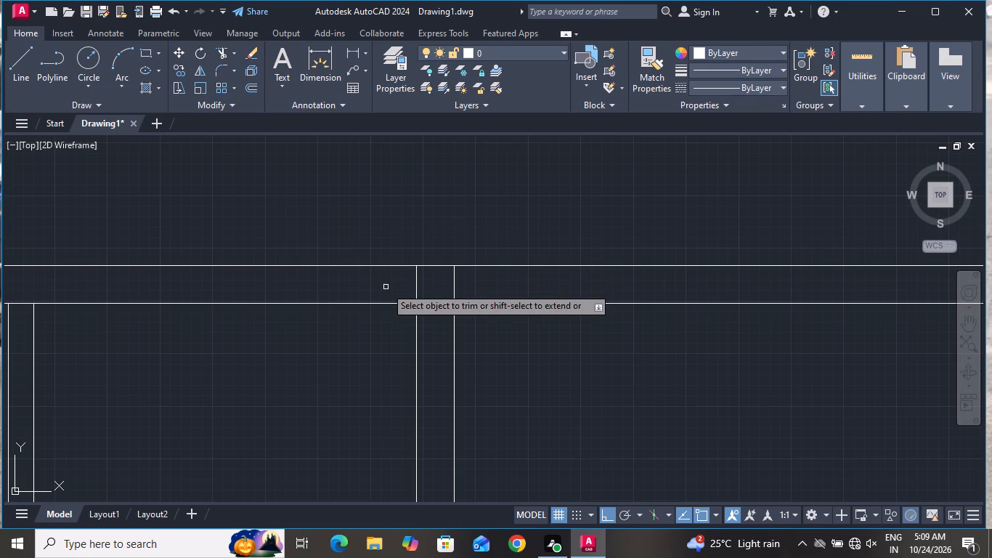
{"action": "left_click", "coordinate": [386, 287]}
{"action": "left_click", "coordinate": [526, 296]}
{"action": "left_click", "coordinate": [436, 288]}
{"action": "left_click", "coordinate": [425, 336]}
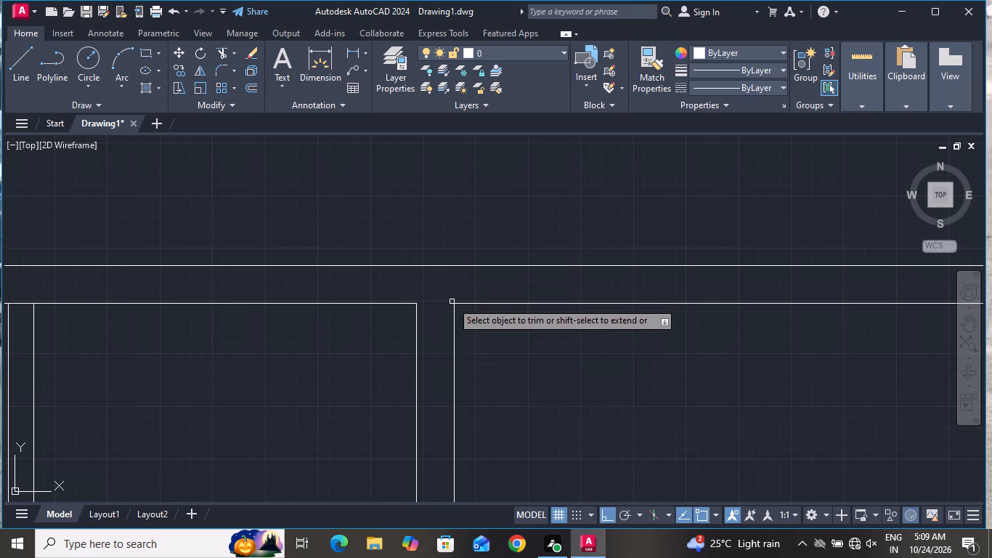
Trim the crossing lines at the corner of the 9" wall and the large room's lower partition.
{"action": "scroll", "coordinate": [458, 286], "scroll_direction": "down", "scroll_amount": 2}
{"action": "scroll", "coordinate": [546, 287], "scroll_direction": "down", "scroll_amount": 2}
{"action": "scroll", "coordinate": [497, 387], "scroll_direction": "up", "scroll_amount": 2}
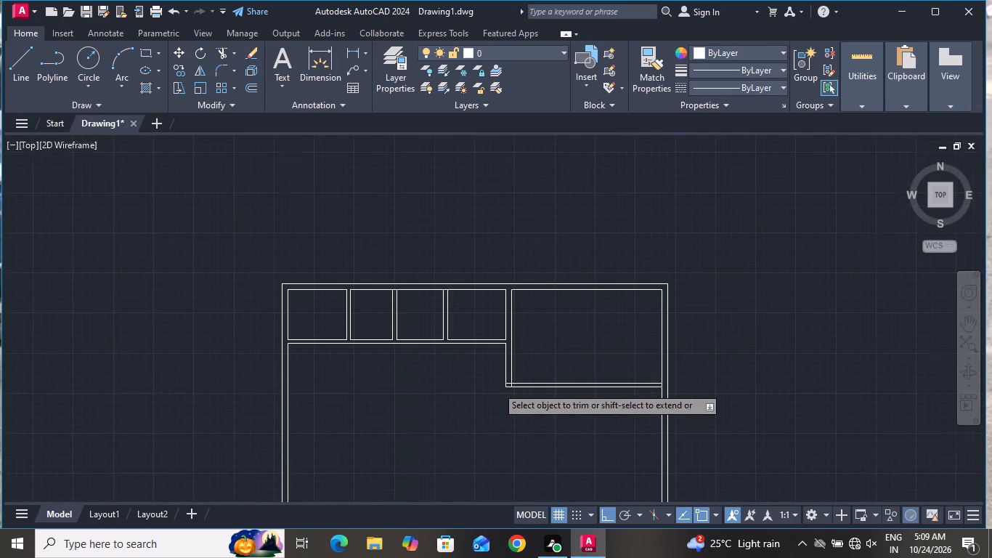
{"action": "scroll", "coordinate": [497, 387], "scroll_direction": "up", "scroll_amount": 2}
{"action": "left_click", "coordinate": [576, 371]}
{"action": "left_click", "coordinate": [577, 394]}
{"action": "left_click", "coordinate": [585, 390]}
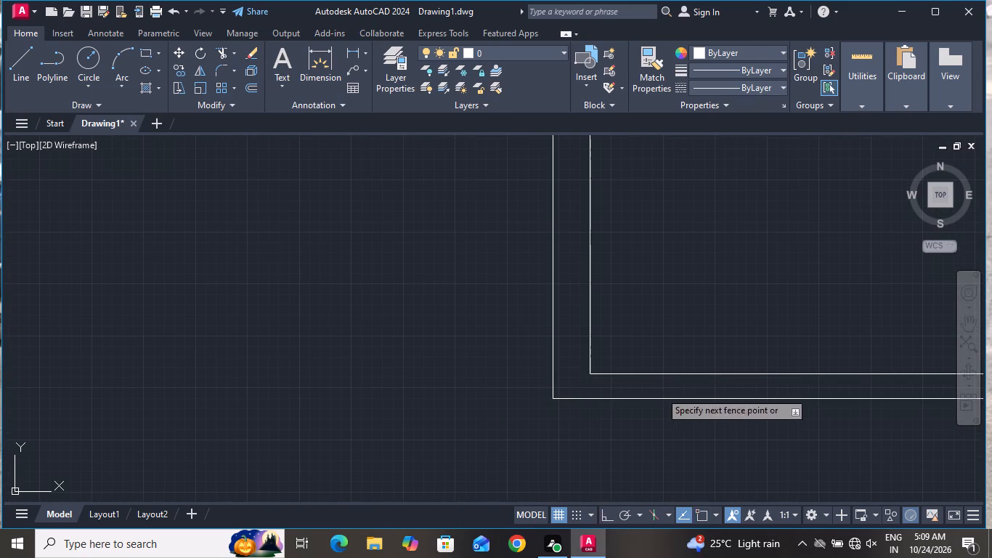
{"action": "left_click", "coordinate": [660, 392]}
Trim the right wall's inner line between the faces of the large room's lower partition, and finish trimming.
{"action": "scroll", "coordinate": [553, 394], "scroll_direction": "down", "scroll_amount": 3}
{"action": "scroll", "coordinate": [798, 388], "scroll_direction": "up", "scroll_amount": 5}
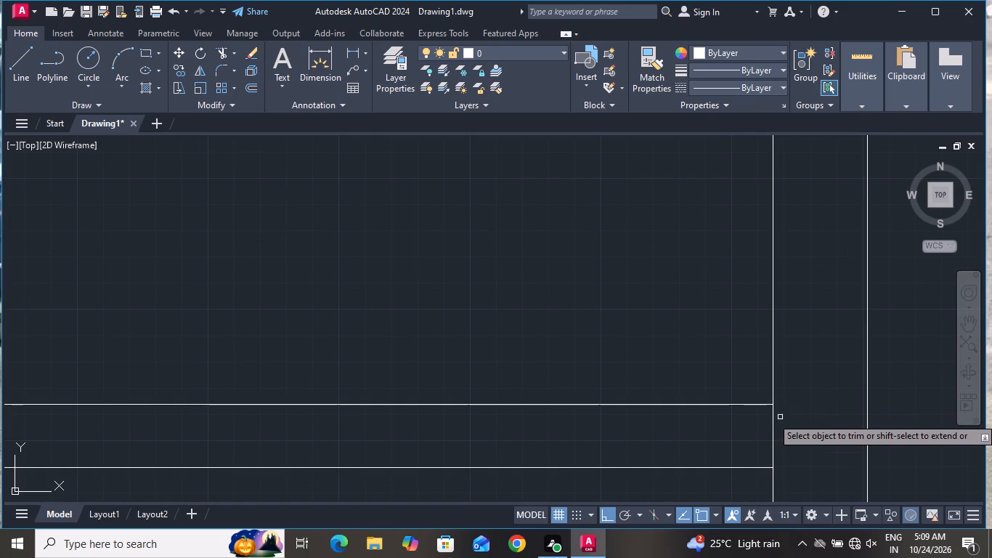
{"action": "left_click", "coordinate": [780, 417]}
{"action": "left_click", "coordinate": [723, 432]}
{"action": "scroll", "coordinate": [723, 432], "scroll_direction": "down", "scroll_amount": 5}
{"action": "right_click", "coordinate": [631, 305]}
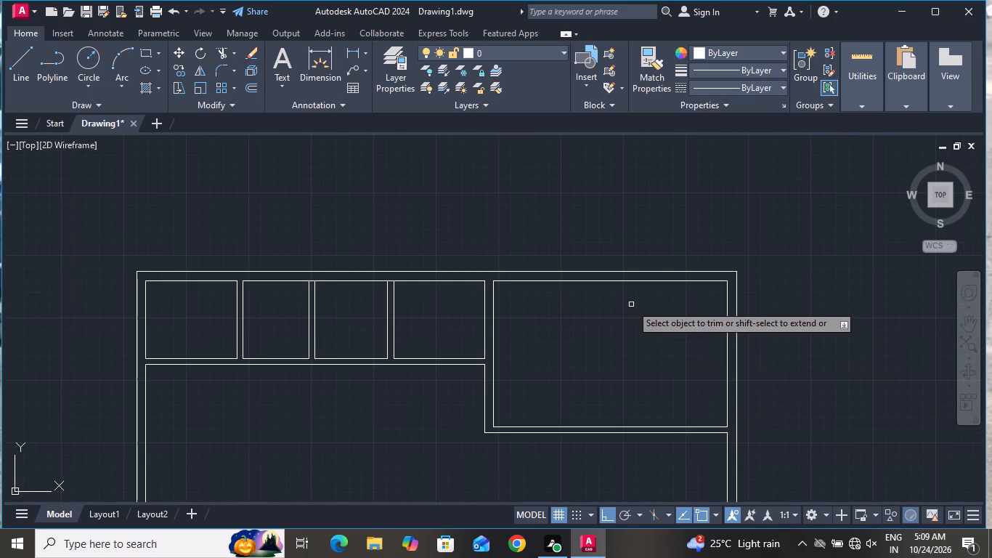
{"action": "left_click", "coordinate": [659, 320]}
{"action": "scroll", "coordinate": [660, 318], "scroll_direction": "down", "scroll_amount": 2}
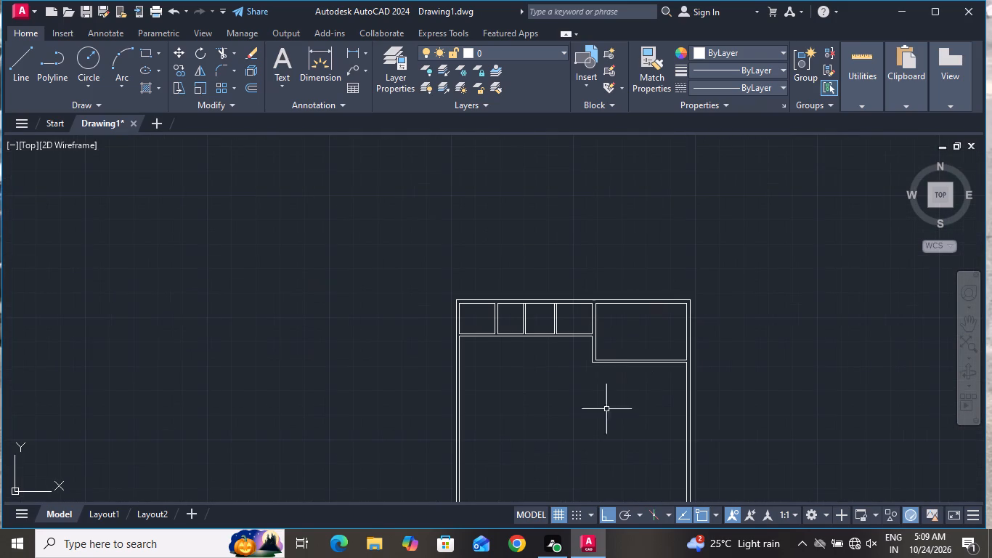
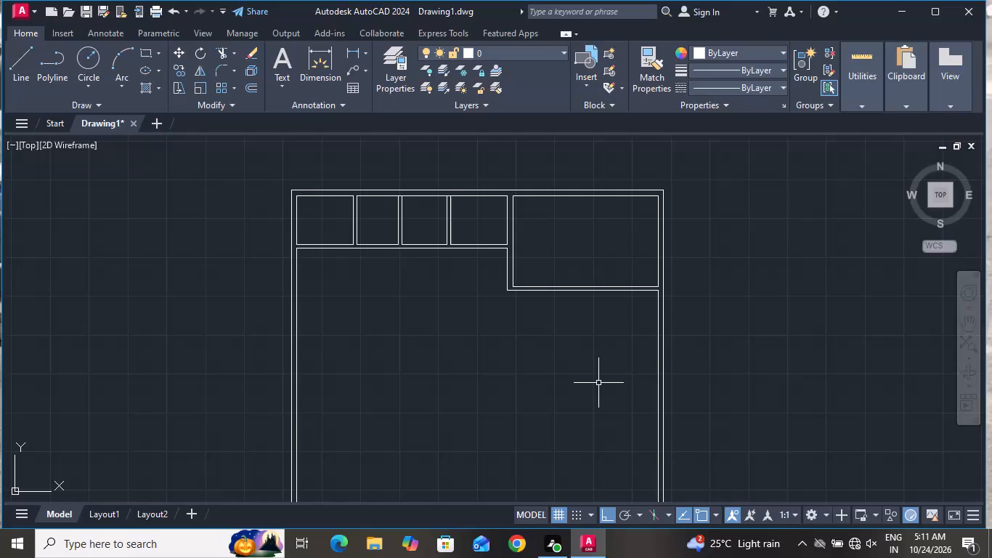
Offset the lower face of the small rooms' lower partition 11'5" downward using the Through option.
{"action": "type", "text": "o t"}
{"action": "key", "text": "space"}
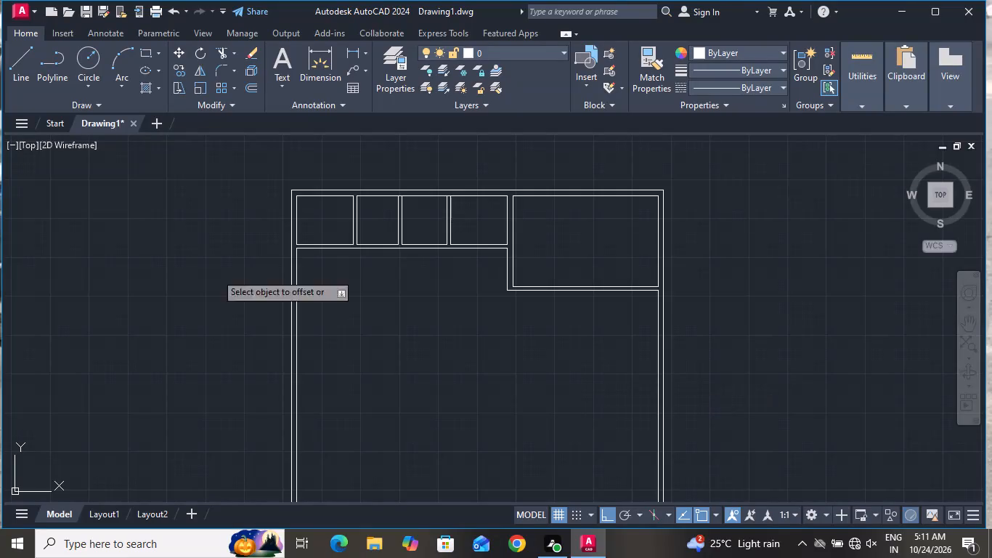
{"action": "scroll", "coordinate": [370, 267], "scroll_direction": "up", "scroll_amount": 2}
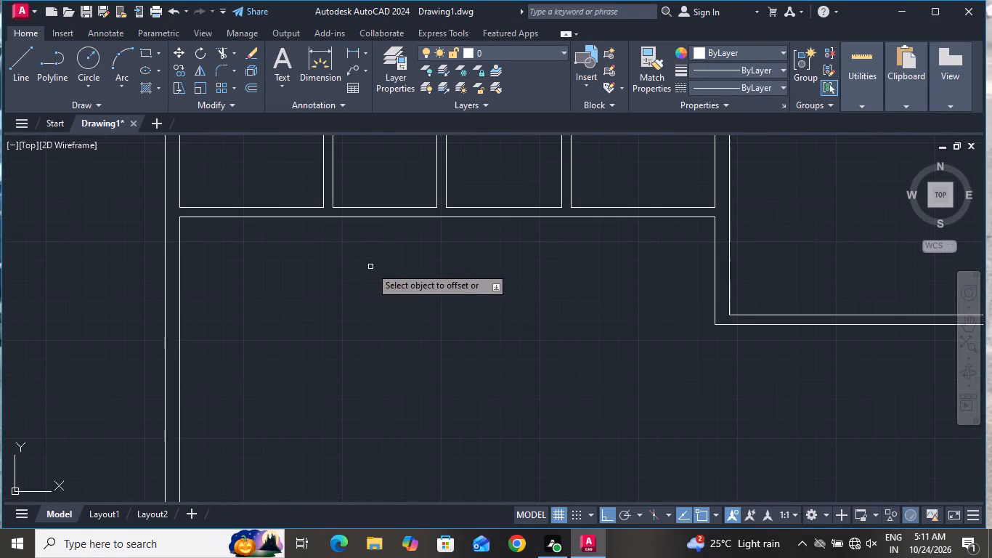
{"action": "left_click", "coordinate": [375, 219]}
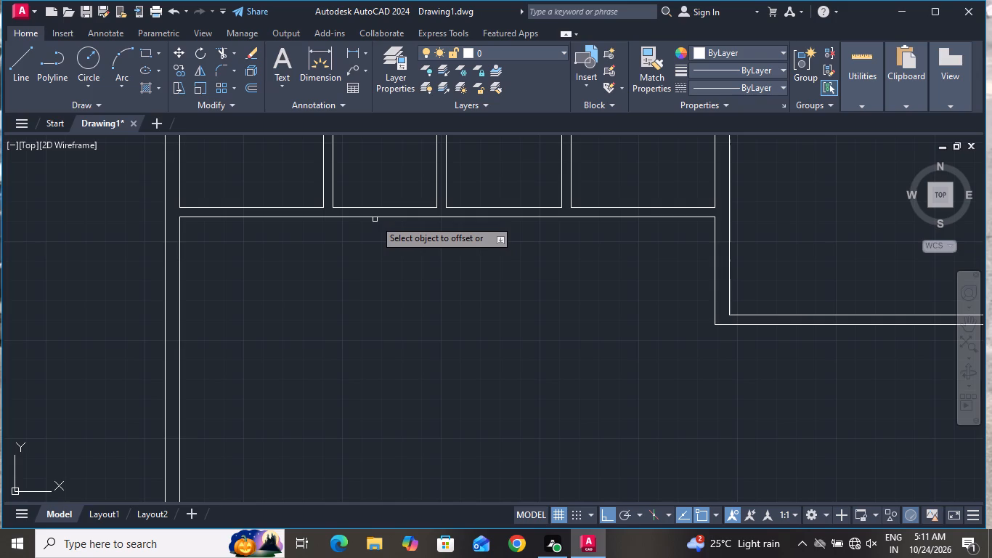
{"action": "left_click", "coordinate": [376, 217]}
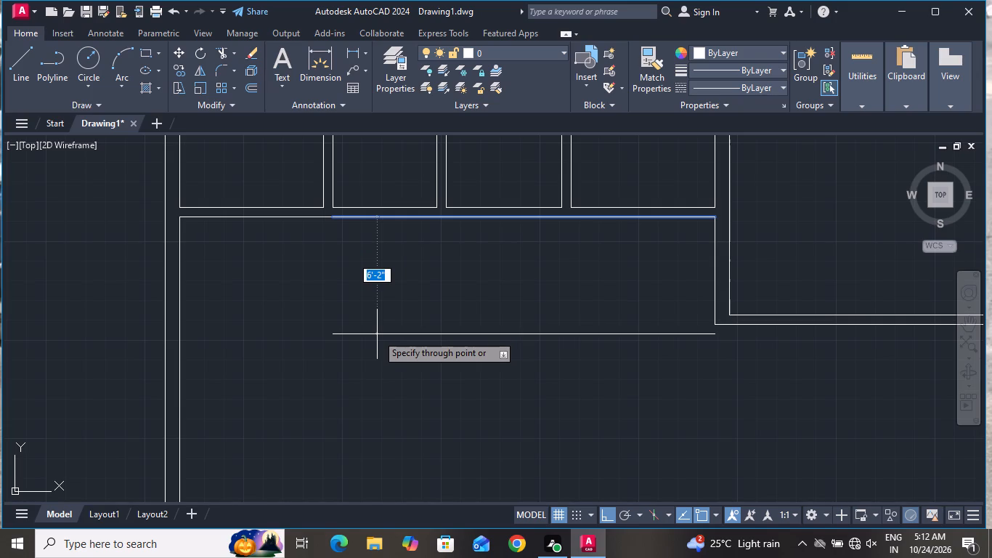
{"action": "type", "text": "11"}
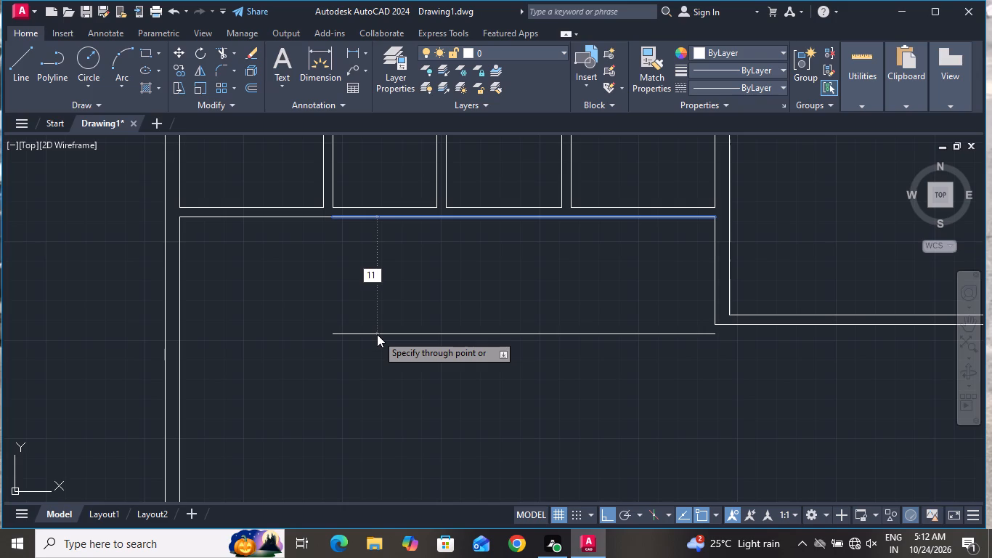
{"action": "key", "text": "apostrophe"}
{"action": "key", "text": "5"}
{"action": "key", "text": "shift+quotedbl"}
{"action": "key", "text": "Return"}
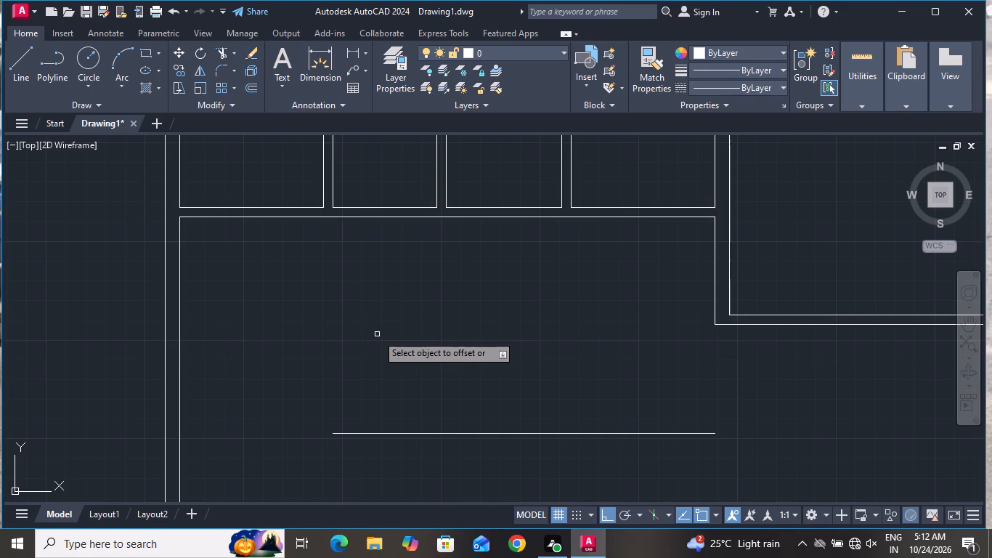
Offset the new horizontal line 6" downward to give the partition its thickness.
{"action": "scroll", "coordinate": [378, 334], "scroll_direction": "down", "scroll_amount": 1}
{"action": "left_click", "coordinate": [464, 396]}
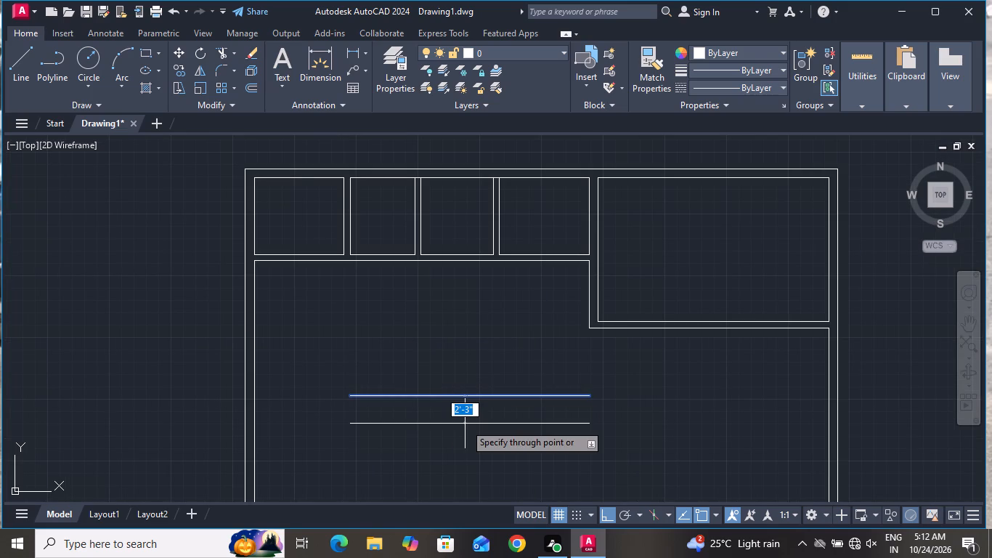
{"action": "key", "text": "6"}
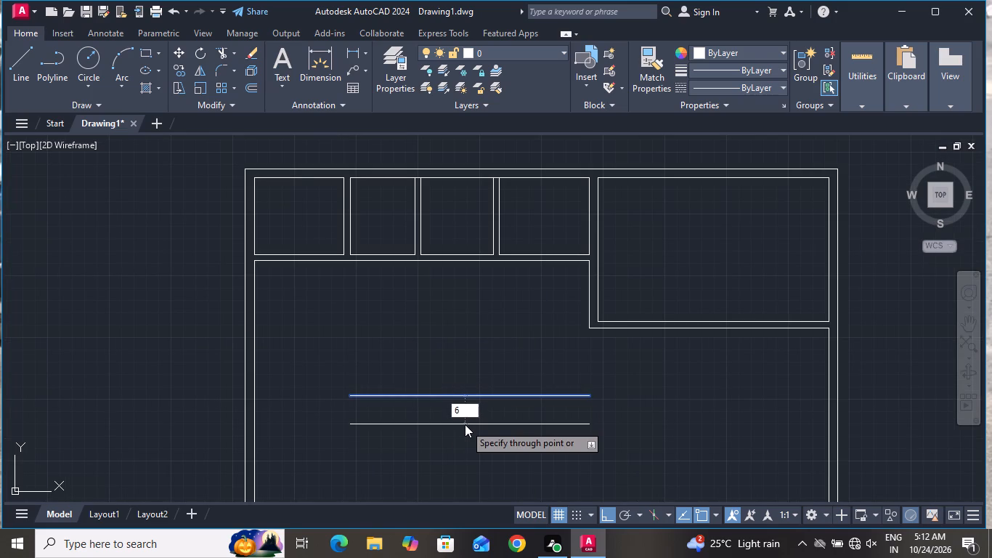
{"action": "key", "text": "shift+quotedbl"}
{"action": "key", "text": "Return"}
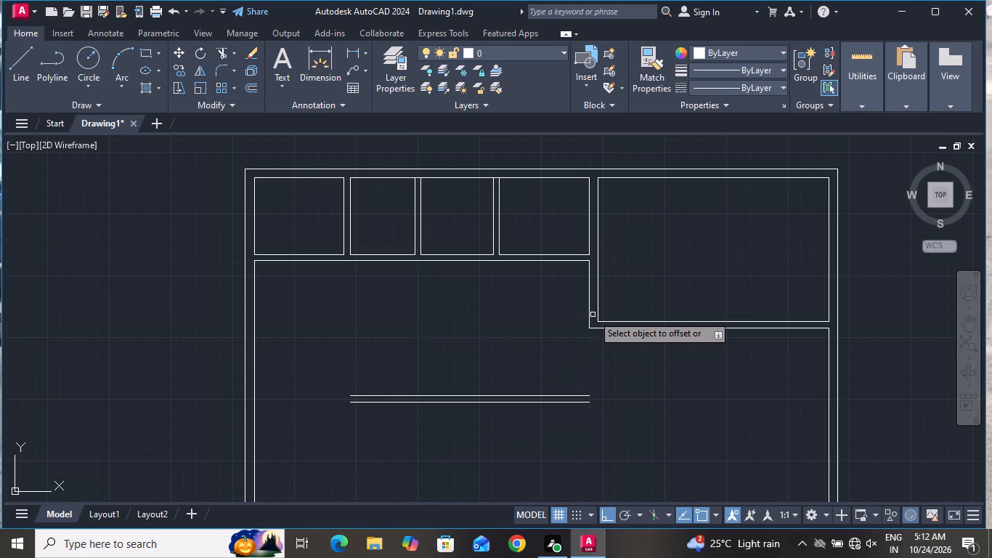
Offset the left wall's inner line 13'6" into the plan, below the small rooms.
{"action": "left_click", "coordinate": [253, 311]}
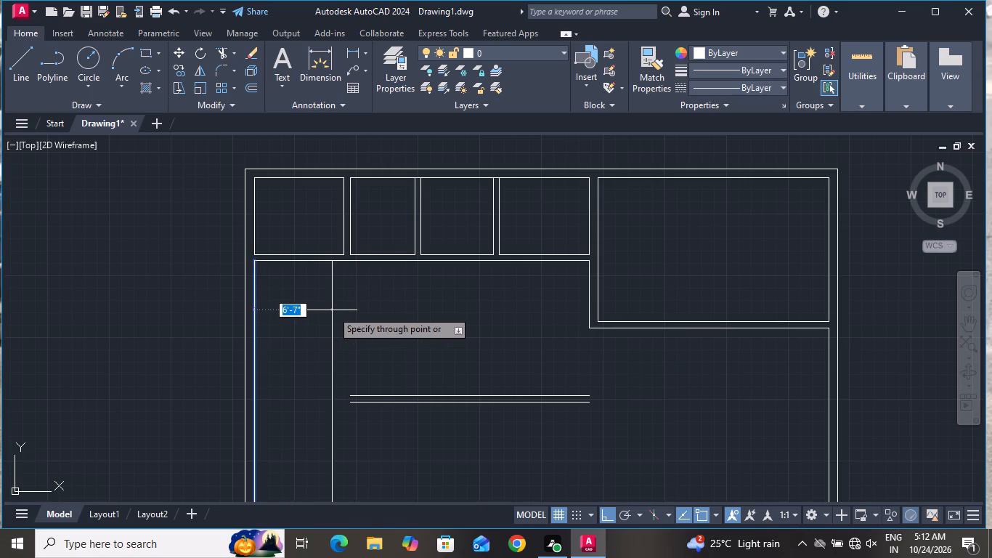
{"action": "type", "text": "13"}
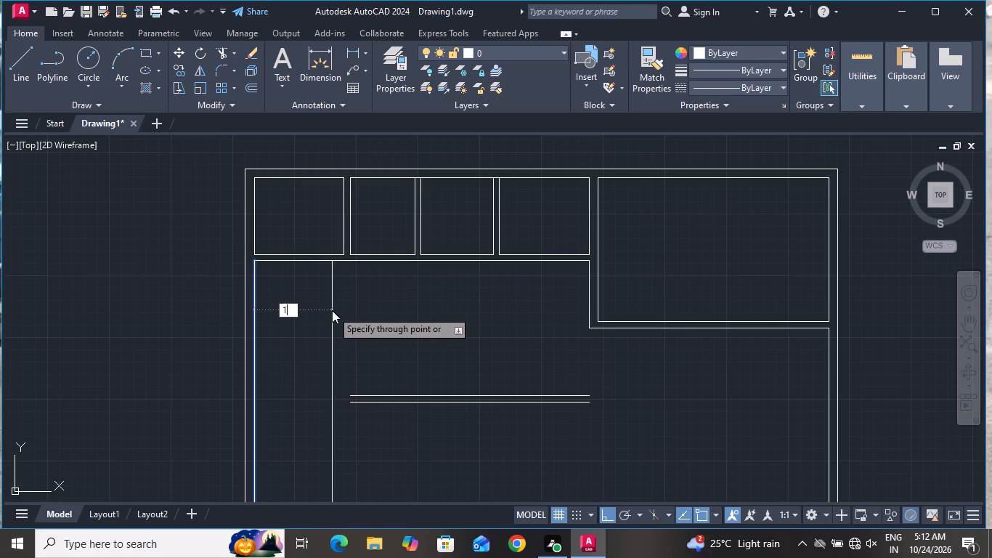
{"action": "key", "text": "apostrophe"}
{"action": "key", "text": "6"}
{"action": "key", "text": "shift+quotedbl"}
{"action": "key", "text": "Return"}
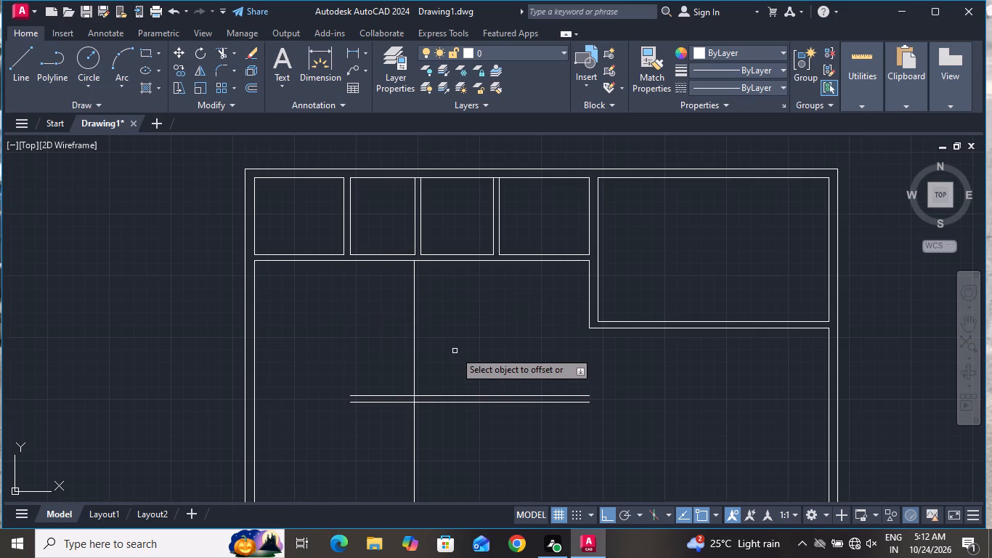
Offset the new vertical line 6" to the right as the partition's second face, and finish offsetting.
{"action": "left_click", "coordinate": [417, 352]}
{"action": "left_click", "coordinate": [415, 352]}
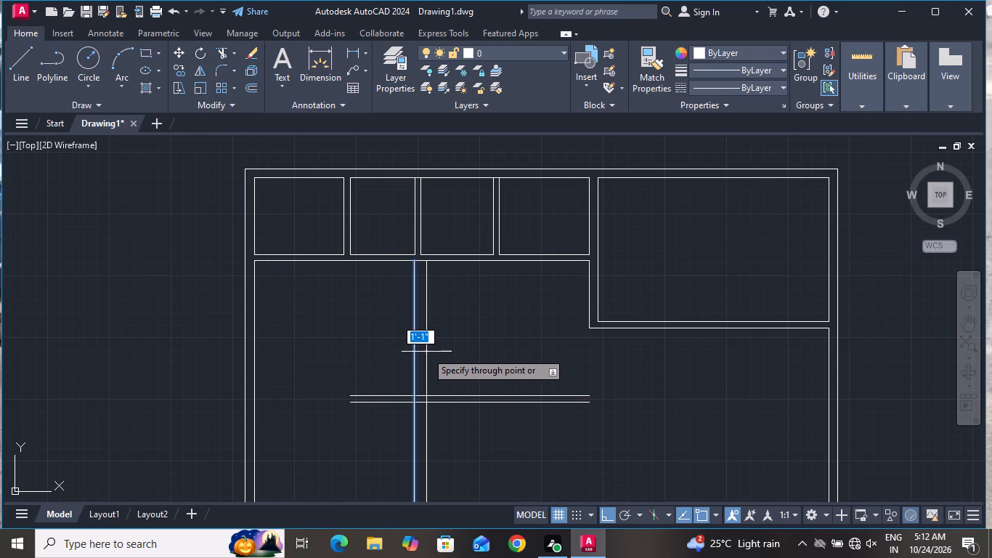
{"action": "key", "text": "6"}
{"action": "key", "text": "shift+quotedbl"}
{"action": "key", "text": "Return"}
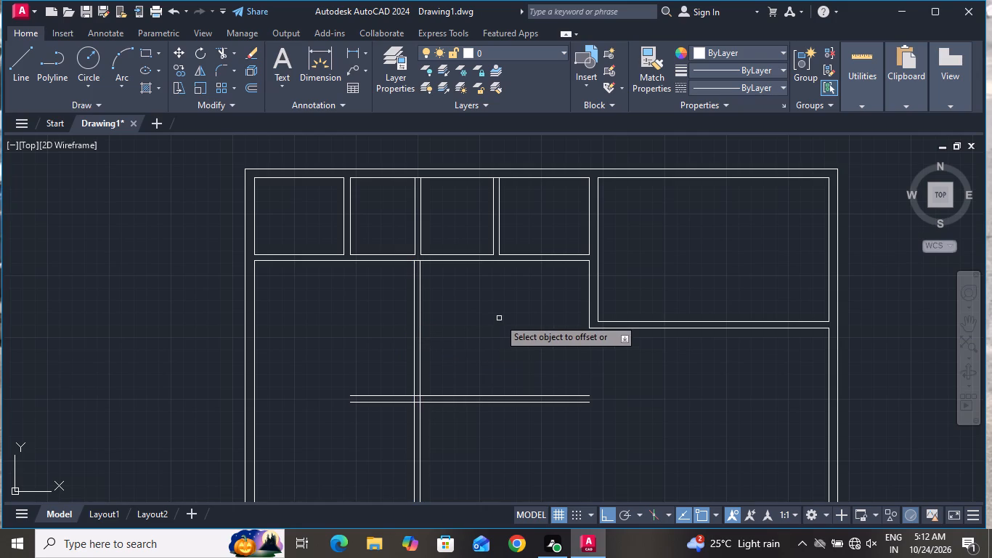
{"action": "scroll", "coordinate": [560, 341], "scroll_direction": "down", "scroll_amount": 1}
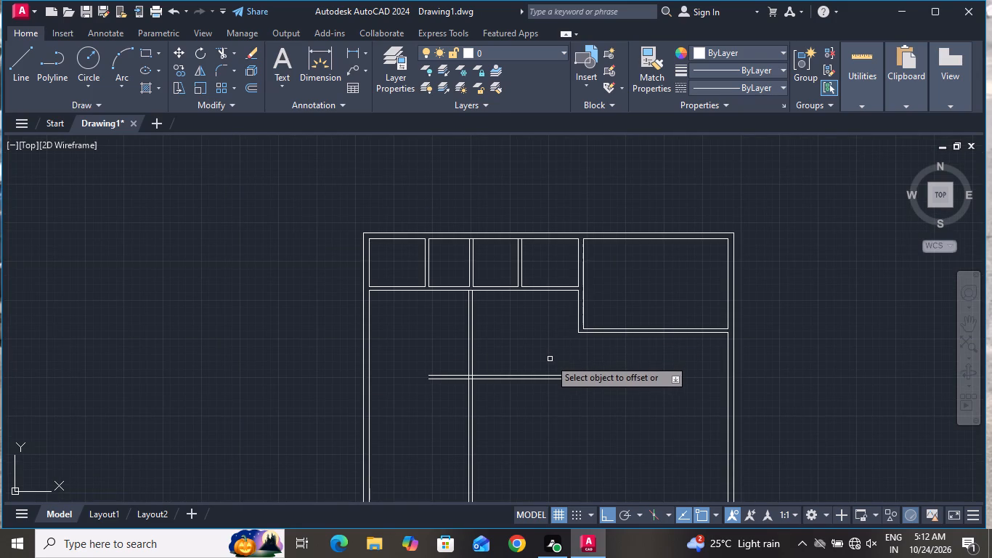
{"action": "right_click", "coordinate": [550, 359]}
{"action": "left_click", "coordinate": [566, 384]}
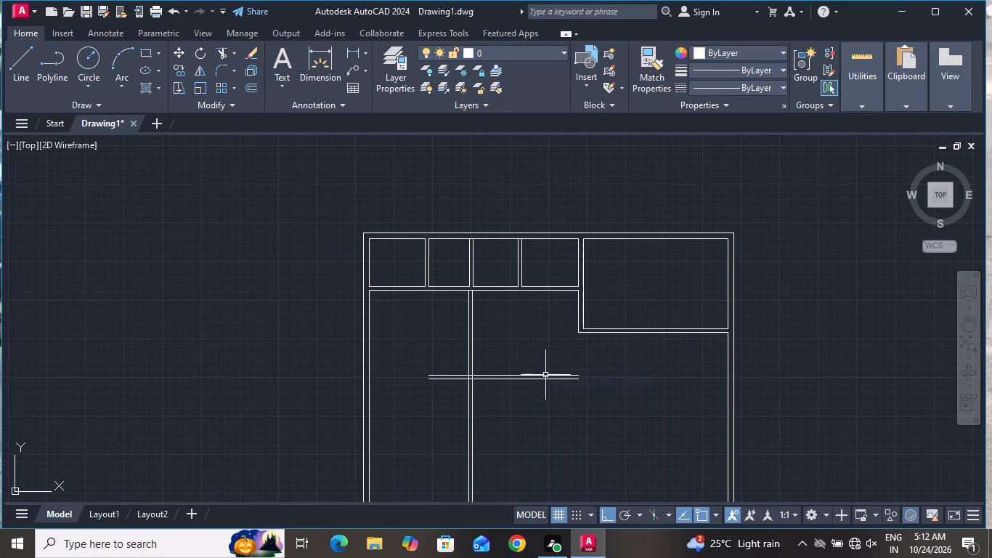
Extend both lines of the new horizontal partition through the left wall to its outer line.
{"action": "type", "text": "ex"}
{"action": "key", "text": "space"}
{"action": "key", "text": "space"}
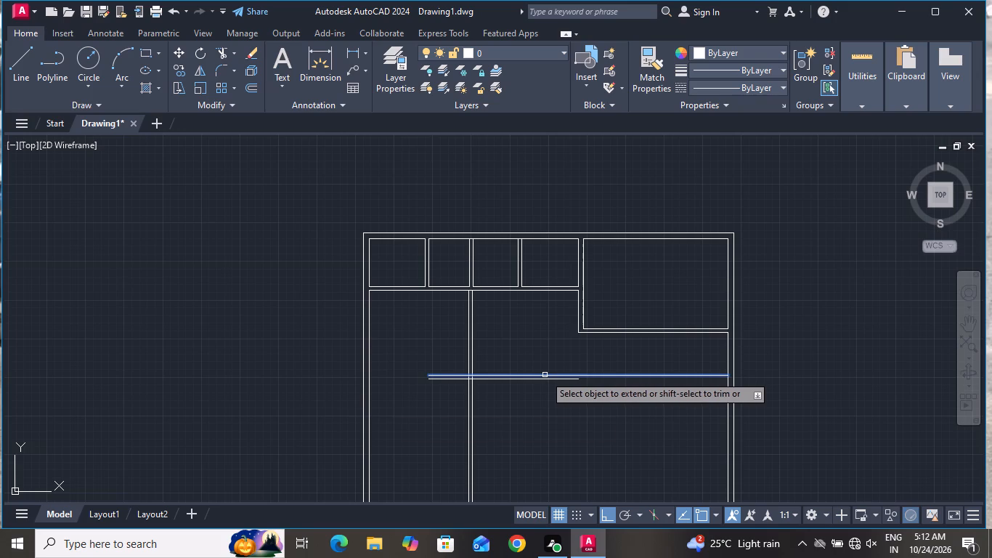
{"action": "left_click", "coordinate": [432, 364]}
{"action": "left_click", "coordinate": [441, 400]}
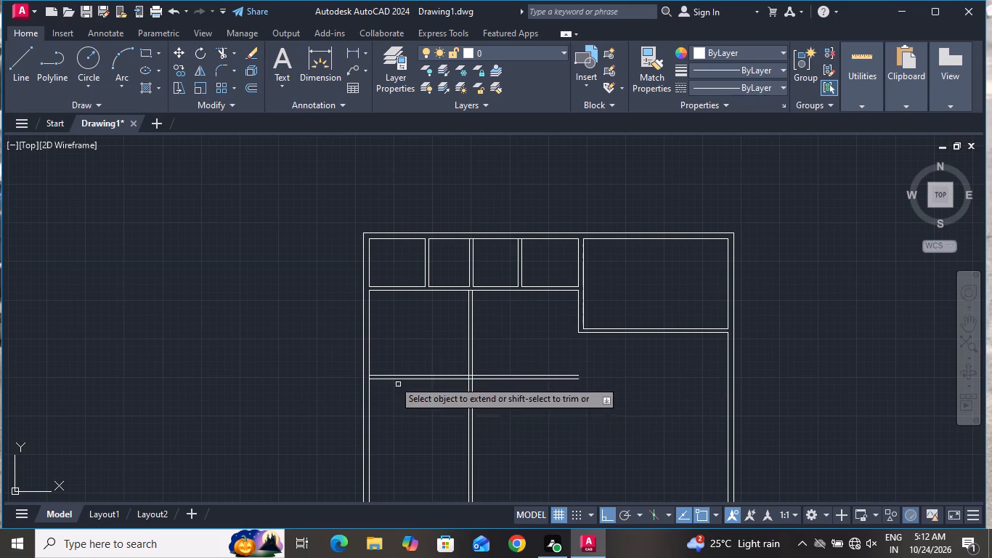
{"action": "left_click", "coordinate": [382, 353]}
{"action": "left_click", "coordinate": [388, 402]}
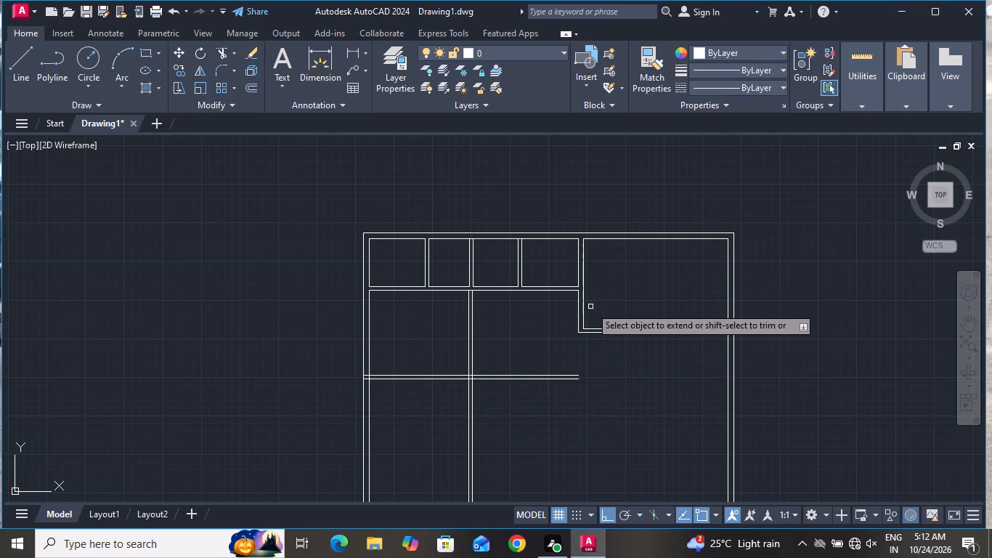
Extend the 9" wall's left face down to the new horizontal partition and its right face through the large room's lower partition.
{"action": "left_click", "coordinate": [590, 307]}
{"action": "left_click", "coordinate": [503, 301]}
{"action": "left_click", "coordinate": [593, 311]}
{"action": "left_click", "coordinate": [550, 335]}
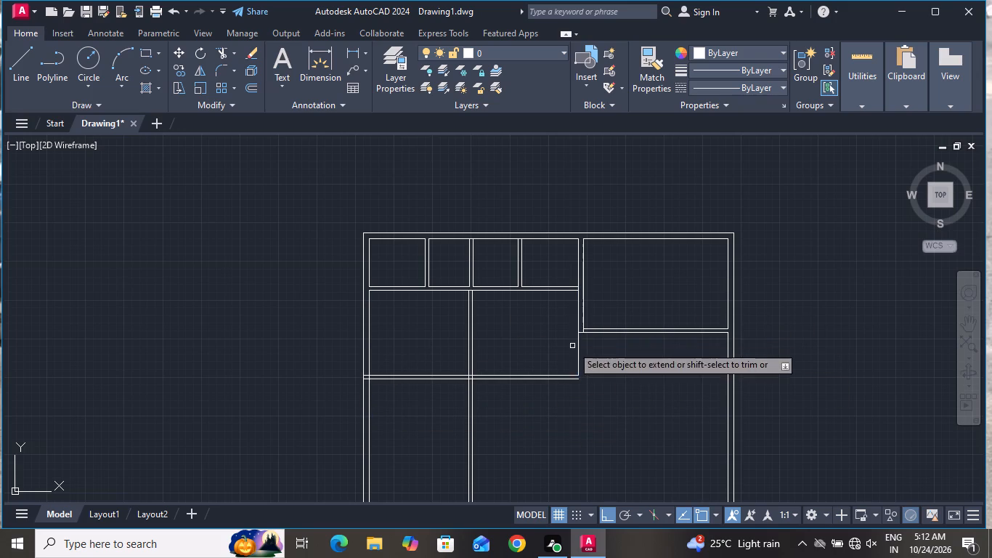
{"action": "left_click", "coordinate": [582, 325]}
{"action": "left_click", "coordinate": [585, 325]}
{"action": "scroll", "coordinate": [585, 325], "scroll_direction": "down", "scroll_amount": 2}
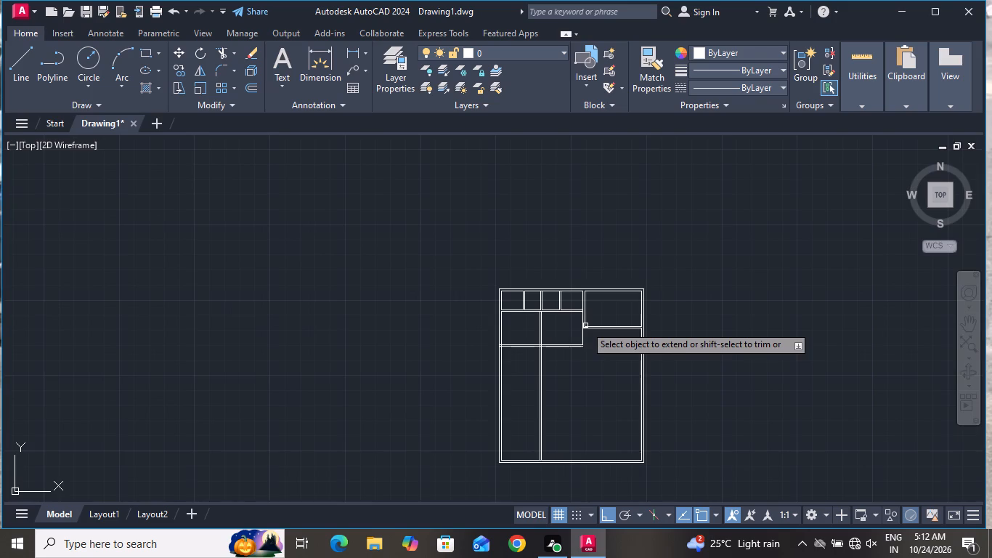
{"action": "scroll", "coordinate": [585, 325], "scroll_direction": "up", "scroll_amount": 5}
{"action": "left_click", "coordinate": [577, 292]}
{"action": "left_click", "coordinate": [518, 323]}
{"action": "scroll", "coordinate": [534, 307], "scroll_direction": "down", "scroll_amount": 1}
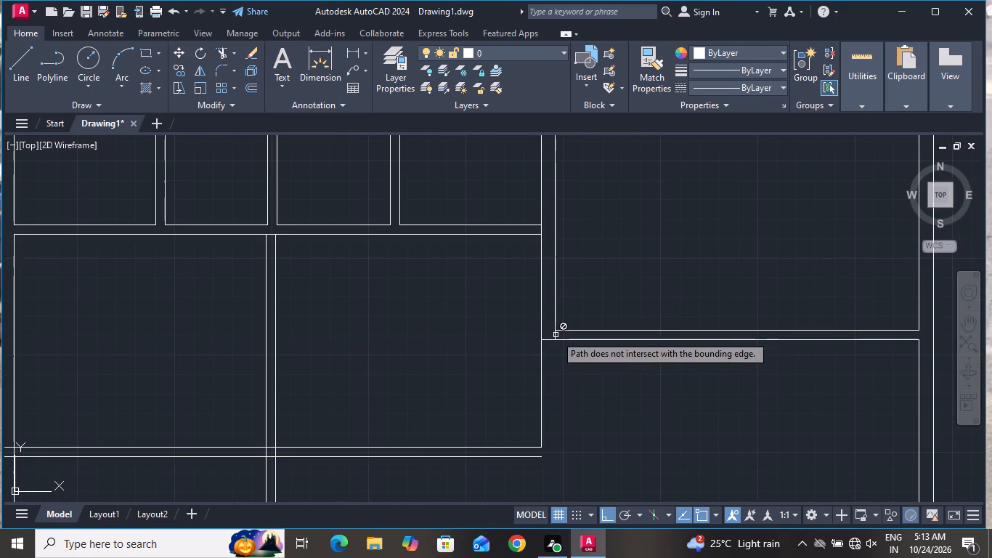
{"action": "left_click", "coordinate": [556, 334]}
{"action": "scroll", "coordinate": [551, 392], "scroll_direction": "down", "scroll_amount": 2}
{"action": "right_click", "coordinate": [551, 392]}
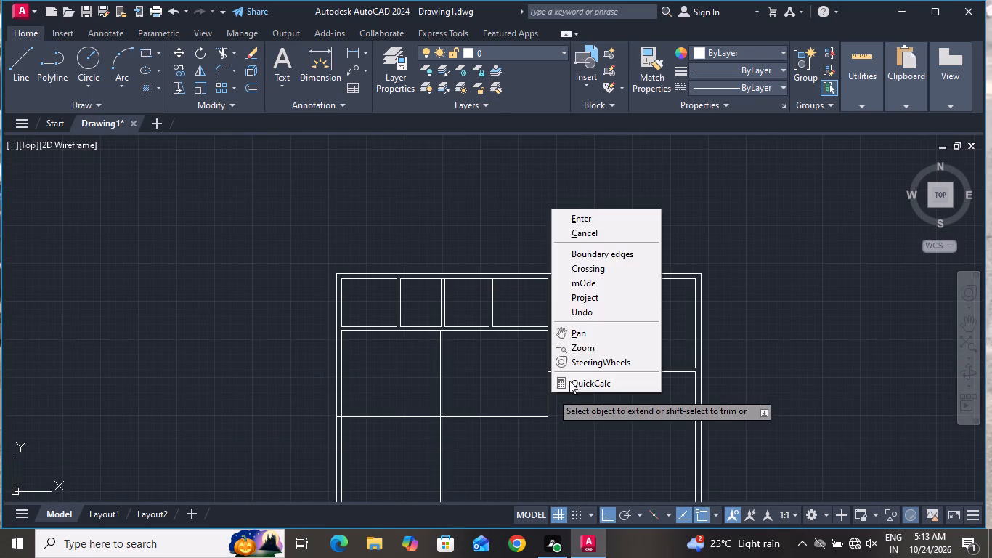
{"action": "left_click", "coordinate": [597, 225]}
Trim both lines of the new vertical partition below the horizontal partition, and finish trimming.
{"action": "scroll", "coordinate": [575, 262], "scroll_direction": "down", "scroll_amount": 2}
{"action": "scroll", "coordinate": [579, 360], "scroll_direction": "up", "scroll_amount": 3}
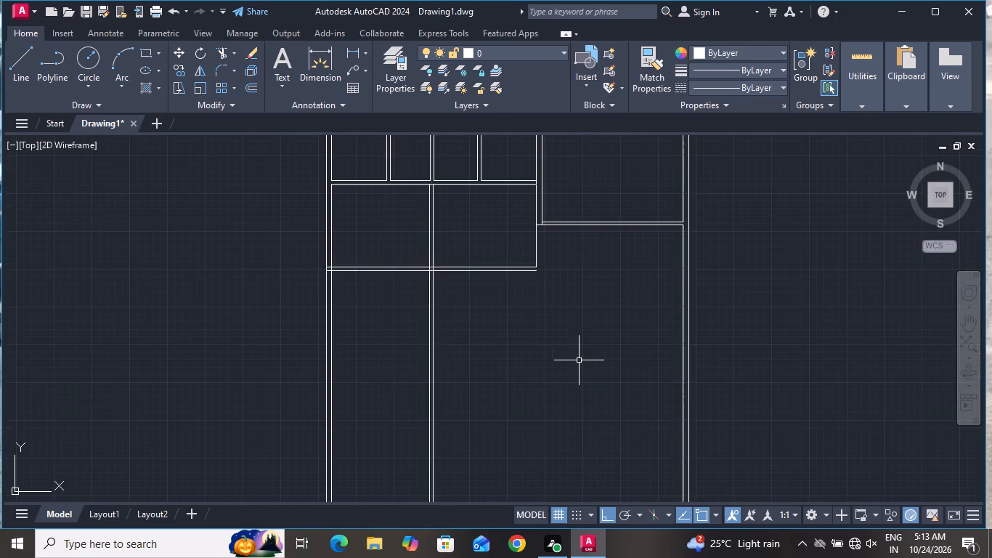
{"action": "scroll", "coordinate": [579, 336], "scroll_direction": "down", "scroll_amount": 1}
{"action": "left_click", "coordinate": [219, 52]}
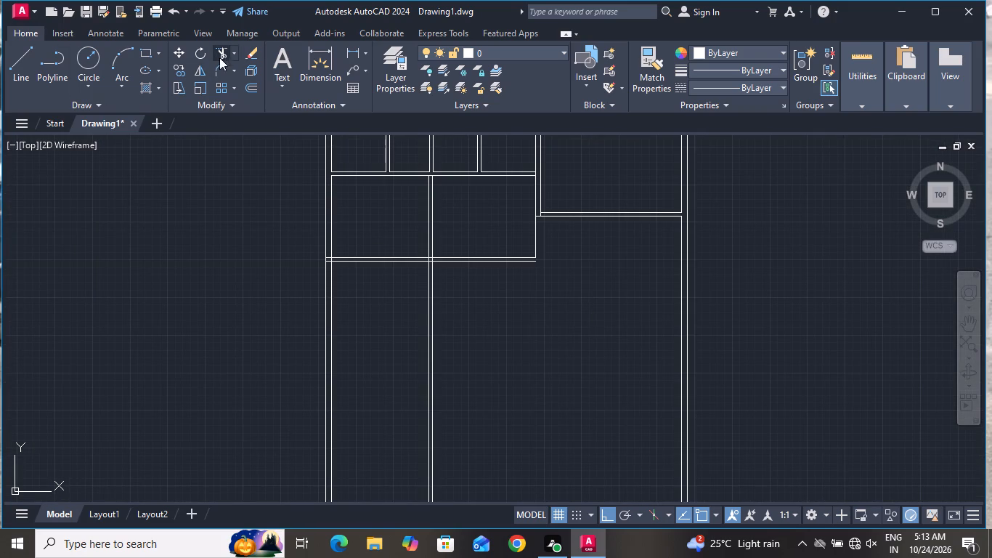
{"action": "left_click", "coordinate": [498, 383]}
{"action": "left_click", "coordinate": [415, 384]}
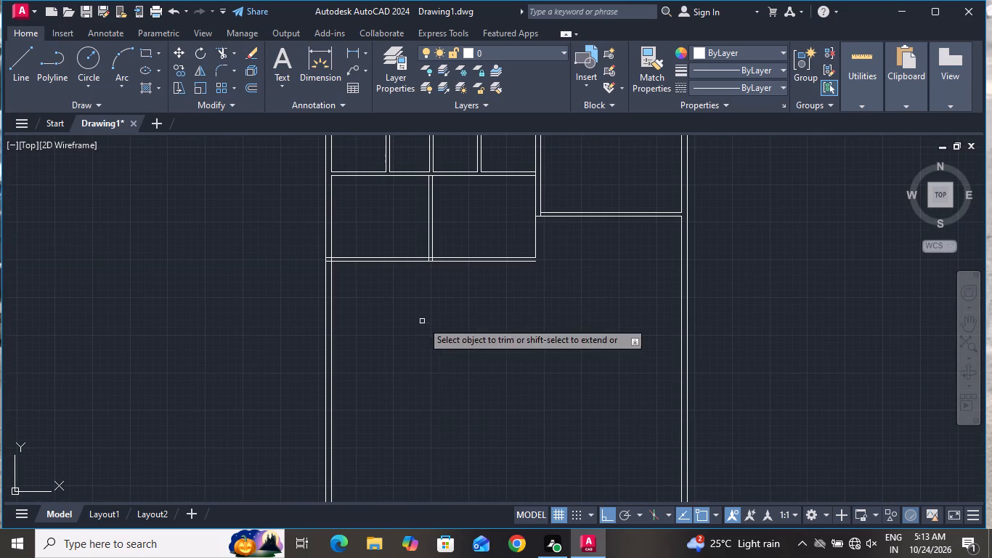
{"action": "scroll", "coordinate": [422, 321], "scroll_direction": "down", "scroll_amount": 1}
{"action": "right_click", "coordinate": [426, 333]}
{"action": "left_click", "coordinate": [484, 161]}
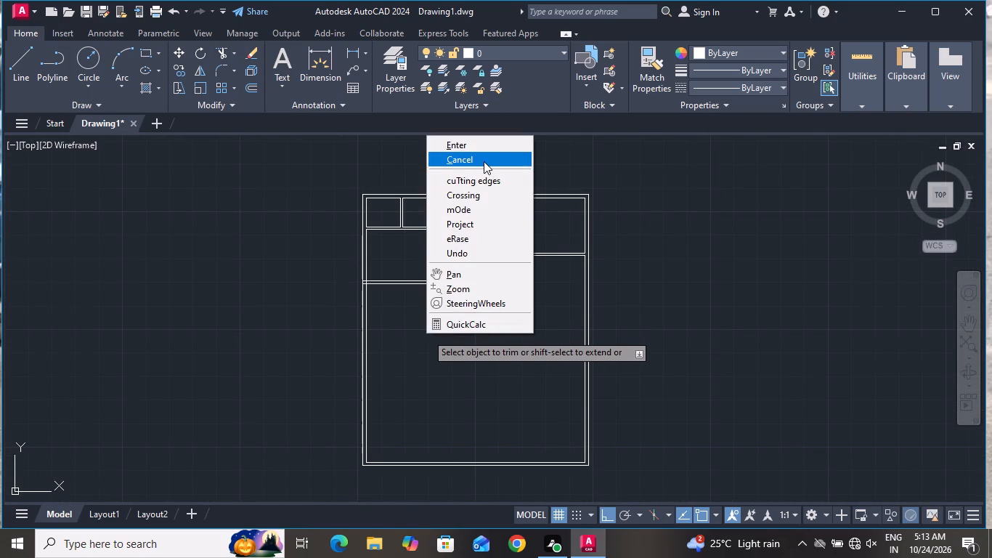
Trim the overlapping lines where the new vertical partition meets the horizontal partition.
{"action": "left_click", "coordinate": [224, 47]}
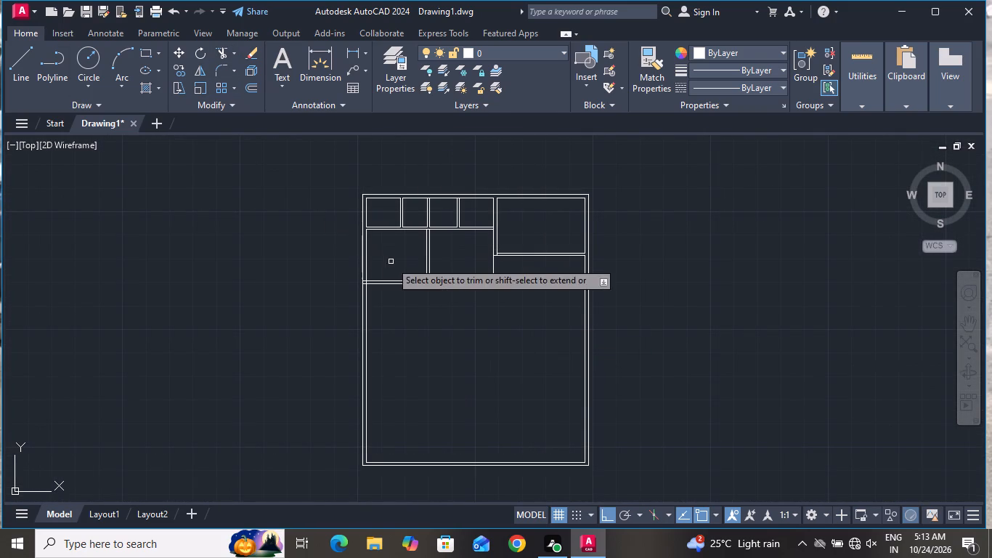
{"action": "scroll", "coordinate": [418, 283], "scroll_direction": "up", "scroll_amount": 7}
{"action": "left_click", "coordinate": [454, 259]}
{"action": "left_click", "coordinate": [453, 288]}
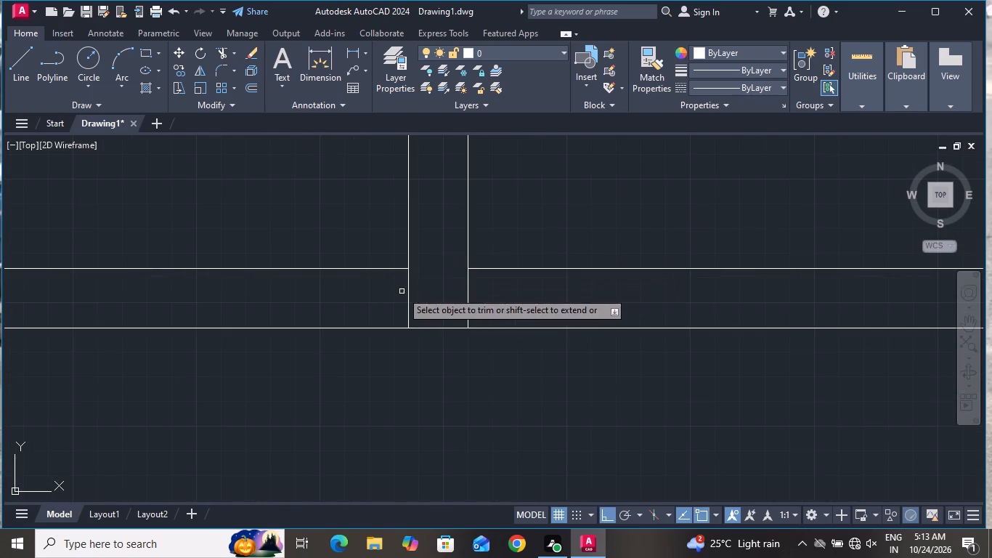
{"action": "left_click", "coordinate": [403, 291]}
{"action": "left_click", "coordinate": [431, 292]}
{"action": "left_click", "coordinate": [468, 294]}
{"action": "left_click", "coordinate": [520, 294]}
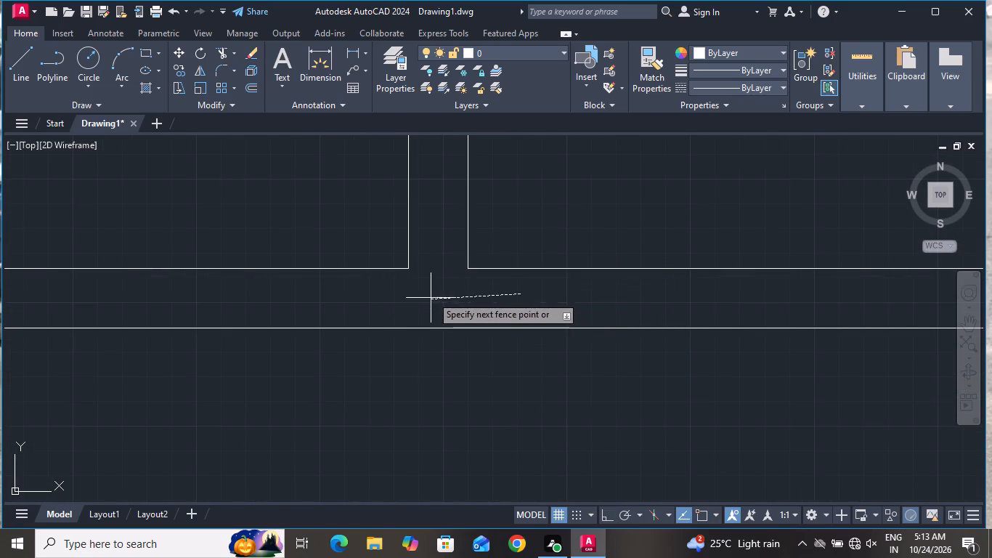
{"action": "left_click", "coordinate": [431, 294]}
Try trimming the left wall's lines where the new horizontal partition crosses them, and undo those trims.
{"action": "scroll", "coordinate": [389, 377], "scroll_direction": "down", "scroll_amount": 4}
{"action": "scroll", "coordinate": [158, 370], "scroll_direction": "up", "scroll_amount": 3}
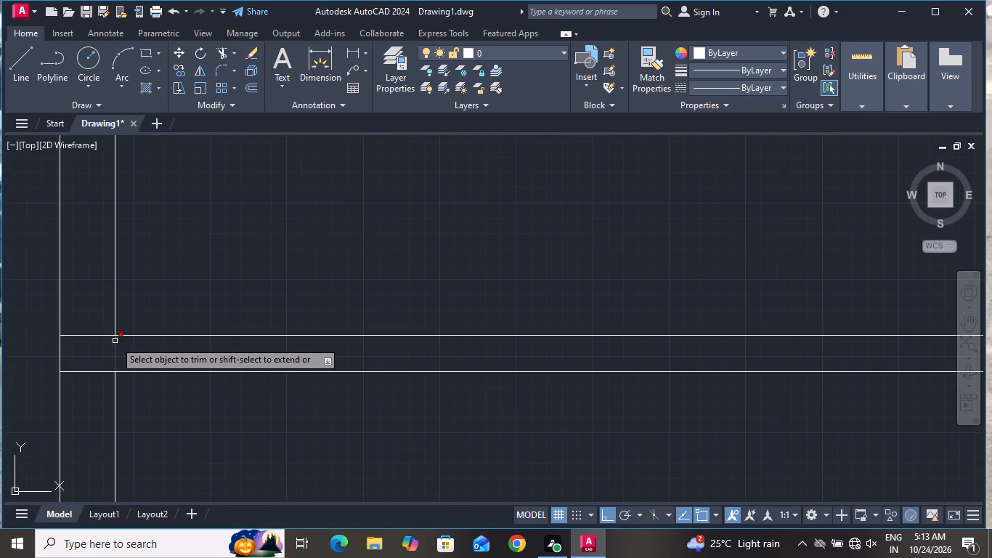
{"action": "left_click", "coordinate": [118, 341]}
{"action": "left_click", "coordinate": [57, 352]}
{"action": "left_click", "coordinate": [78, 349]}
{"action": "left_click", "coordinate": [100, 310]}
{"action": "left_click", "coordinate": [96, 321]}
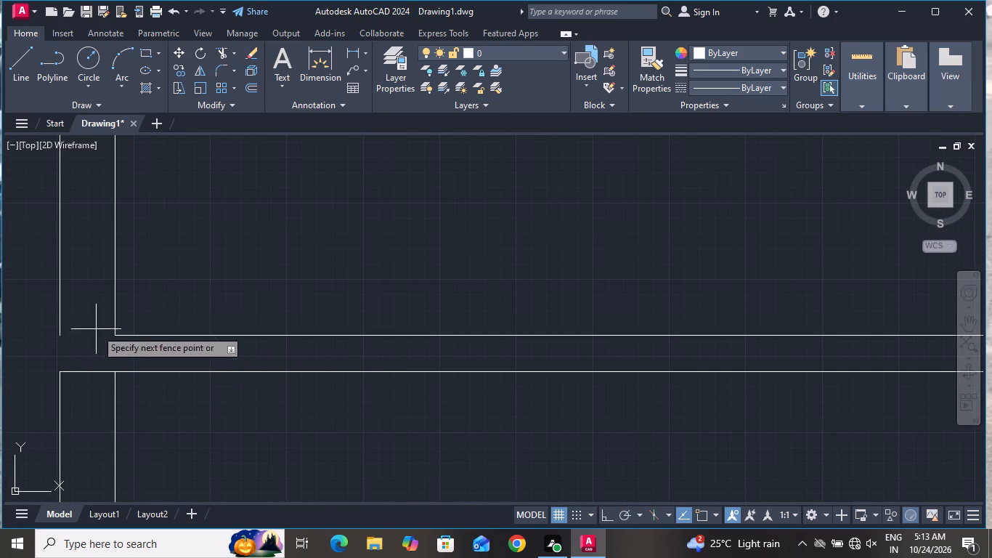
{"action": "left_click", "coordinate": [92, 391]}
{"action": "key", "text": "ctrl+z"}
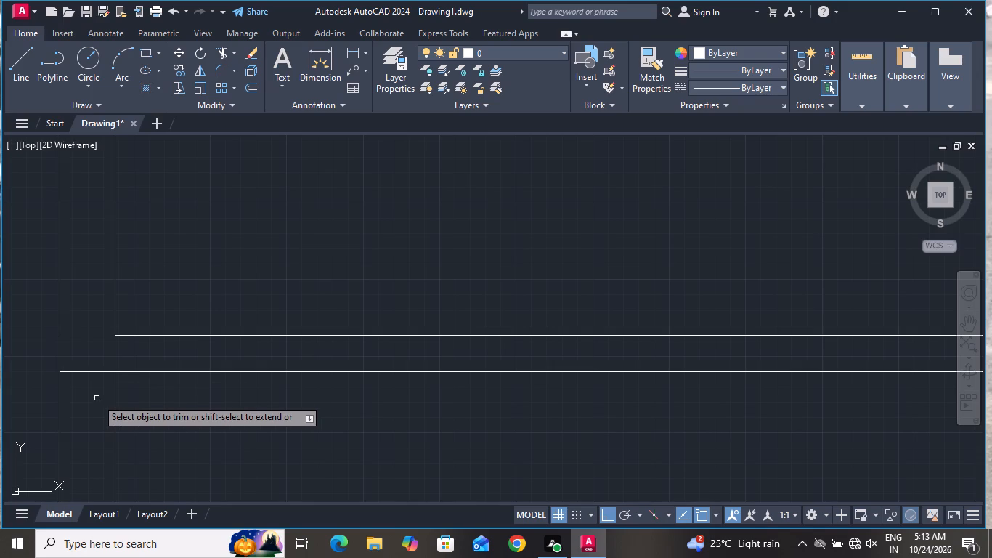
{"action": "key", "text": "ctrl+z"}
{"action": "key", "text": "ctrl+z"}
Trim the horizontal partition's two line ends inside the left wall and the wall's inner face between them, and finish trimming.
{"action": "scroll", "coordinate": [327, 237], "scroll_direction": "down", "scroll_amount": 3}
{"action": "scroll", "coordinate": [376, 281], "scroll_direction": "down", "scroll_amount": 2}
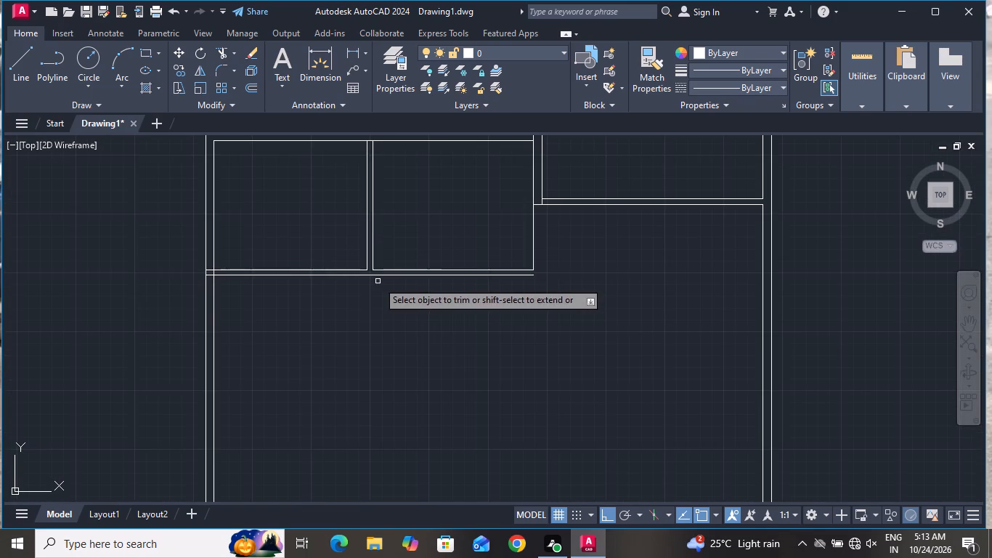
{"action": "scroll", "coordinate": [201, 288], "scroll_direction": "up", "scroll_amount": 4}
{"action": "scroll", "coordinate": [247, 159], "scroll_direction": "up", "scroll_amount": 2}
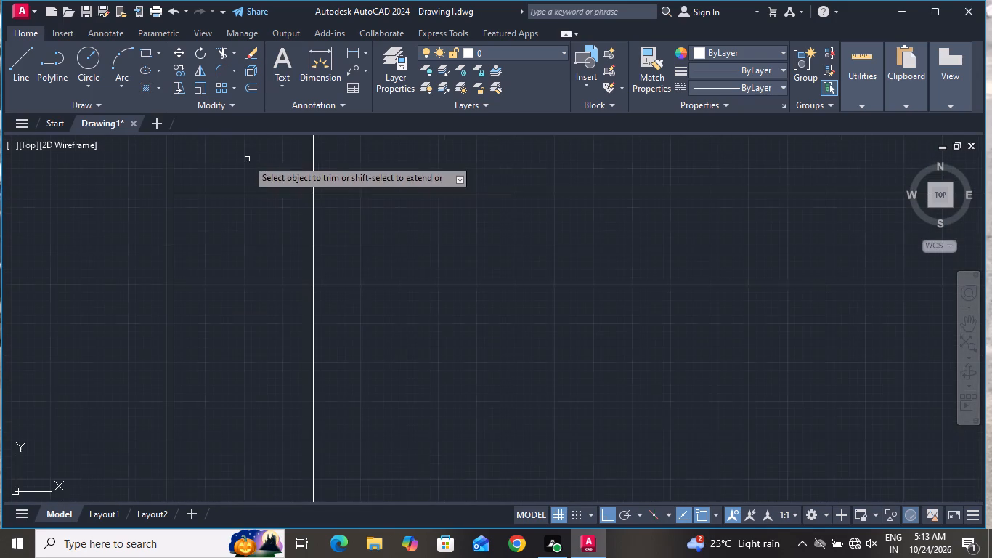
{"action": "left_click", "coordinate": [247, 158]}
{"action": "left_click", "coordinate": [251, 319]}
{"action": "left_click", "coordinate": [259, 228]}
{"action": "left_click", "coordinate": [509, 270]}
{"action": "scroll", "coordinate": [438, 274], "scroll_direction": "down", "scroll_amount": 3}
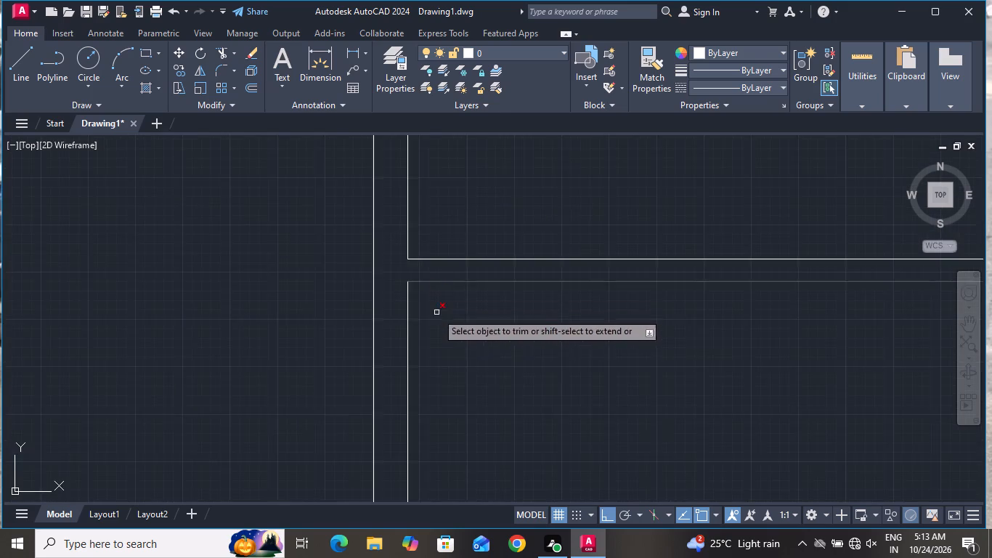
{"action": "scroll", "coordinate": [522, 319], "scroll_direction": "down", "scroll_amount": 2}
{"action": "scroll", "coordinate": [606, 349], "scroll_direction": "down", "scroll_amount": 2}
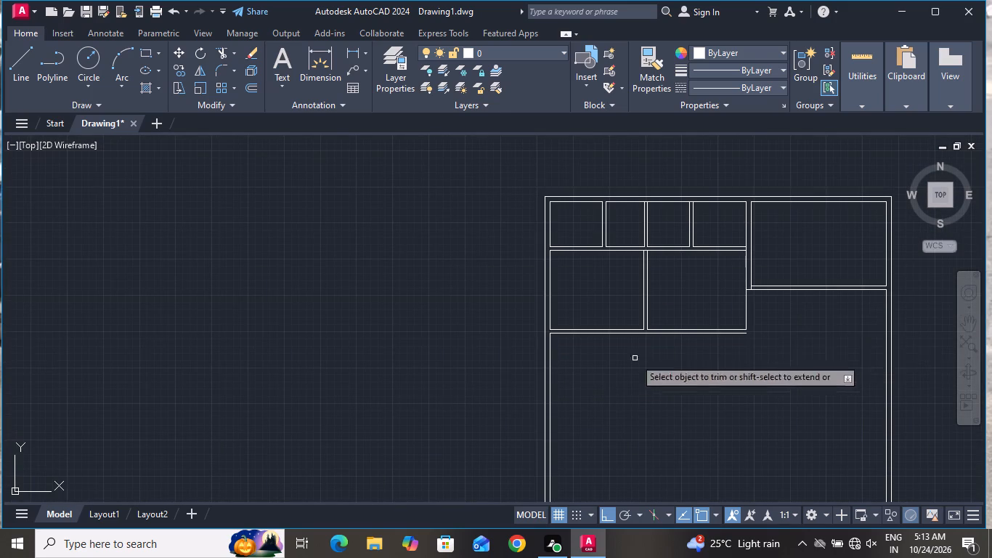
{"action": "scroll", "coordinate": [719, 291], "scroll_direction": "up", "scroll_amount": 1}
{"action": "right_click", "coordinate": [804, 329]}
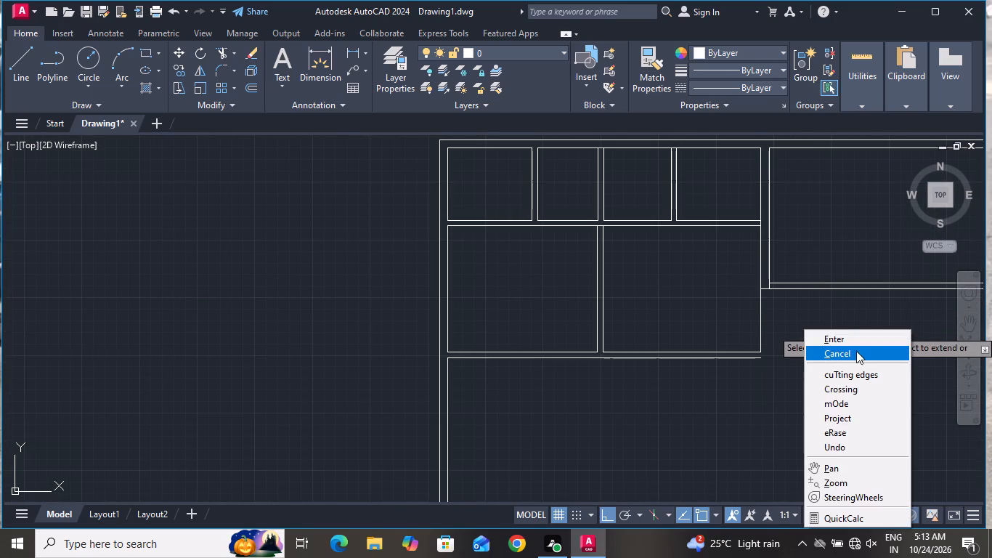
{"action": "left_click", "coordinate": [857, 357]}
Draw a line about 8'-7" straight down from the large room's lower partition, continuing the 9" wall's right face.
{"action": "left_click", "coordinate": [13, 53]}
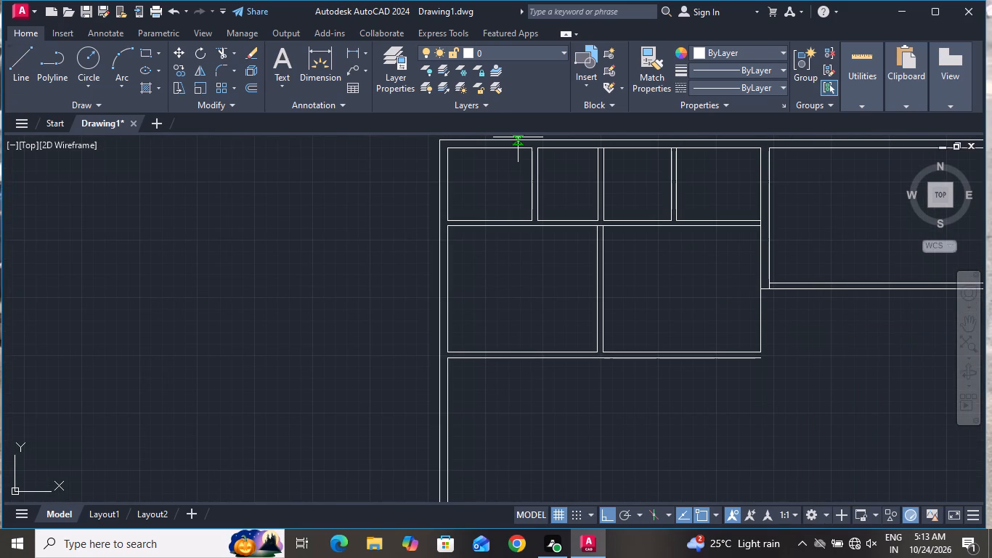
{"action": "scroll", "coordinate": [779, 302], "scroll_direction": "up", "scroll_amount": 3}
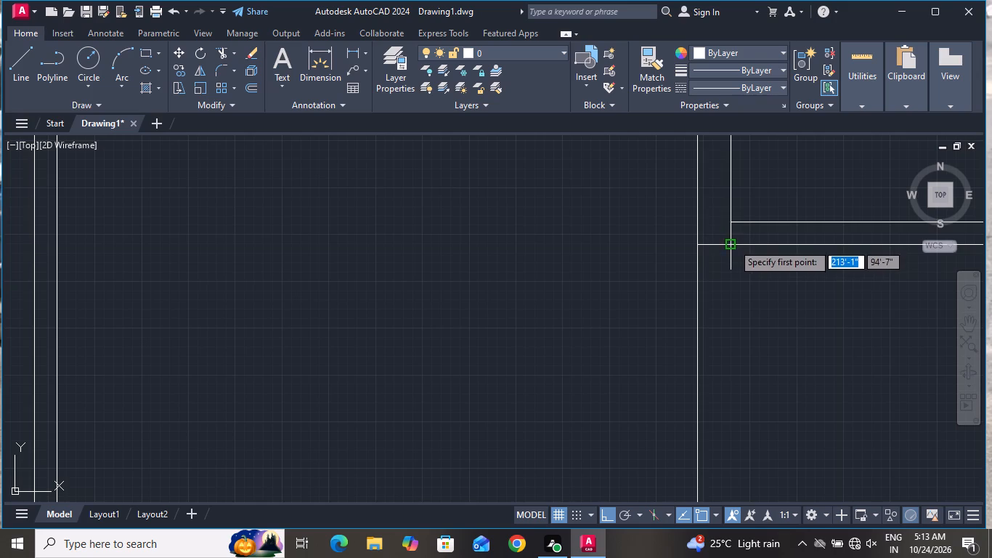
{"action": "left_click", "coordinate": [733, 243]}
{"action": "scroll", "coordinate": [737, 272], "scroll_direction": "down", "scroll_amount": 3}
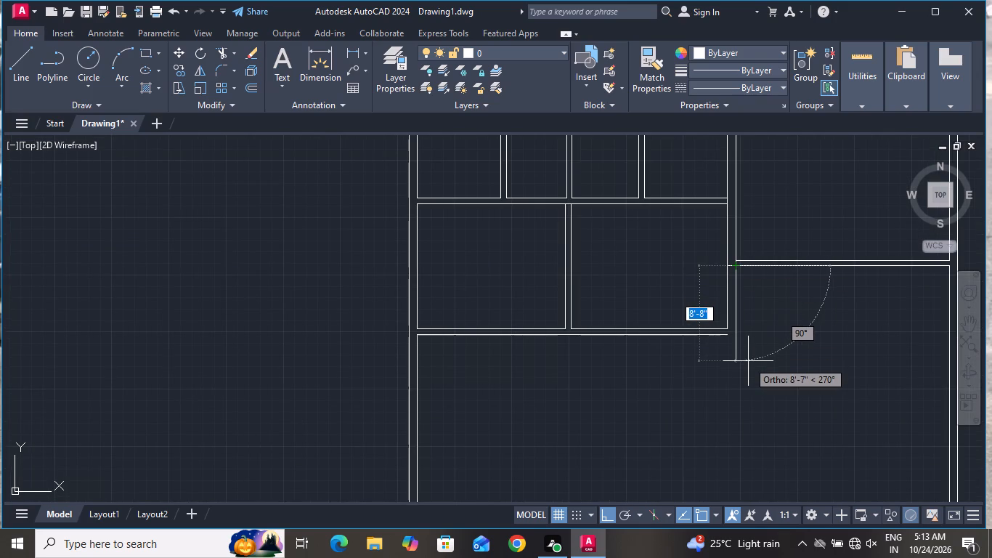
{"action": "left_click", "coordinate": [748, 361]}
{"action": "right_click", "coordinate": [748, 361]}
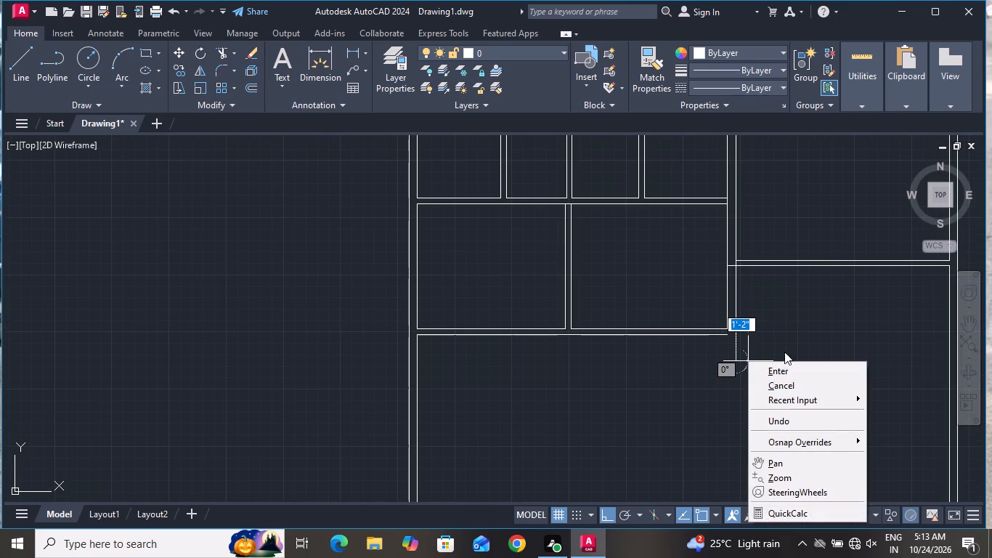
{"action": "left_click", "coordinate": [791, 383]}
Extend the lower line of the horizontal partition to the new vertical line, and finish extending.
{"action": "type", "text": "ex"}
{"action": "key", "text": "space"}
{"action": "key", "text": "space"}
{"action": "scroll", "coordinate": [712, 326], "scroll_direction": "up", "scroll_amount": 2}
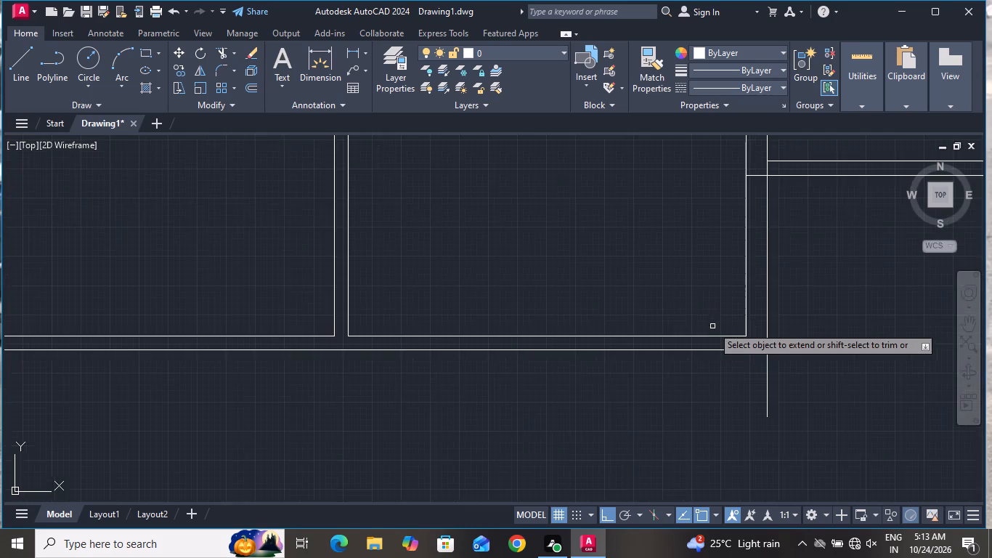
{"action": "scroll", "coordinate": [712, 326], "scroll_direction": "up", "scroll_amount": 1}
{"action": "left_click", "coordinate": [756, 366]}
{"action": "right_click", "coordinate": [834, 343]}
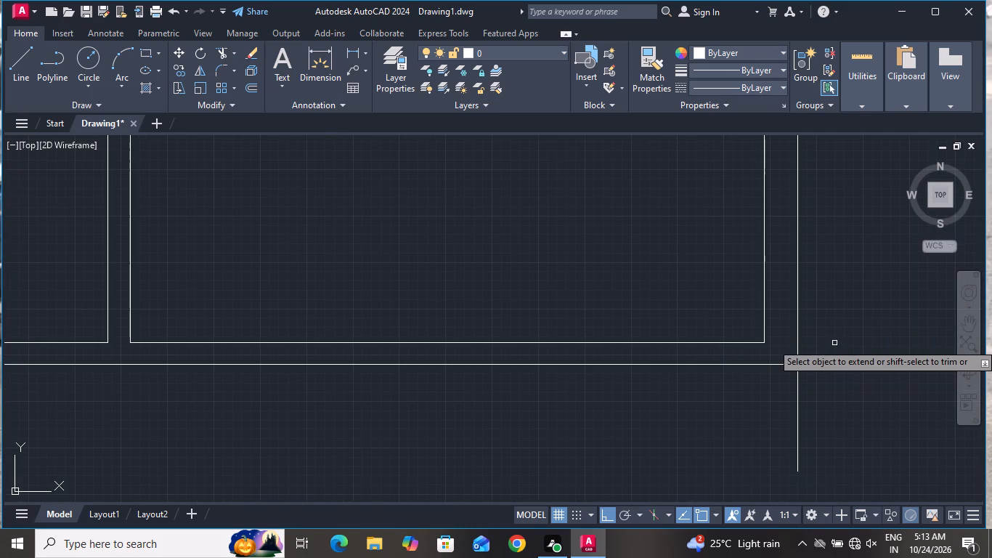
{"action": "left_click", "coordinate": [870, 376]}
{"action": "left_click", "coordinate": [868, 371]}
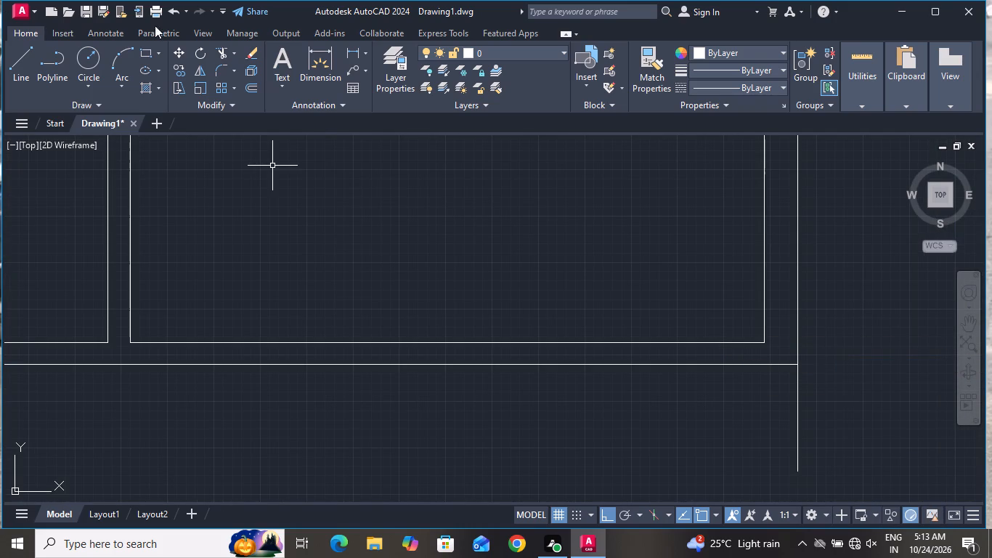
Trim the new vertical line's excess below the horizontal partition to close the corner, and finish trimming.
{"action": "left_click", "coordinate": [216, 49]}
{"action": "left_click", "coordinate": [766, 426]}
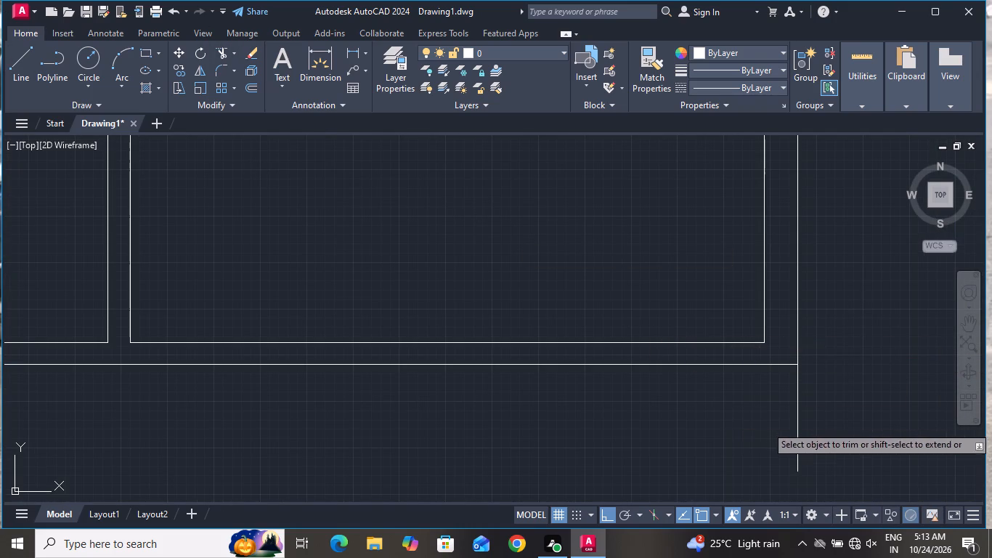
{"action": "left_click", "coordinate": [816, 349]}
{"action": "right_click", "coordinate": [583, 432]}
{"action": "left_click", "coordinate": [635, 255]}
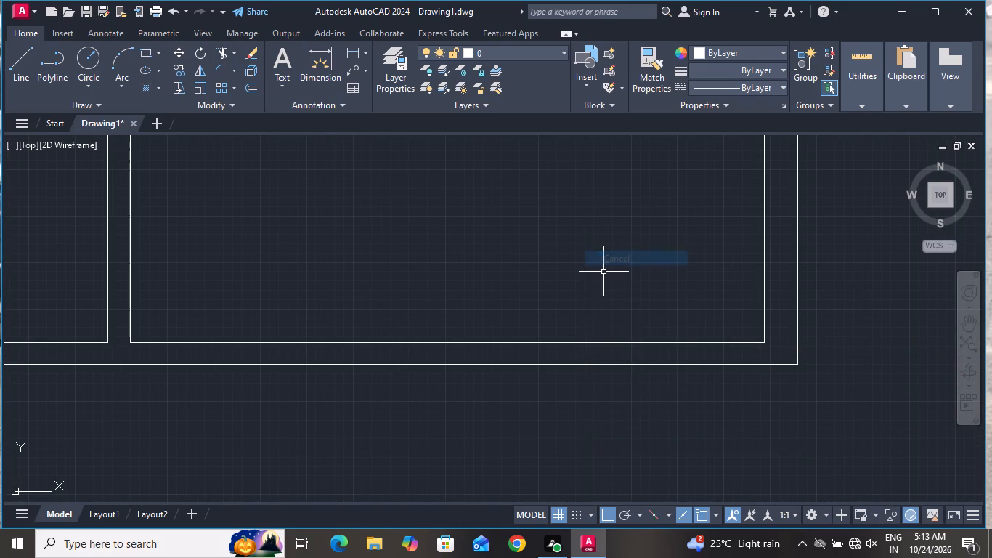
Start the Offset command.
{"action": "scroll", "coordinate": [601, 288], "scroll_direction": "down", "scroll_amount": 4}
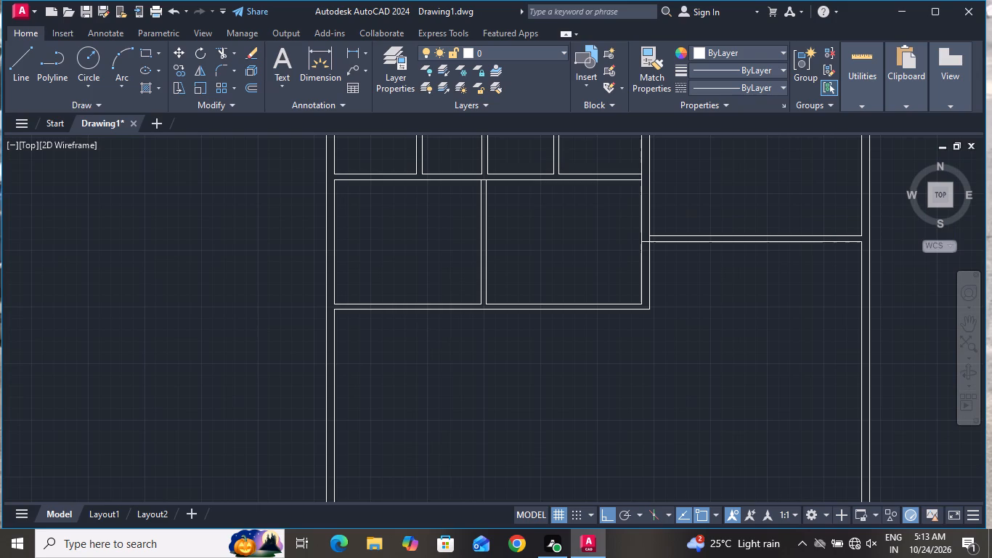
{"action": "key", "text": "o"}
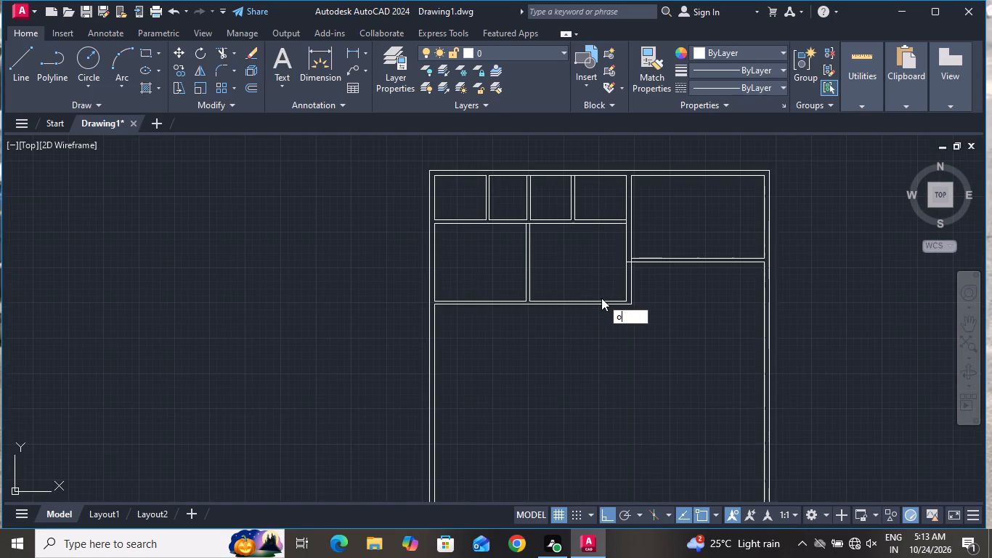
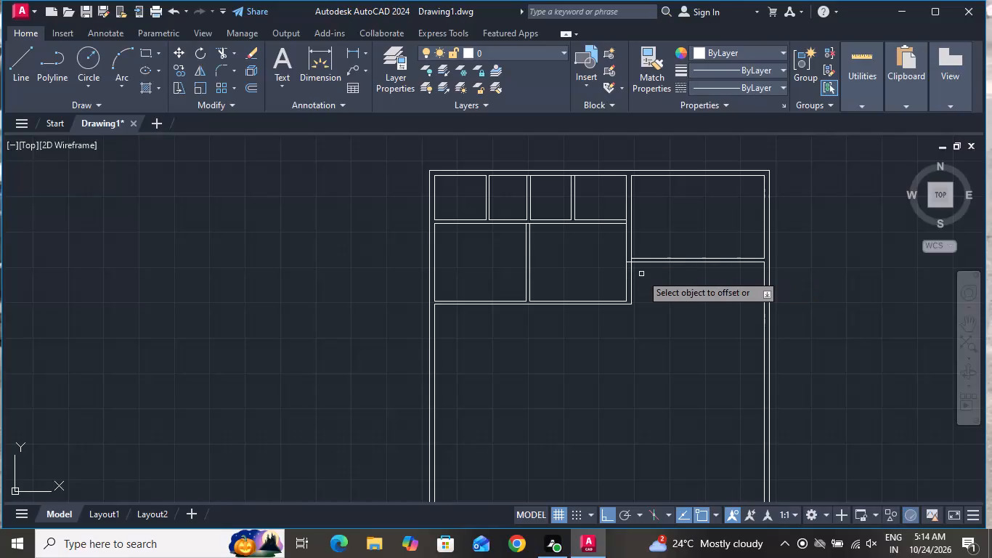
Offset the lower face line of the wall beneath the two middle rooms 5'3" downward.
{"action": "scroll", "coordinate": [454, 314], "scroll_direction": "up", "scroll_amount": 1}
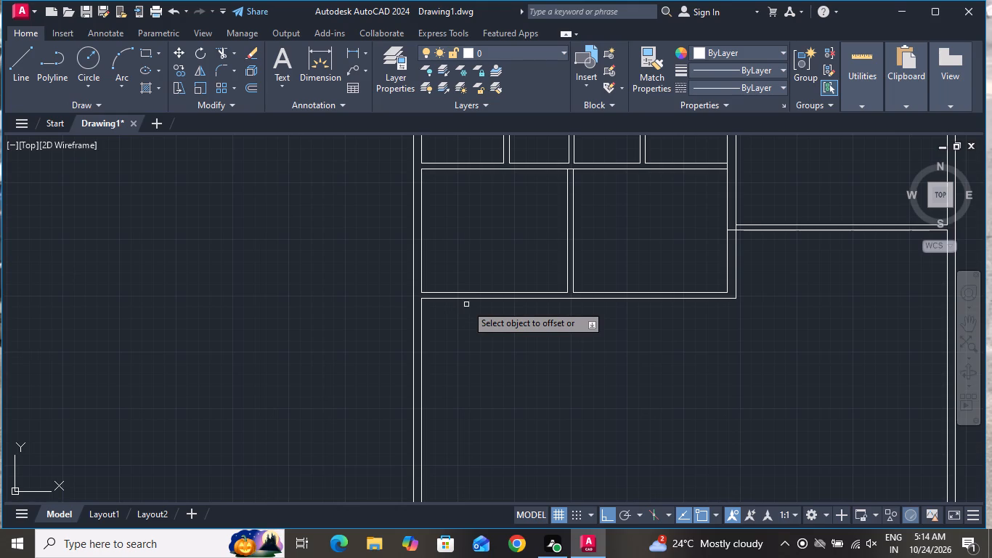
{"action": "left_click", "coordinate": [473, 299]}
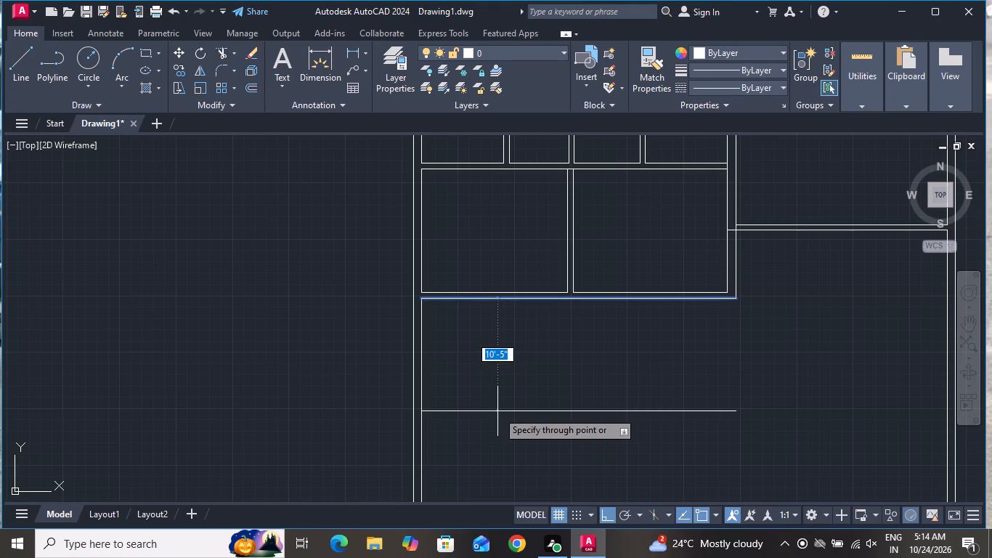
{"action": "type", "text": "5'3"}
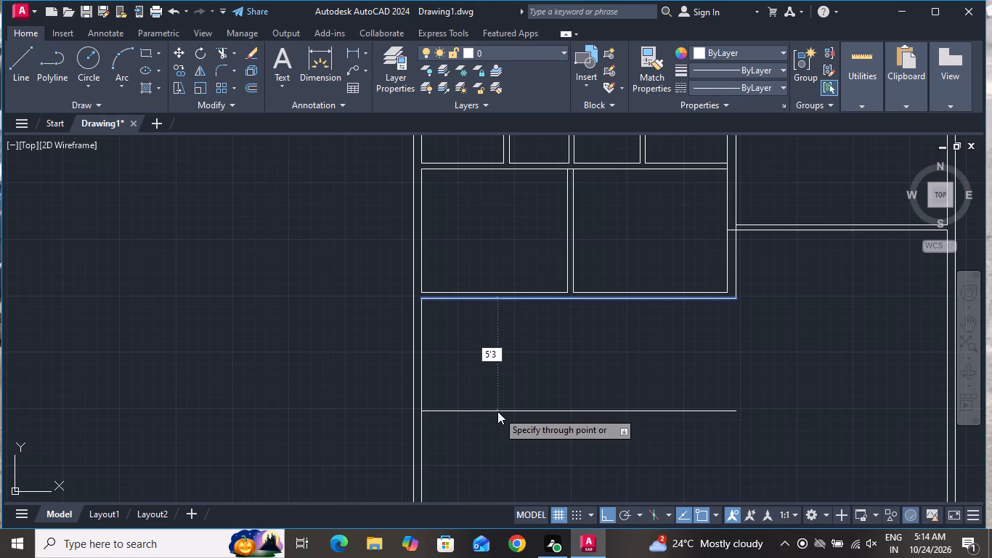
{"action": "key", "text": "shift+quotedbl"}
{"action": "key", "text": "Return"}
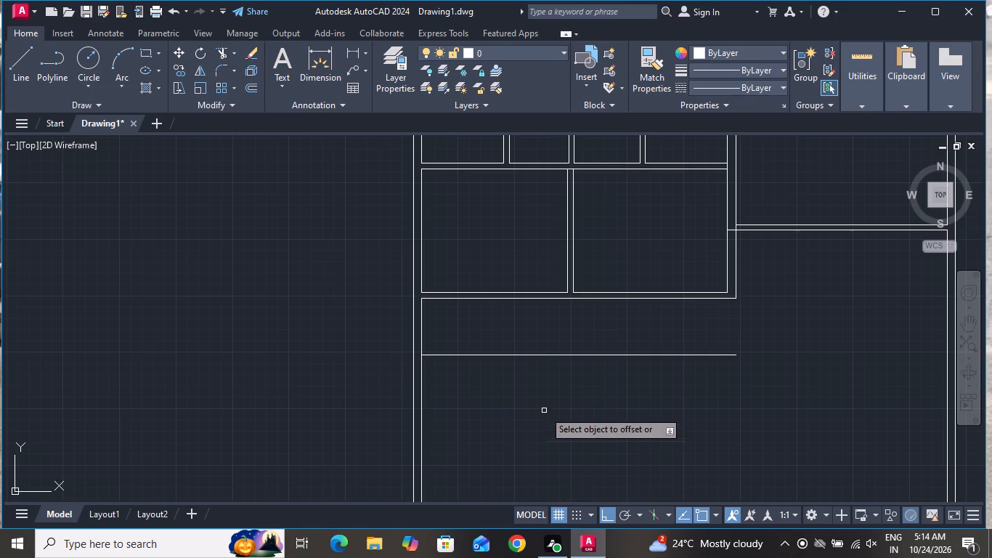
Offset the new horizontal line 6" downward to form the partition's second face.
{"action": "left_click", "coordinate": [545, 355]}
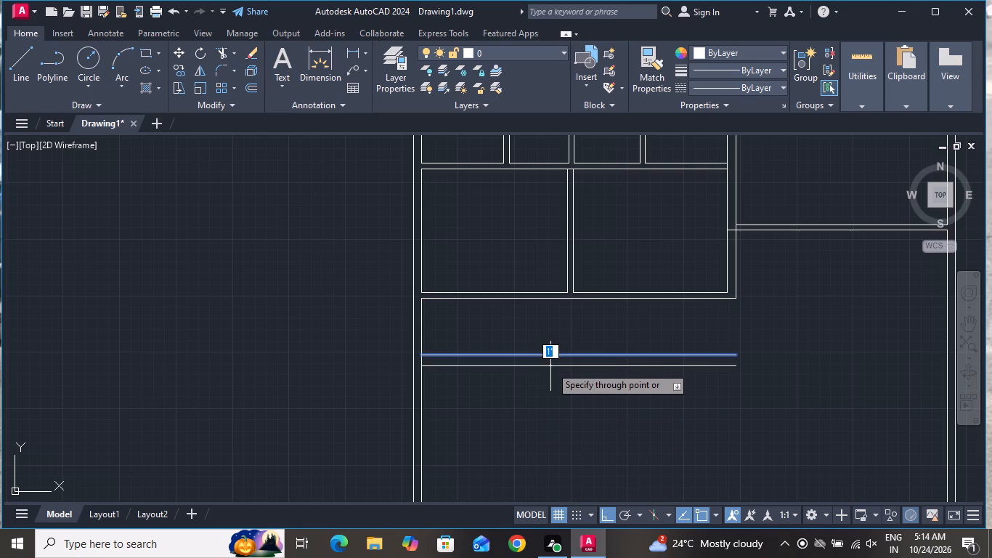
{"action": "key", "text": "6"}
{"action": "key", "text": "apostrophe"}
{"action": "key", "text": "BackSpace"}
{"action": "key", "text": "shift+quotedbl"}
{"action": "key", "text": "Return"}
Offset the inner face of the left outer wall 8' to the right.
{"action": "scroll", "coordinate": [528, 336], "scroll_direction": "up", "scroll_amount": 1}
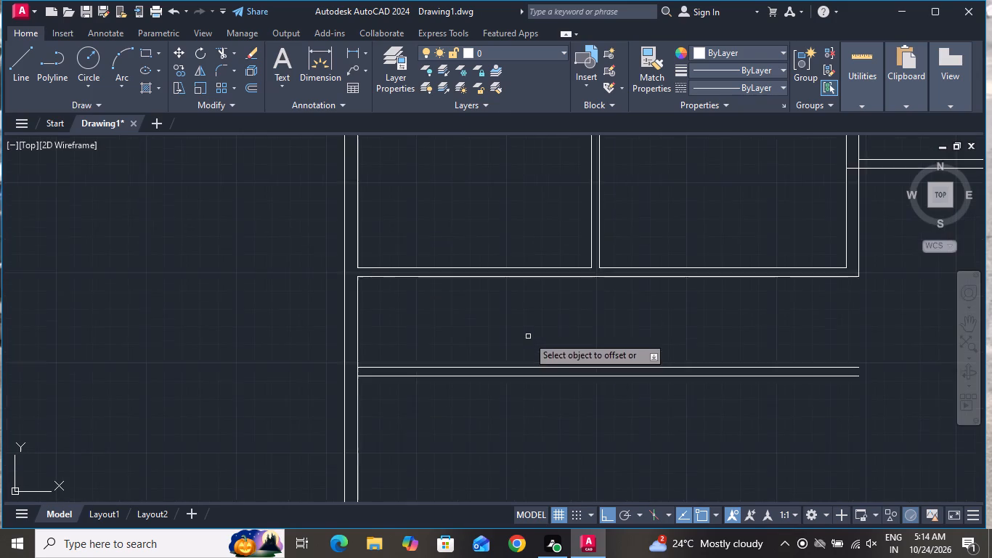
{"action": "scroll", "coordinate": [528, 336], "scroll_direction": "up", "scroll_amount": 1}
{"action": "left_click", "coordinate": [261, 296]}
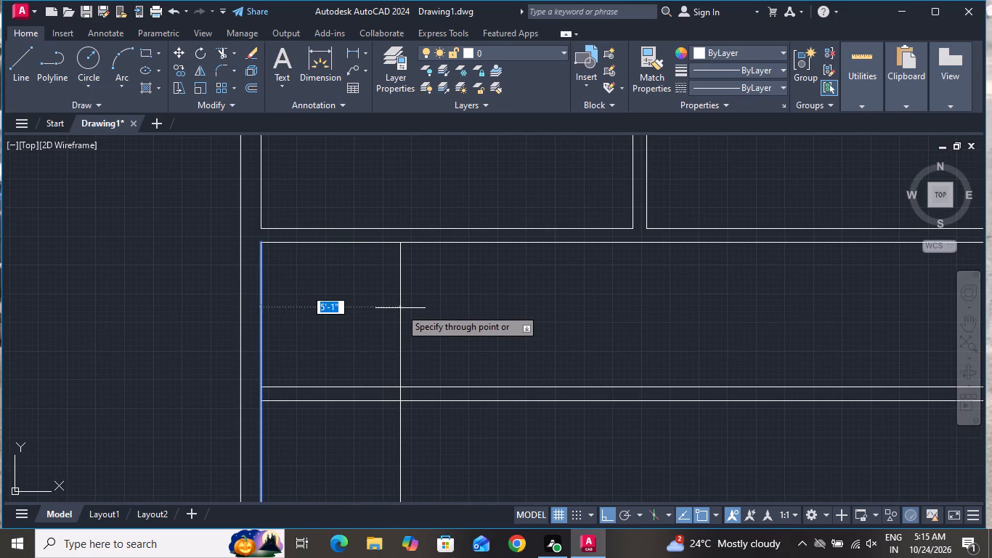
{"action": "type", "text": "8'"}
{"action": "key", "text": "Return"}
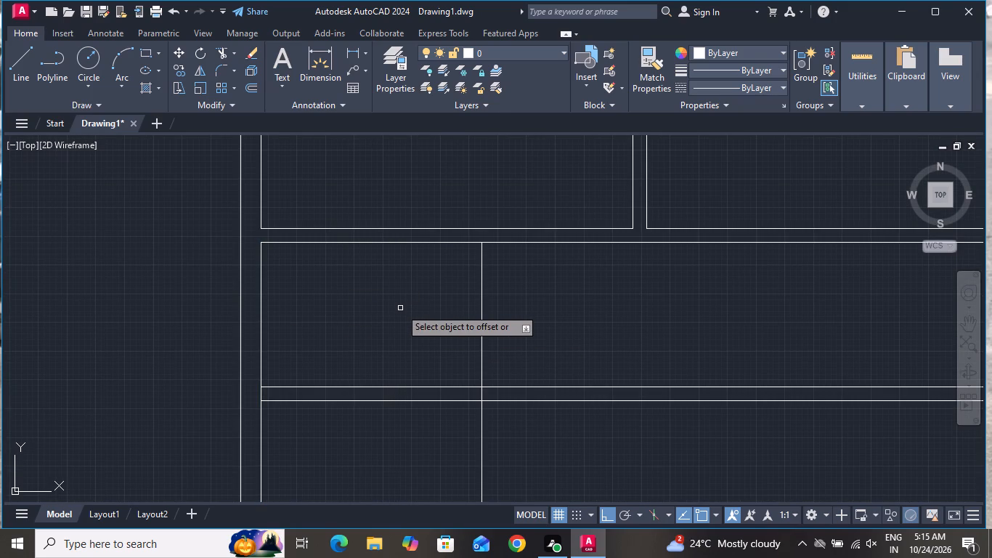
Offset the new vertical line 6" to the right to form the partition's second face, and finish offsetting.
{"action": "left_click", "coordinate": [482, 339]}
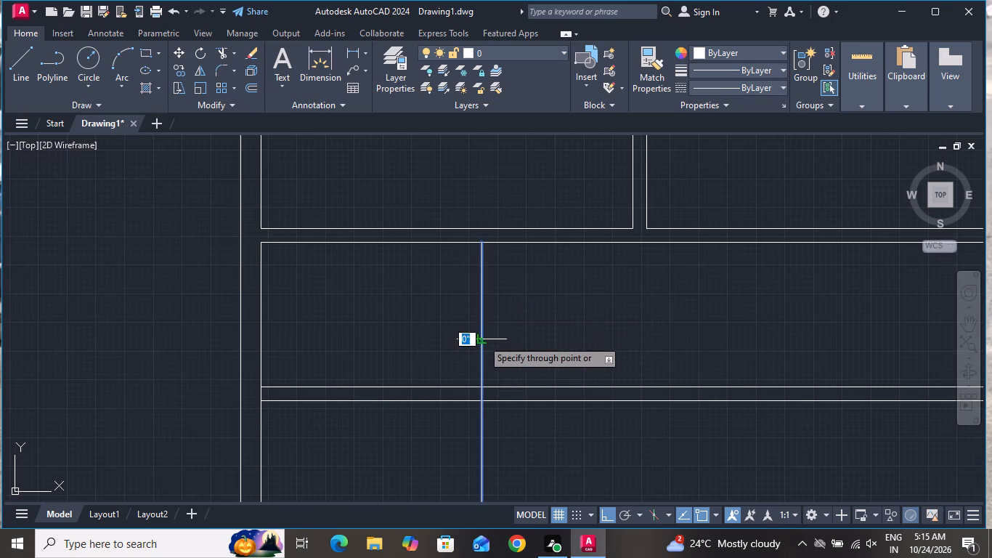
{"action": "key", "text": "6"}
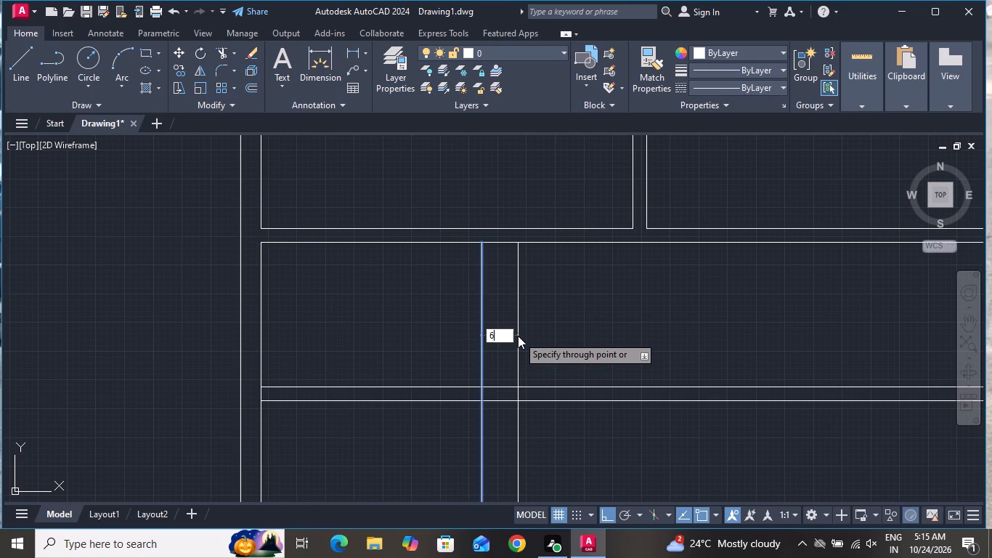
{"action": "key", "text": "shift+quotedbl"}
{"action": "key", "text": "Return"}
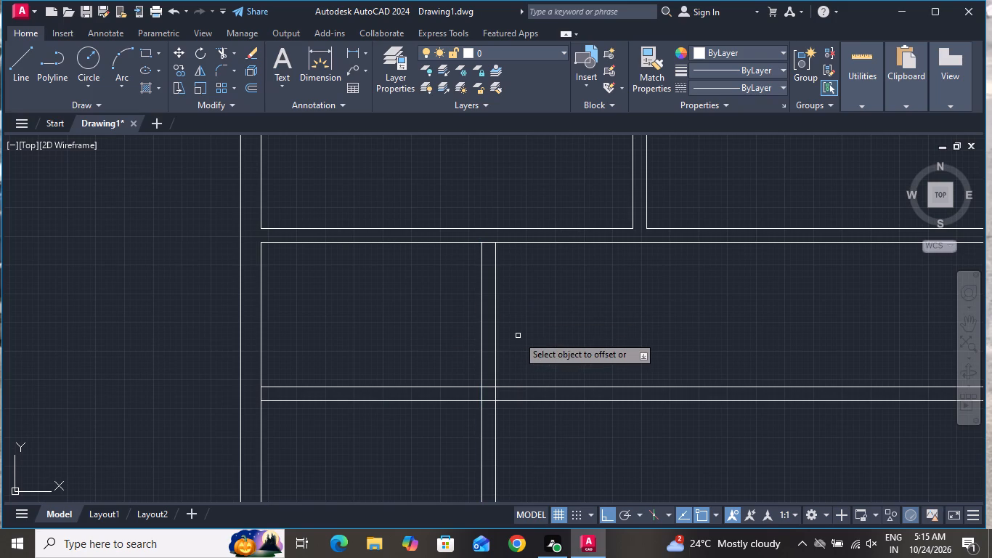
{"action": "scroll", "coordinate": [518, 336], "scroll_direction": "down", "scroll_amount": 1}
{"action": "right_click", "coordinate": [518, 336]}
{"action": "left_click", "coordinate": [550, 350]}
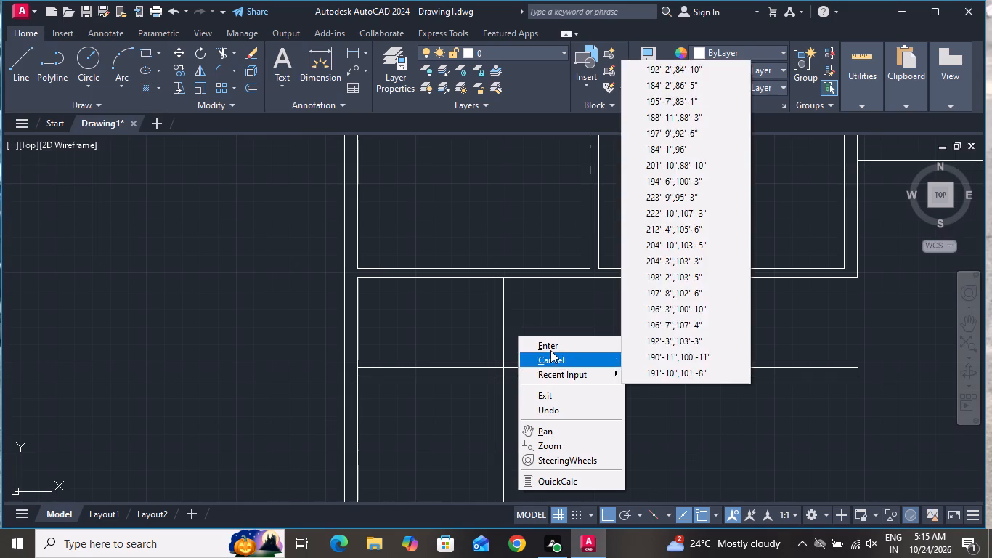
Trim the new horizontal partition right of the vertical one, and the vertical partition below the horizontal one.
{"action": "left_click", "coordinate": [224, 59]}
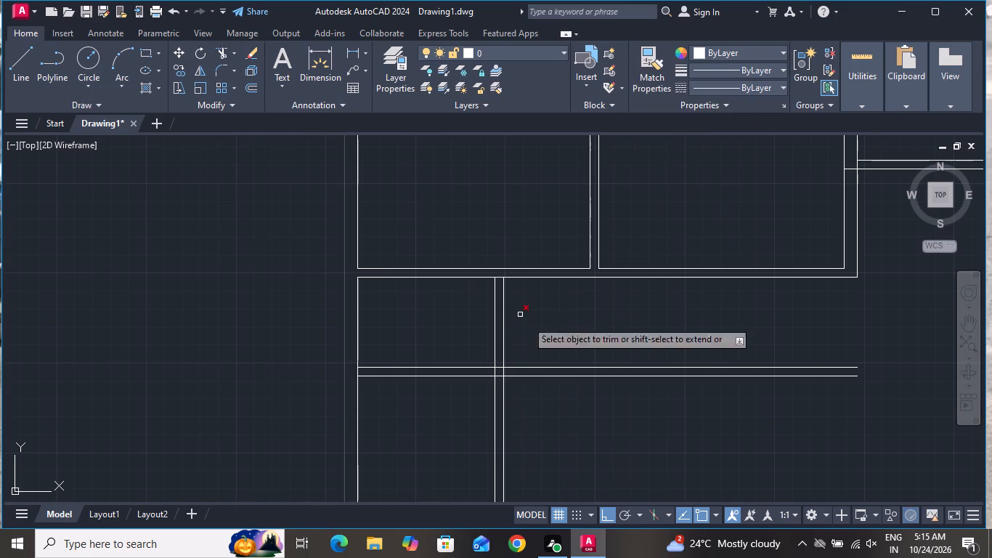
{"action": "left_click", "coordinate": [609, 351]}
{"action": "left_click", "coordinate": [607, 421]}
{"action": "left_click", "coordinate": [509, 410]}
{"action": "left_click", "coordinate": [468, 417]}
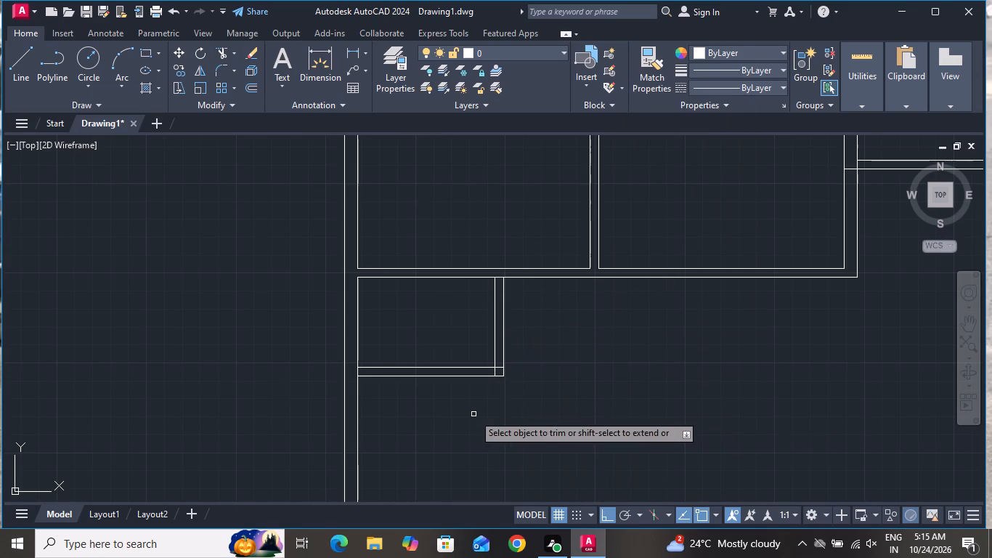
Trim the overlapping inner line ends at the small room's lower-right corner, and finish trimming.
{"action": "scroll", "coordinate": [529, 398], "scroll_direction": "down", "scroll_amount": 1}
{"action": "scroll", "coordinate": [511, 387], "scroll_direction": "up", "scroll_amount": 4}
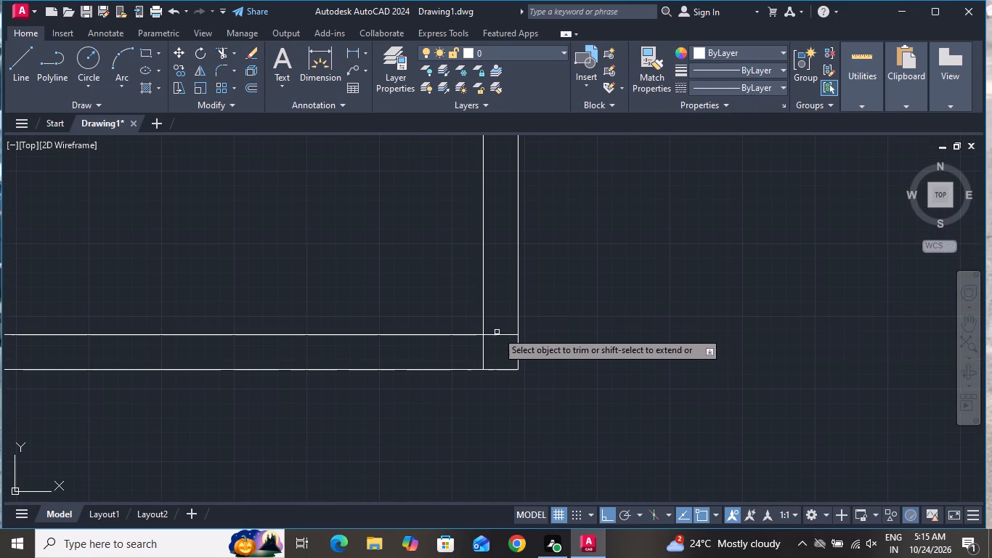
{"action": "left_click", "coordinate": [497, 322]}
{"action": "left_click", "coordinate": [503, 342]}
{"action": "left_click", "coordinate": [495, 350]}
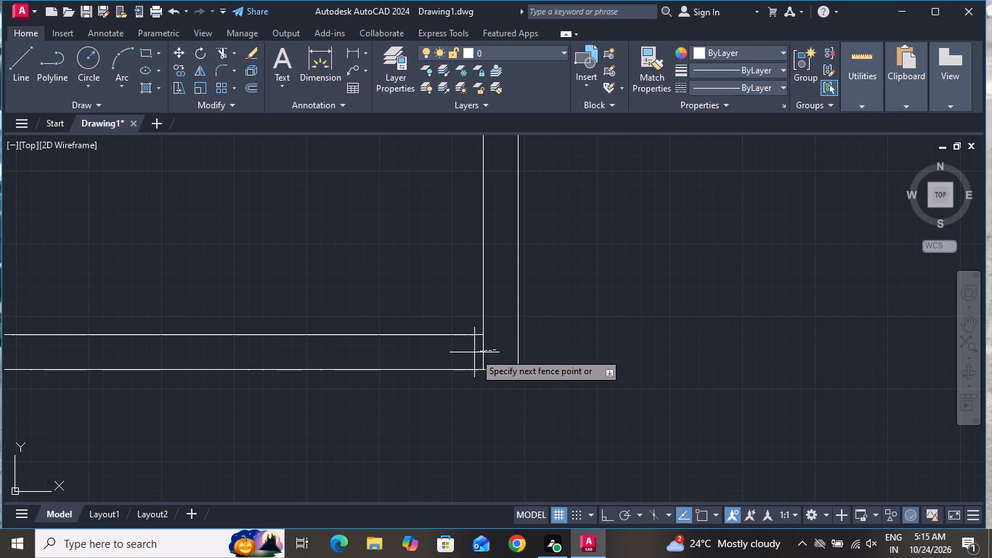
{"action": "left_click", "coordinate": [432, 353]}
{"action": "scroll", "coordinate": [641, 378], "scroll_direction": "down", "scroll_amount": 2}
{"action": "right_click", "coordinate": [641, 378]}
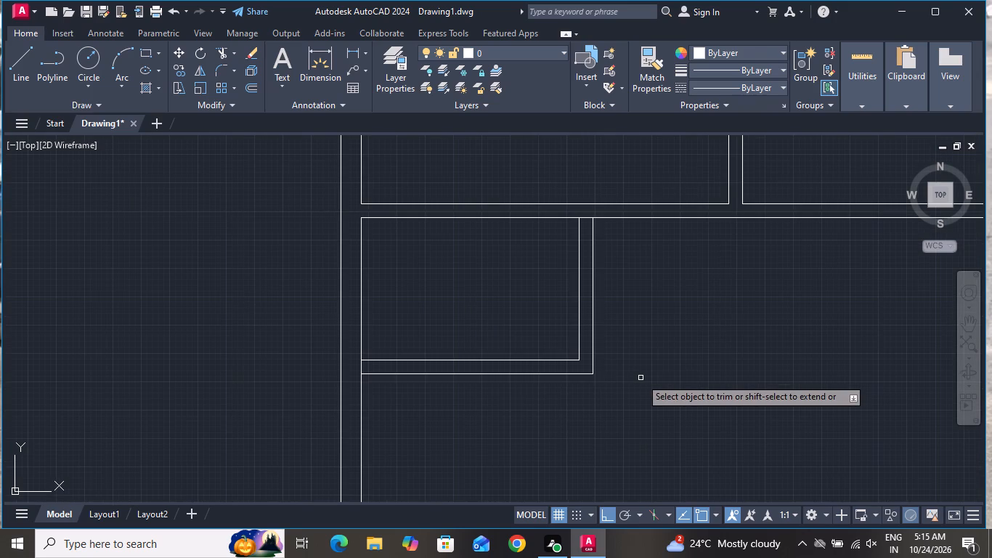
{"action": "left_click", "coordinate": [709, 191]}
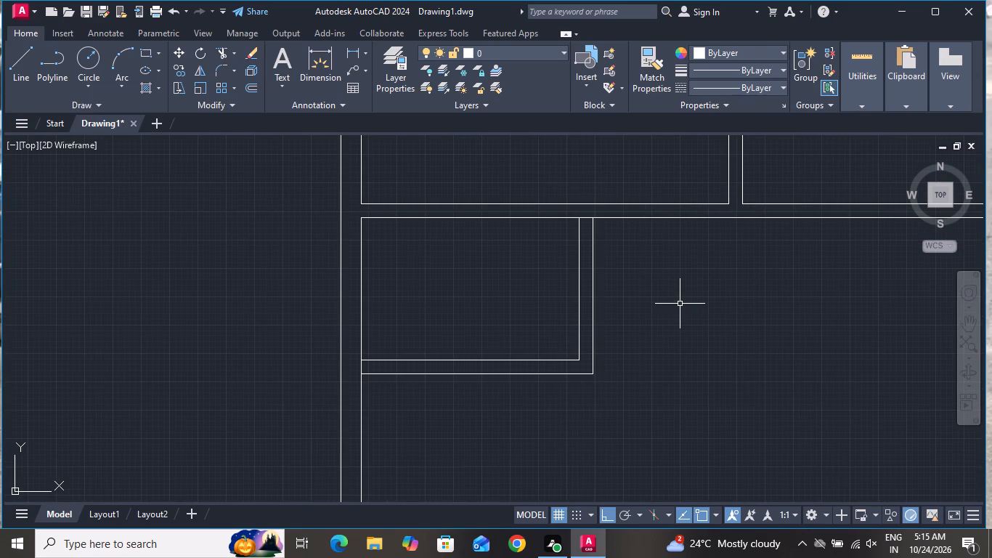
Using Offset with the Through option, offset the small room's outer lower partition line 10'8" downward.
{"action": "type", "text": "o t"}
{"action": "key", "text": "space"}
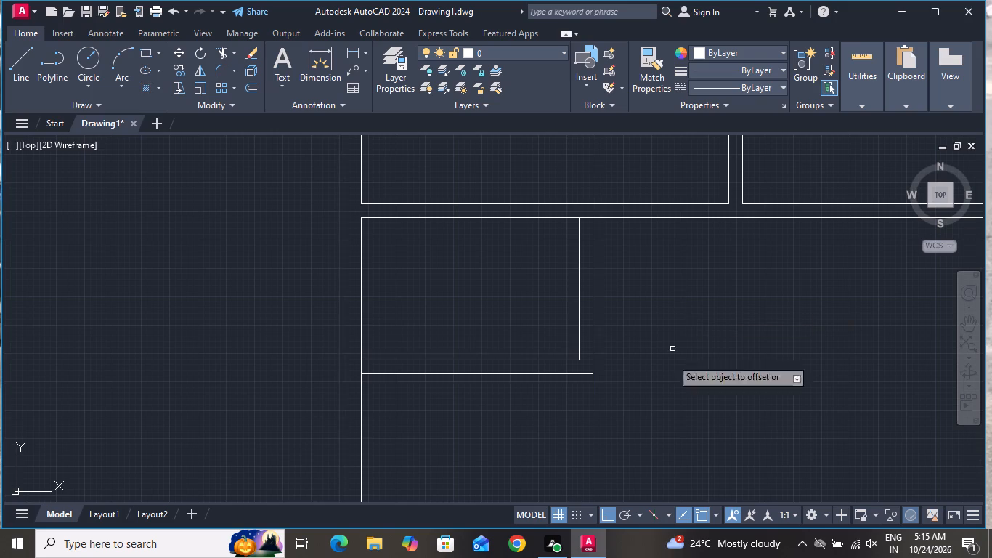
{"action": "scroll", "coordinate": [675, 478], "scroll_direction": "down", "scroll_amount": 3}
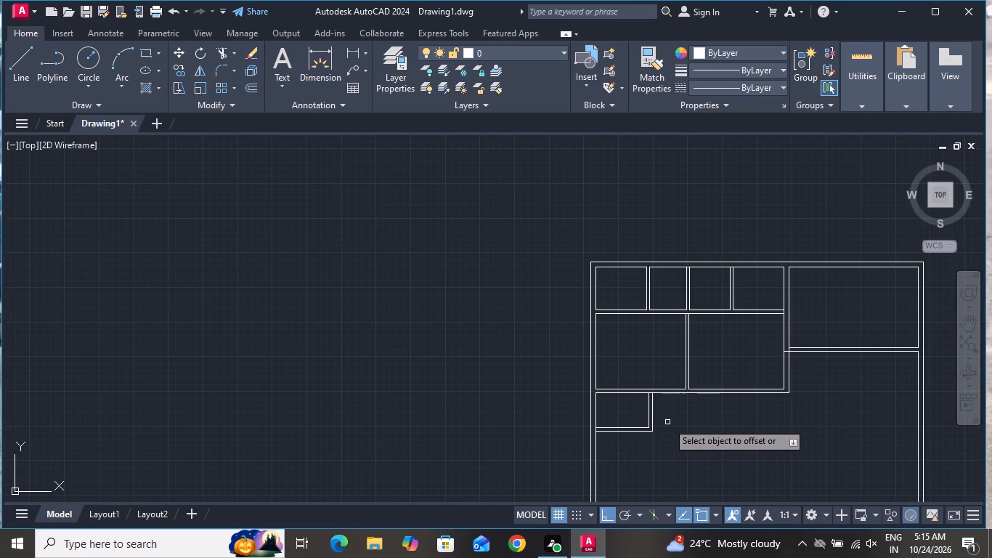
{"action": "scroll", "coordinate": [727, 413], "scroll_direction": "down", "scroll_amount": 1}
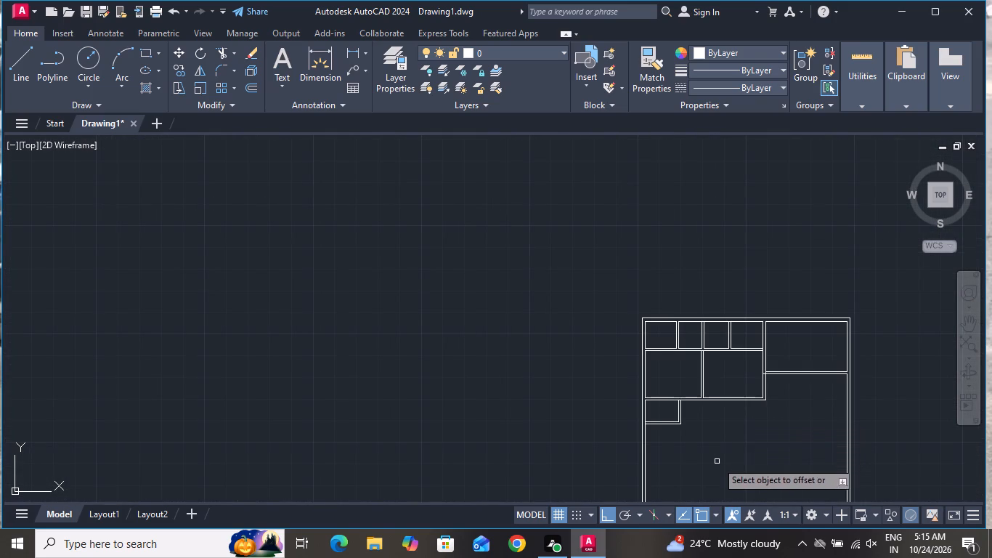
{"action": "scroll", "coordinate": [691, 435], "scroll_direction": "down", "scroll_amount": 1}
{"action": "scroll", "coordinate": [660, 453], "scroll_direction": "up", "scroll_amount": 3}
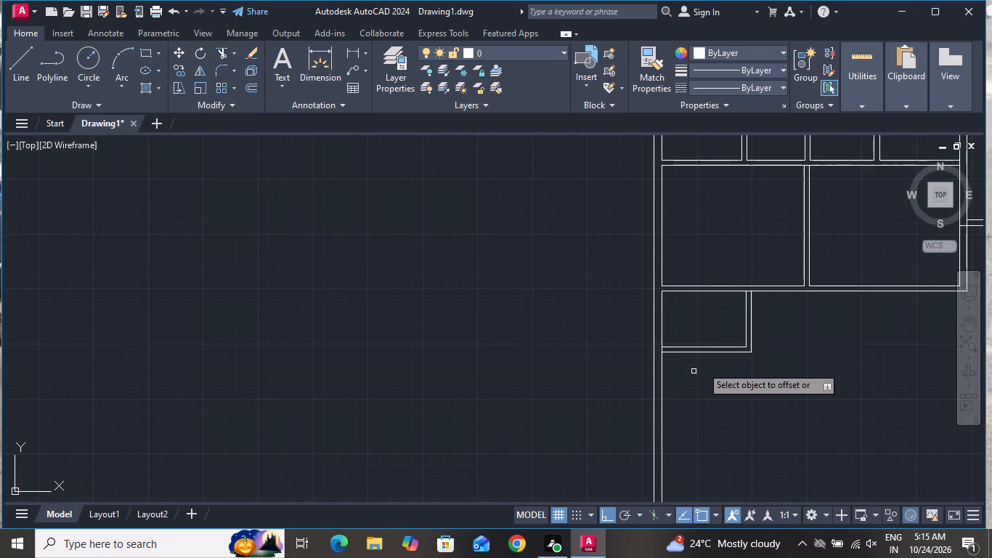
{"action": "left_click", "coordinate": [715, 354]}
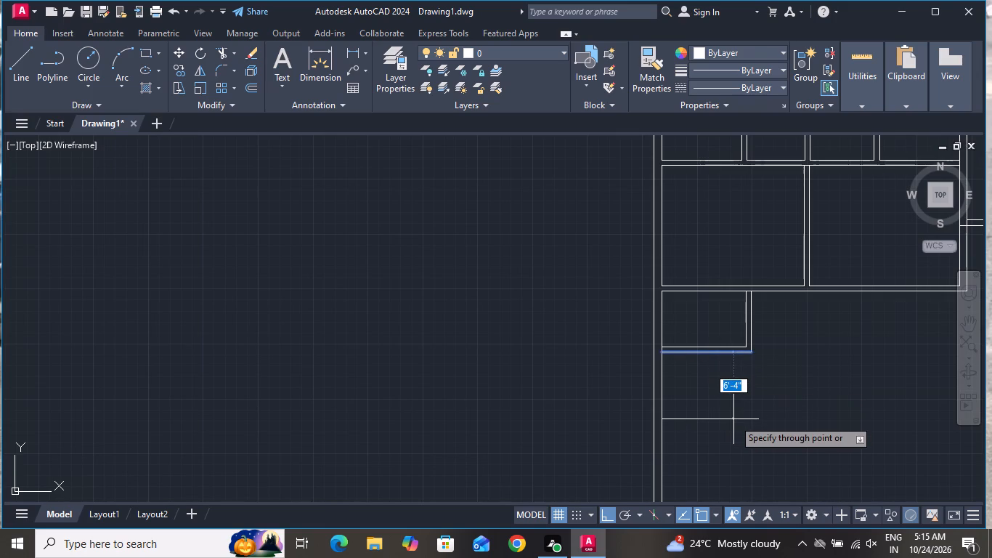
{"action": "key", "text": "1"}
{"action": "type", "text": "0'"}
{"action": "key", "text": "9"}
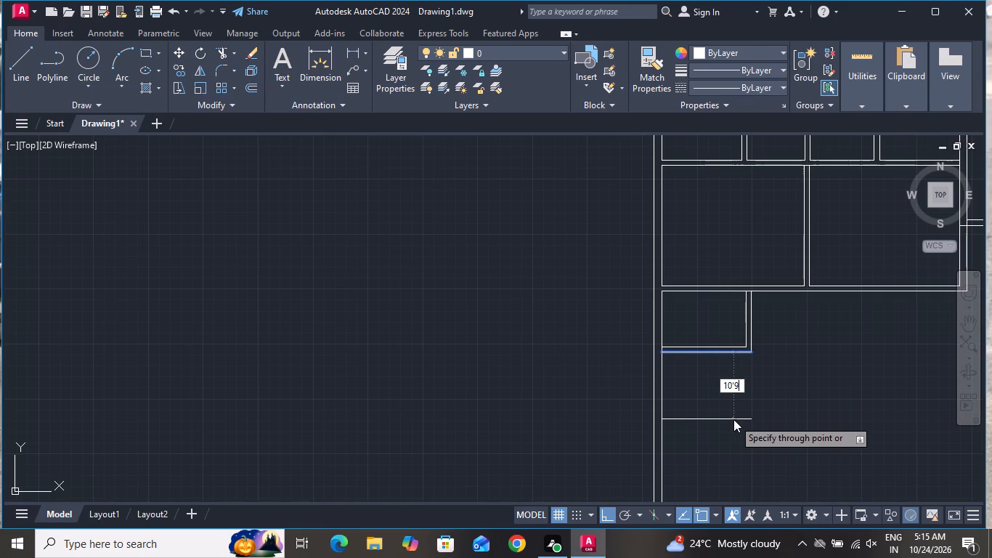
{"action": "key", "text": "BackSpace"}
{"action": "key", "text": "8"}
{"action": "key", "text": "shift+quotedbl"}
{"action": "key", "text": "Return"}
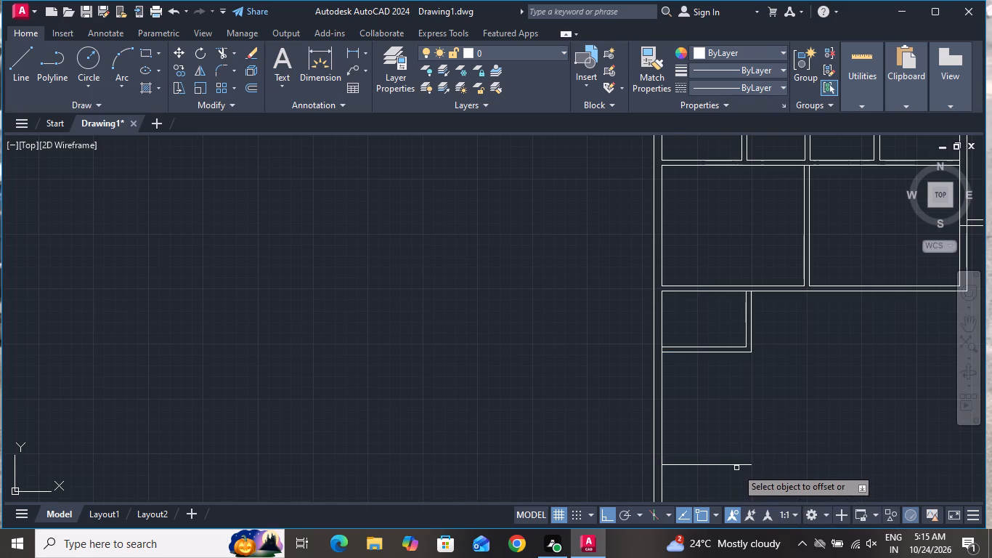
Offset the new short horizontal line 6" downward to form the partition's second face.
{"action": "left_click", "coordinate": [740, 464]}
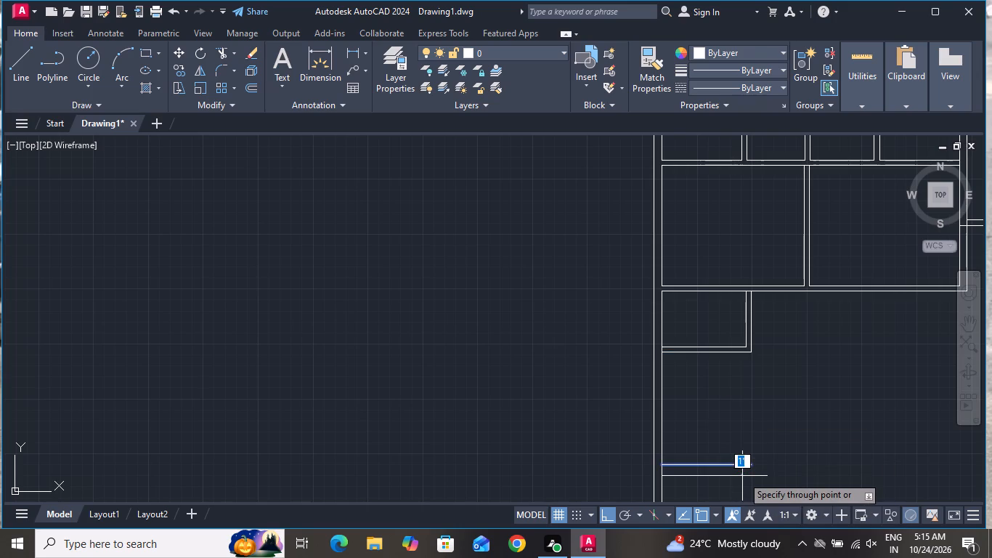
{"action": "key", "text": "6"}
{"action": "key", "text": "shift+quotedbl"}
{"action": "key", "text": "Return"}
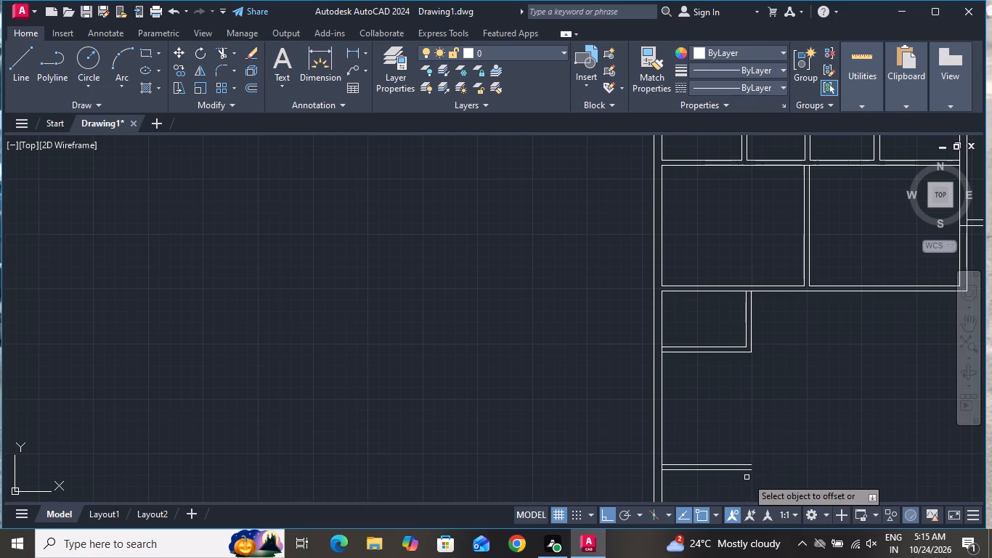
Offset the inner face of the left outer wall 13'1" to the right, below the two middle rooms.
{"action": "left_click", "coordinate": [662, 435]}
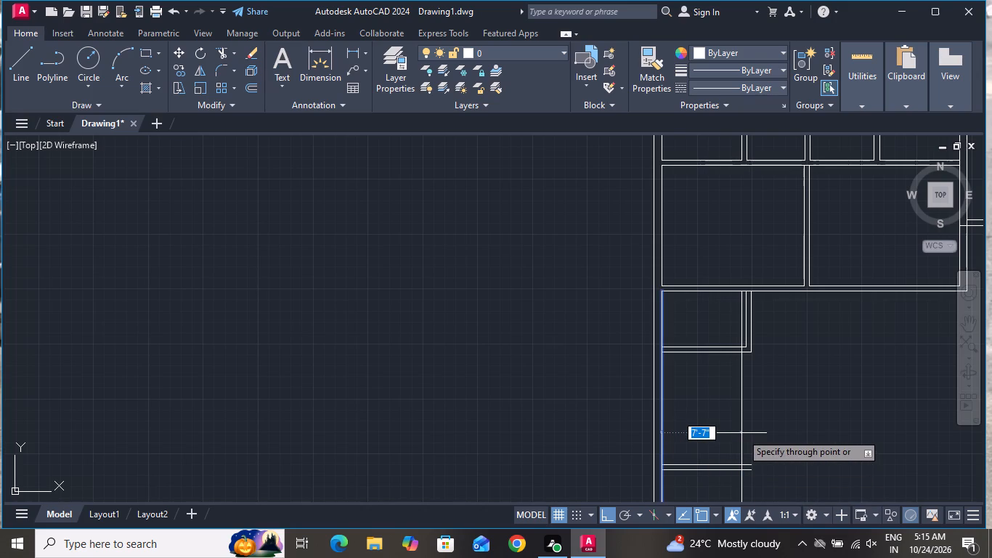
{"action": "key", "text": "1"}
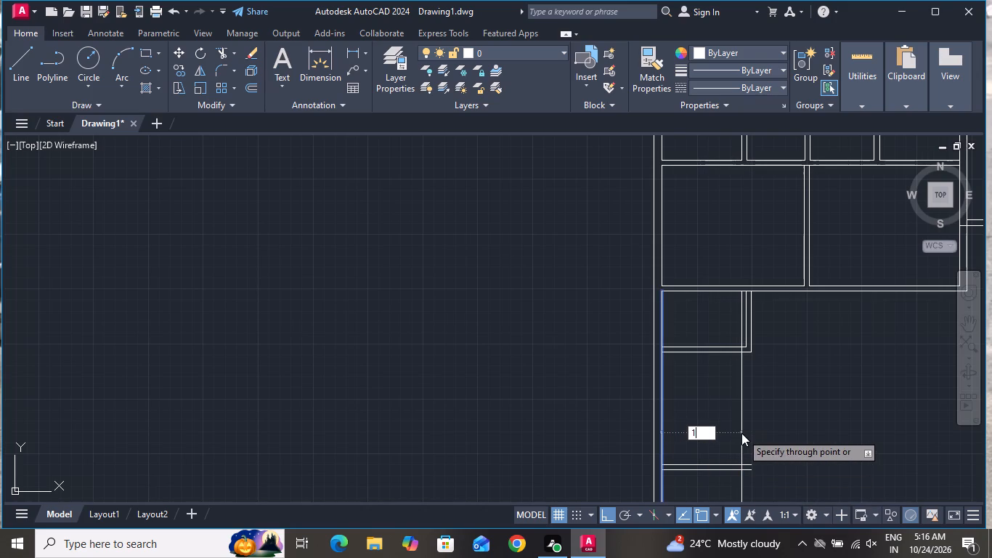
{"action": "key", "text": "3"}
{"action": "key", "text": "apostrophe"}
{"action": "key", "text": "1"}
{"action": "key", "text": "shift+quotedbl"}
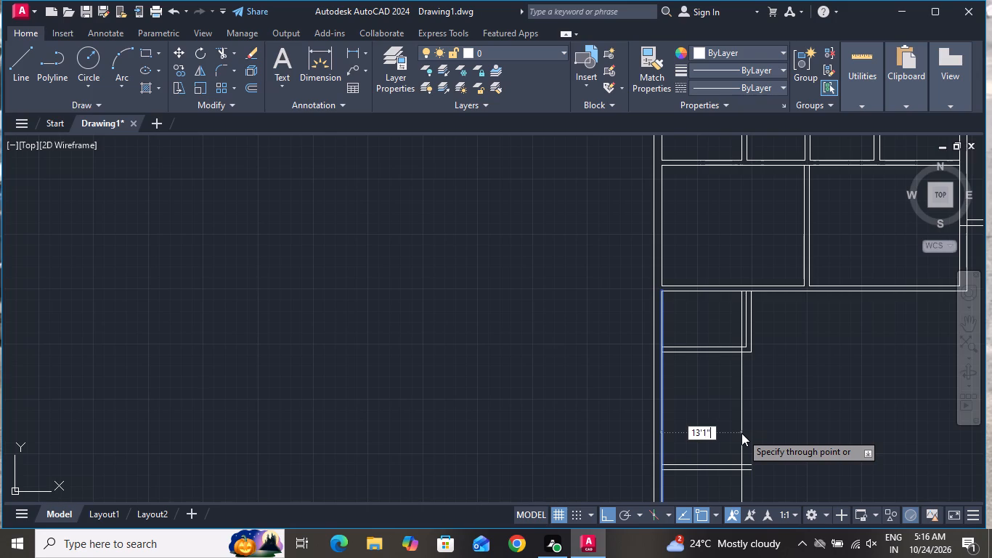
{"action": "key", "text": "Return"}
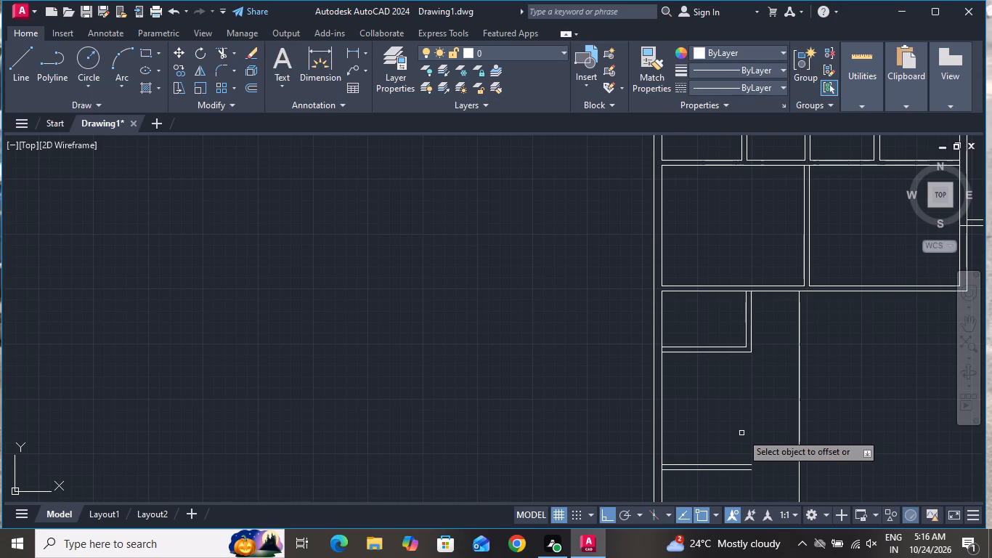
Finish offsetting and erase the vertical line offset 13'1" from the left outer wall below the two middle rooms.
{"action": "right_click", "coordinate": [741, 433]}
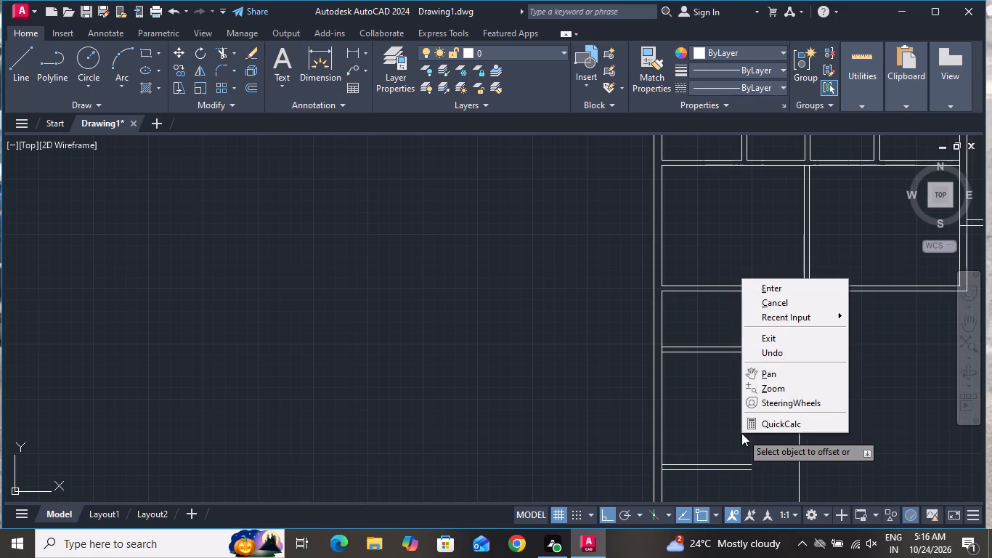
{"action": "left_click", "coordinate": [777, 300]}
{"action": "left_click", "coordinate": [806, 320]}
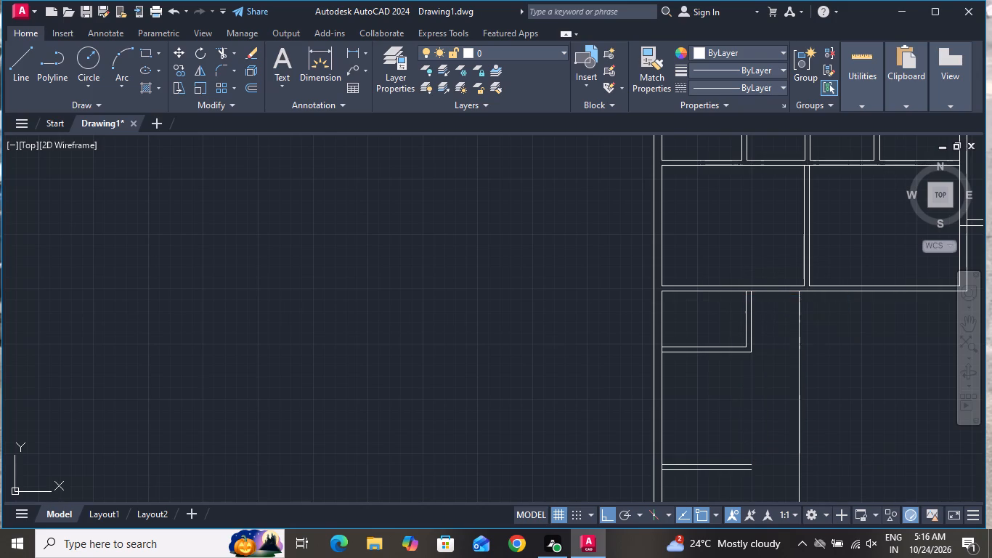
{"action": "left_click", "coordinate": [778, 351]}
{"action": "key", "text": "Delete"}
Draw a vertical line from the lower end of the middle rooms' dividing partition's left face down to the bottom wall's outer line.
{"action": "scroll", "coordinate": [397, 331], "scroll_direction": "down", "scroll_amount": 3}
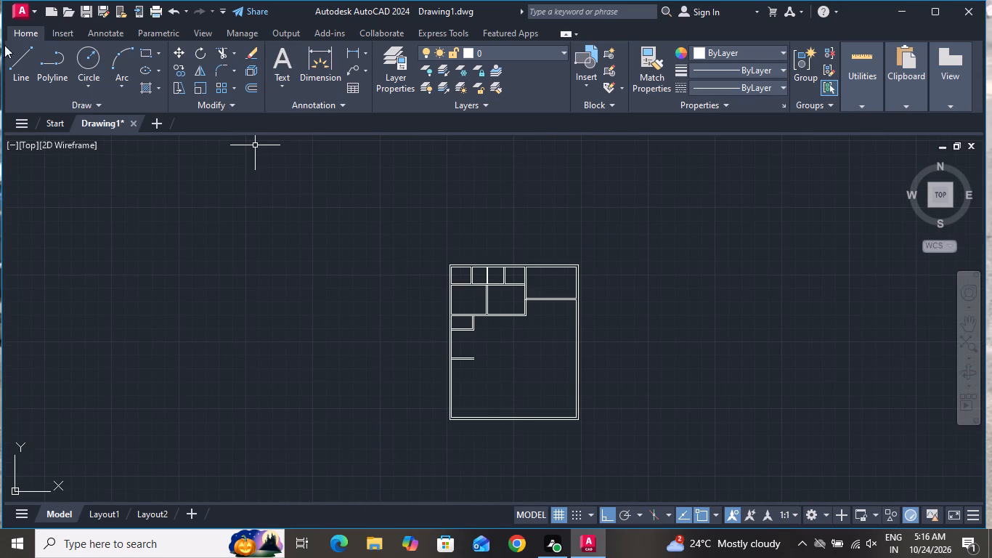
{"action": "left_click", "coordinate": [9, 54]}
{"action": "scroll", "coordinate": [566, 378], "scroll_direction": "up", "scroll_amount": 1}
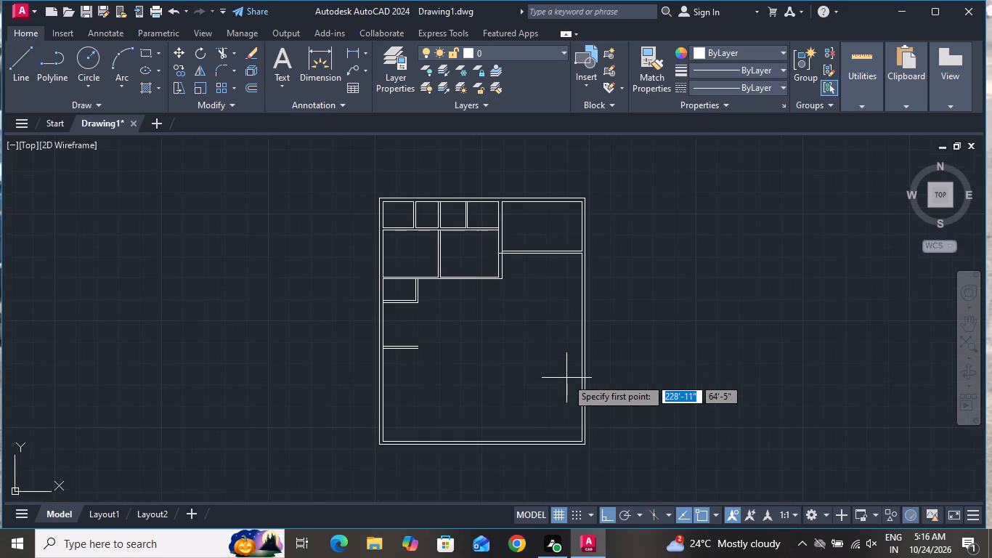
{"action": "scroll", "coordinate": [503, 341], "scroll_direction": "up", "scroll_amount": 2}
{"action": "scroll", "coordinate": [488, 302], "scroll_direction": "down", "scroll_amount": 2}
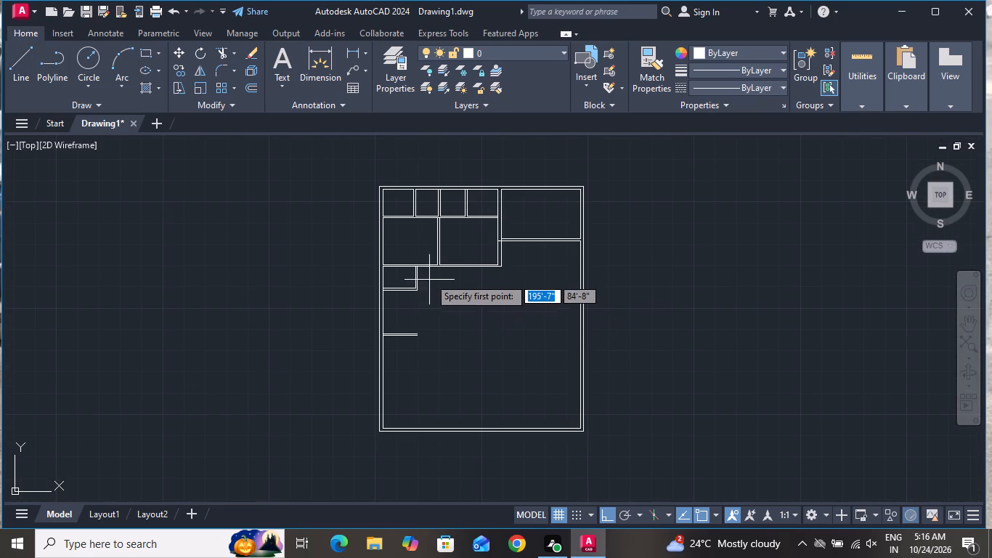
{"action": "scroll", "coordinate": [426, 274], "scroll_direction": "up", "scroll_amount": 3}
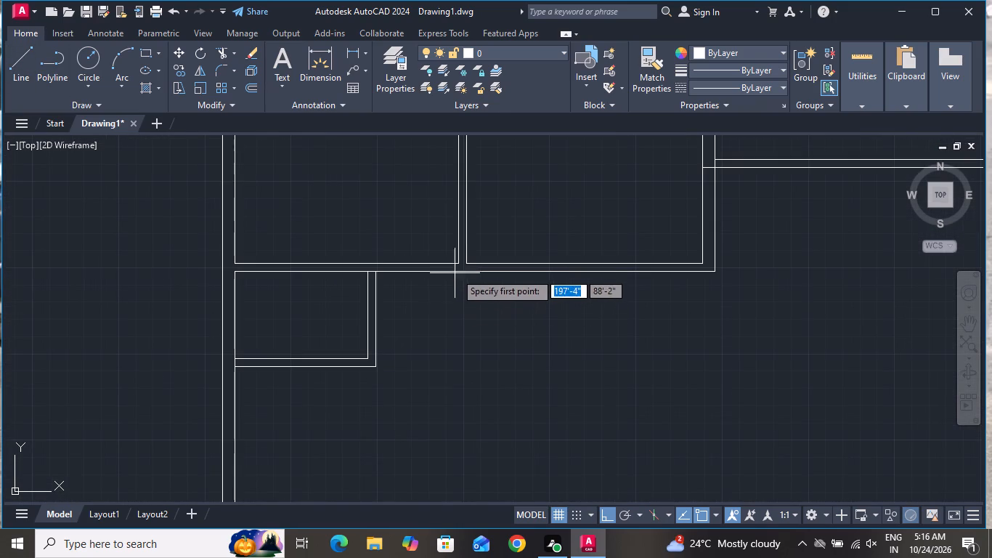
{"action": "left_click", "coordinate": [459, 262]}
{"action": "scroll", "coordinate": [487, 319], "scroll_direction": "down", "scroll_amount": 2}
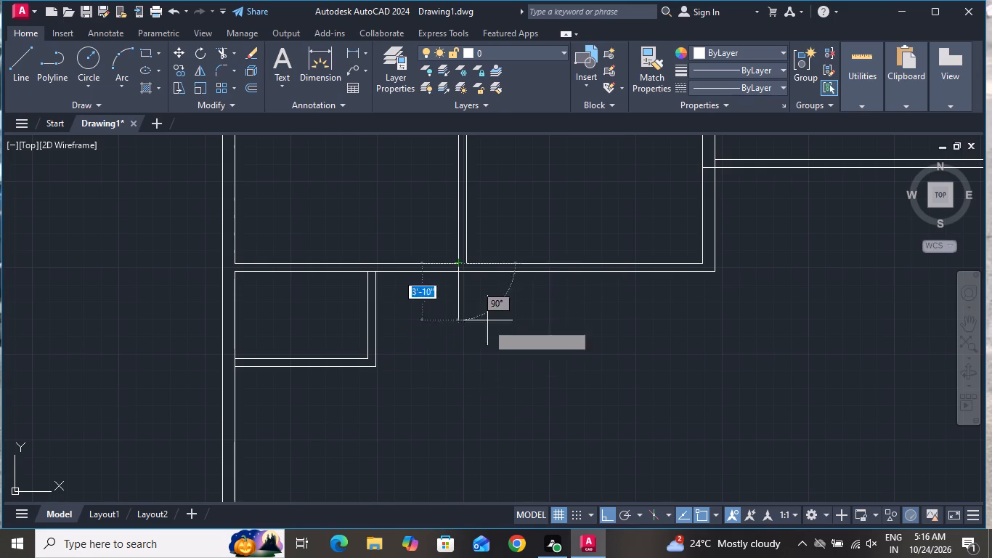
{"action": "scroll", "coordinate": [487, 319], "scroll_direction": "down", "scroll_amount": 1}
{"action": "scroll", "coordinate": [494, 488], "scroll_direction": "up", "scroll_amount": 4}
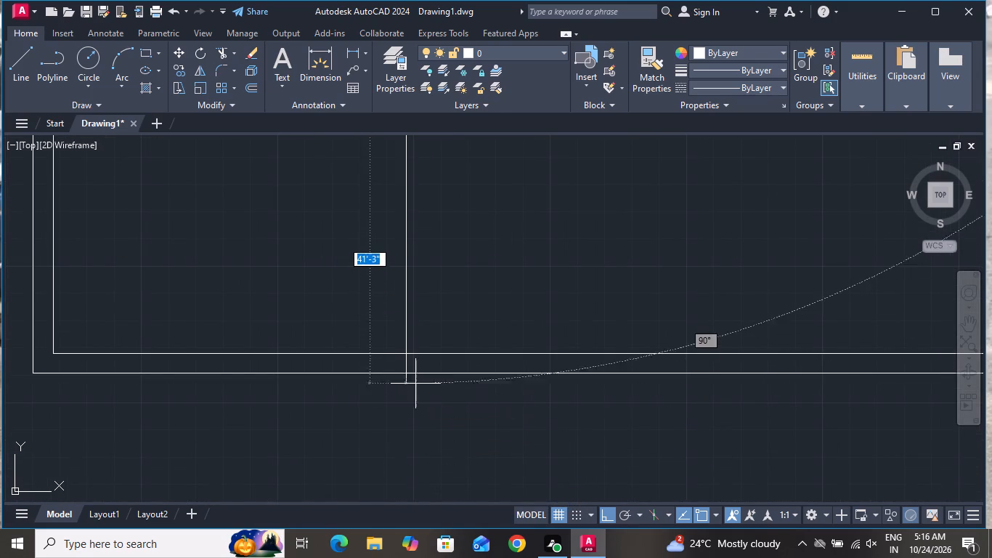
{"action": "left_click", "coordinate": [407, 370]}
{"action": "right_click", "coordinate": [407, 370]}
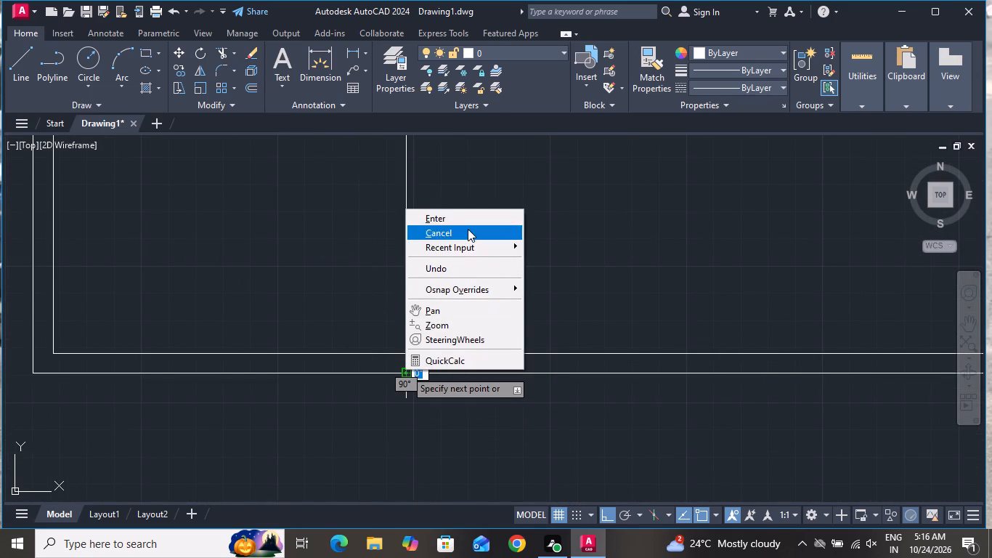
{"action": "left_click", "coordinate": [468, 229]}
Draw a parallel vertical line from the lower end of the same partition's right face down to the bottom wall's outer line.
{"action": "scroll", "coordinate": [505, 388], "scroll_direction": "down", "scroll_amount": 5}
{"action": "left_click", "coordinate": [13, 50]}
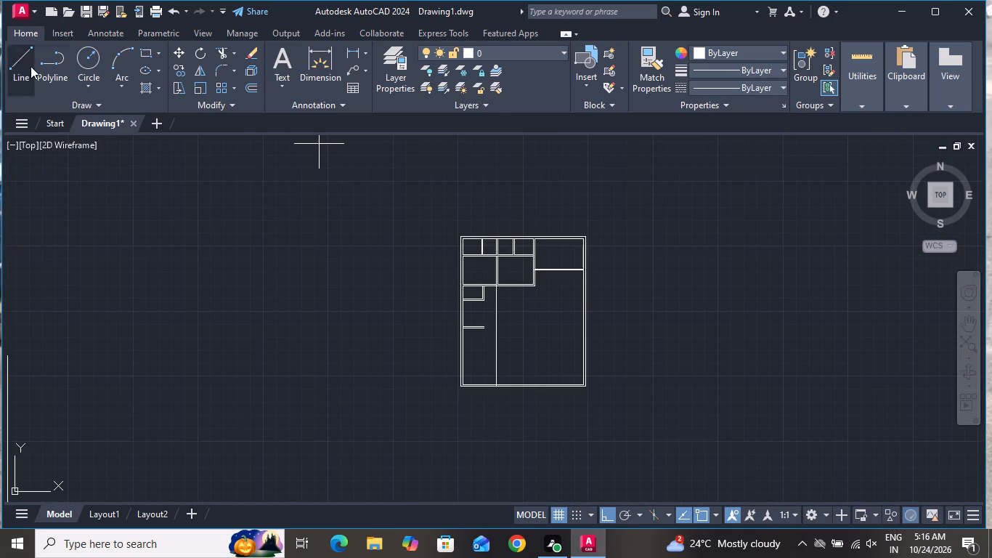
{"action": "scroll", "coordinate": [505, 287], "scroll_direction": "up", "scroll_amount": 4}
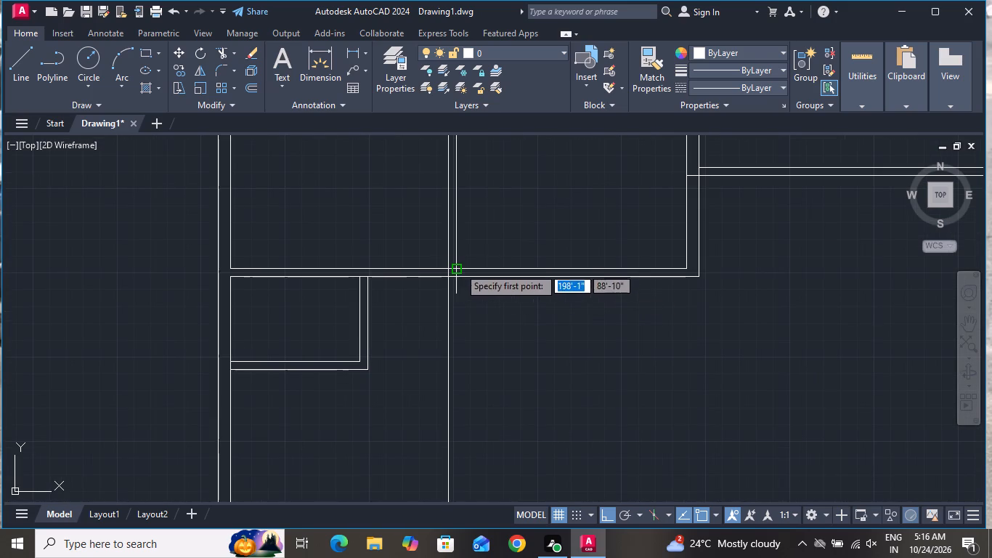
{"action": "left_click", "coordinate": [457, 265]}
{"action": "scroll", "coordinate": [476, 387], "scroll_direction": "down", "scroll_amount": 4}
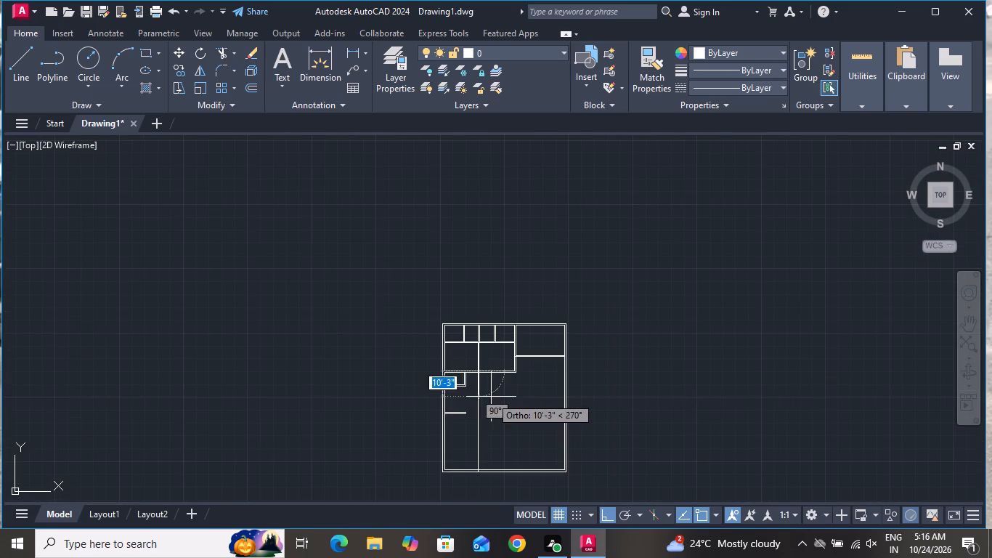
{"action": "scroll", "coordinate": [489, 467], "scroll_direction": "up", "scroll_amount": 4}
{"action": "scroll", "coordinate": [394, 420], "scroll_direction": "down", "scroll_amount": 3}
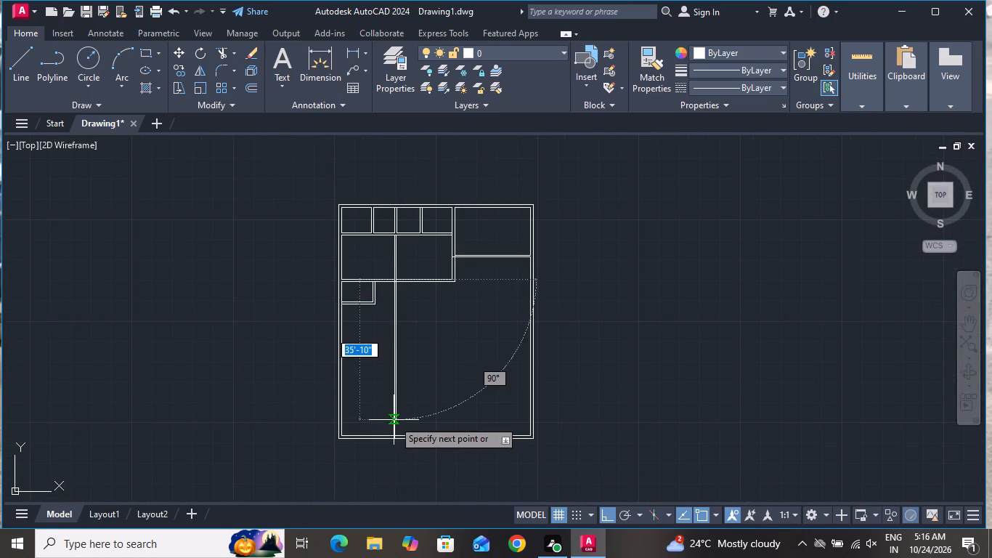
{"action": "scroll", "coordinate": [398, 445], "scroll_direction": "up", "scroll_amount": 4}
{"action": "left_click", "coordinate": [378, 407]}
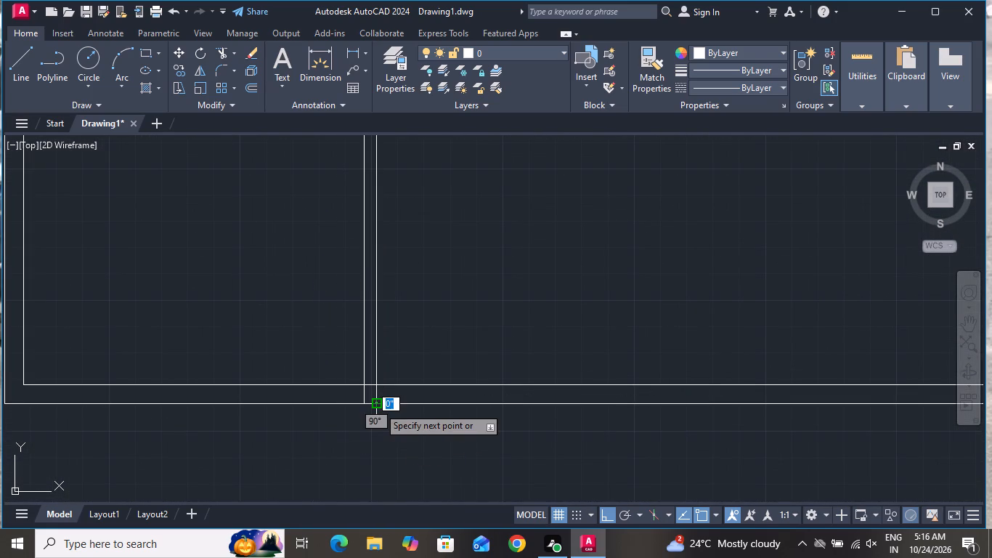
{"action": "right_click", "coordinate": [378, 407]}
{"action": "left_click", "coordinate": [447, 266]}
Extend both faces of the short horizontal partition below the small room rightward to meet the new vertical partition.
{"action": "scroll", "coordinate": [545, 487], "scroll_direction": "down", "scroll_amount": 3}
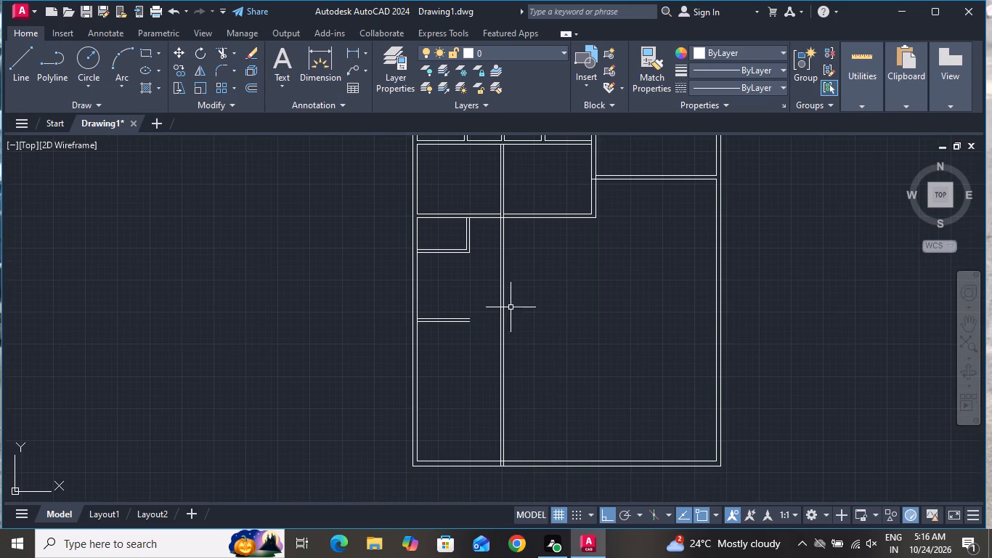
{"action": "scroll", "coordinate": [451, 296], "scroll_direction": "up", "scroll_amount": 1}
{"action": "type", "text": "ex"}
{"action": "key", "text": "space"}
{"action": "key", "text": "space"}
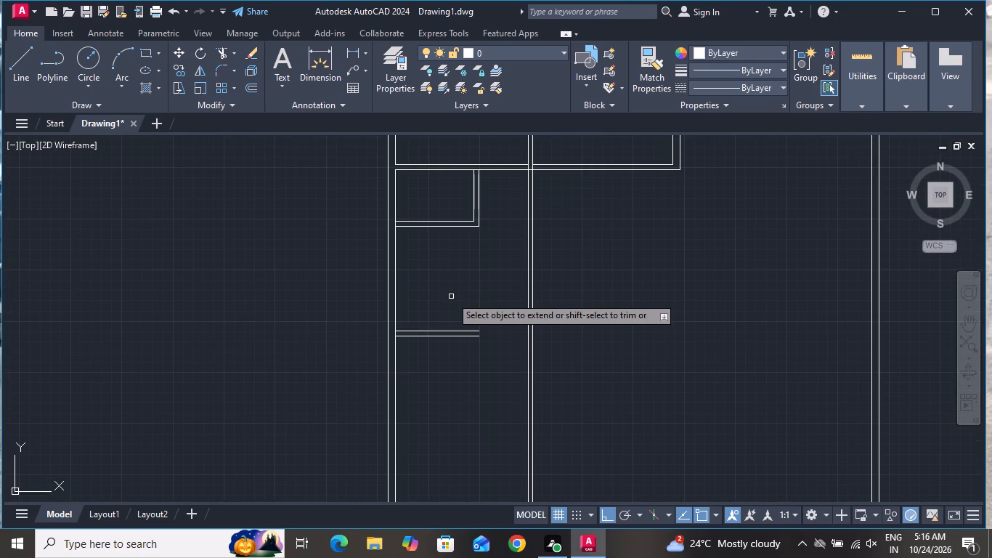
{"action": "left_click", "coordinate": [451, 299]}
{"action": "left_click", "coordinate": [457, 383]}
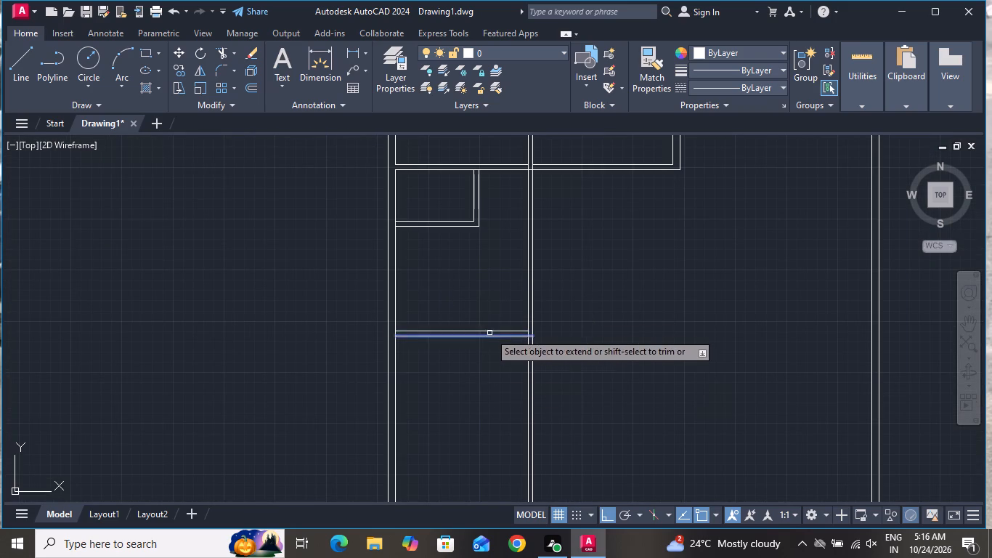
{"action": "left_click", "coordinate": [499, 320]}
{"action": "left_click", "coordinate": [503, 352]}
{"action": "right_click", "coordinate": [585, 260]}
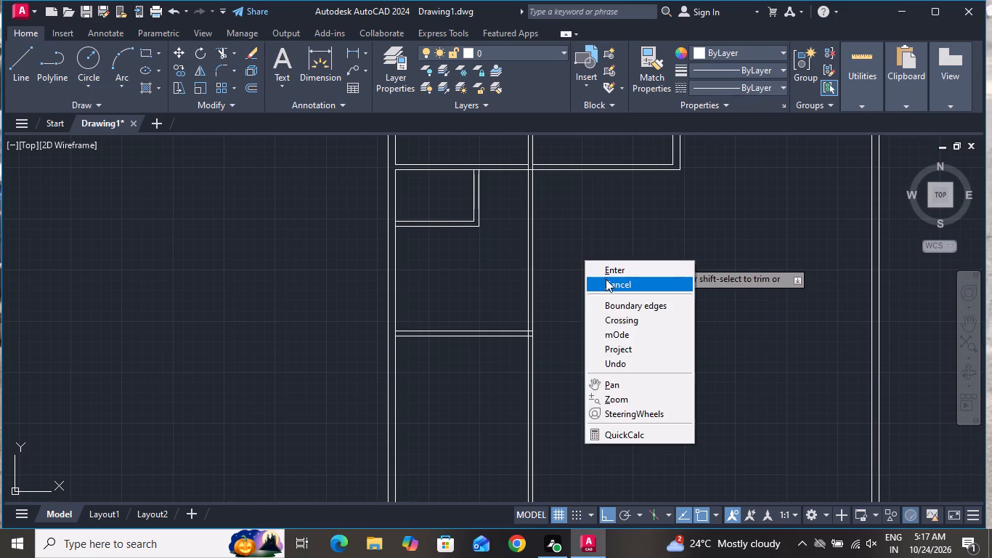
{"action": "left_click", "coordinate": [606, 279]}
Trim both faces of the new vertical partition below its junction with the lower horizontal partition.
{"action": "scroll", "coordinate": [606, 279], "scroll_direction": "down", "scroll_amount": 2}
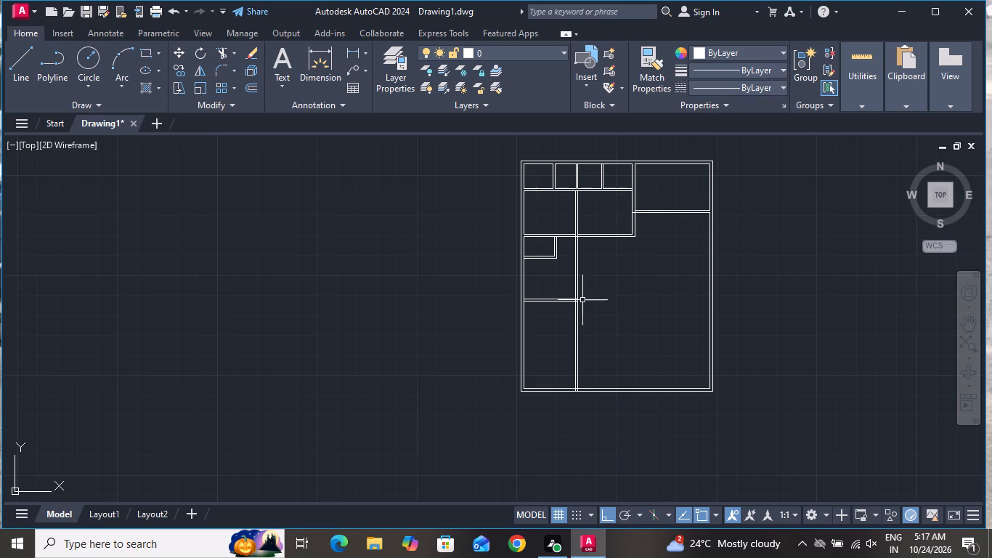
{"action": "left_click", "coordinate": [216, 48]}
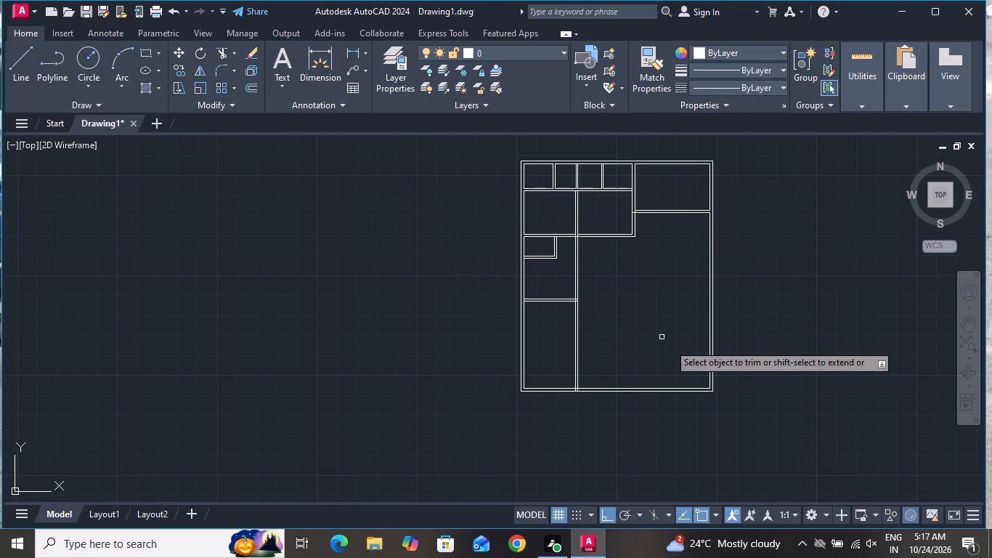
{"action": "left_click", "coordinate": [639, 336]}
{"action": "left_click", "coordinate": [572, 356]}
{"action": "right_click", "coordinate": [574, 331]}
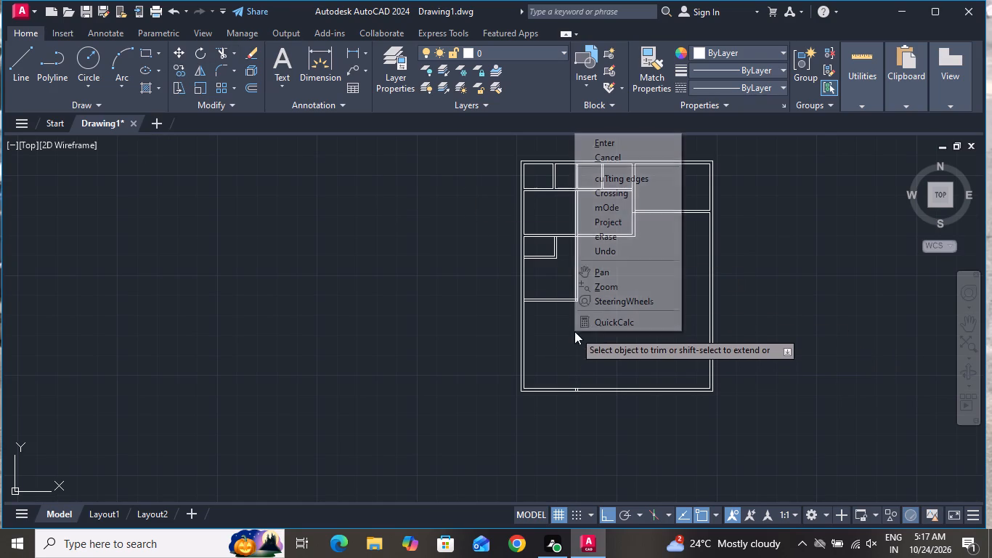
{"action": "left_click", "coordinate": [570, 352]}
{"action": "left_click", "coordinate": [570, 347]}
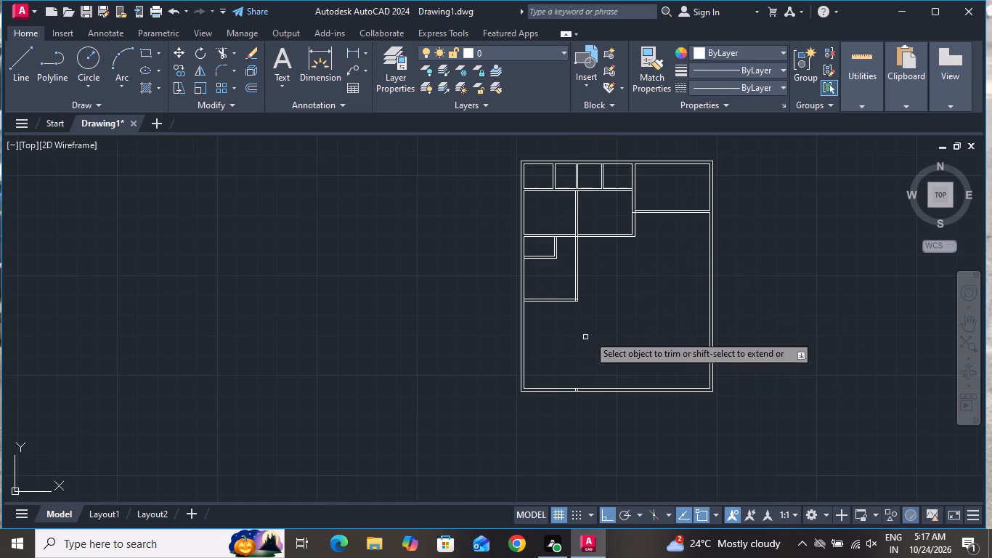
{"action": "scroll", "coordinate": [594, 269], "scroll_direction": "up", "scroll_amount": 1}
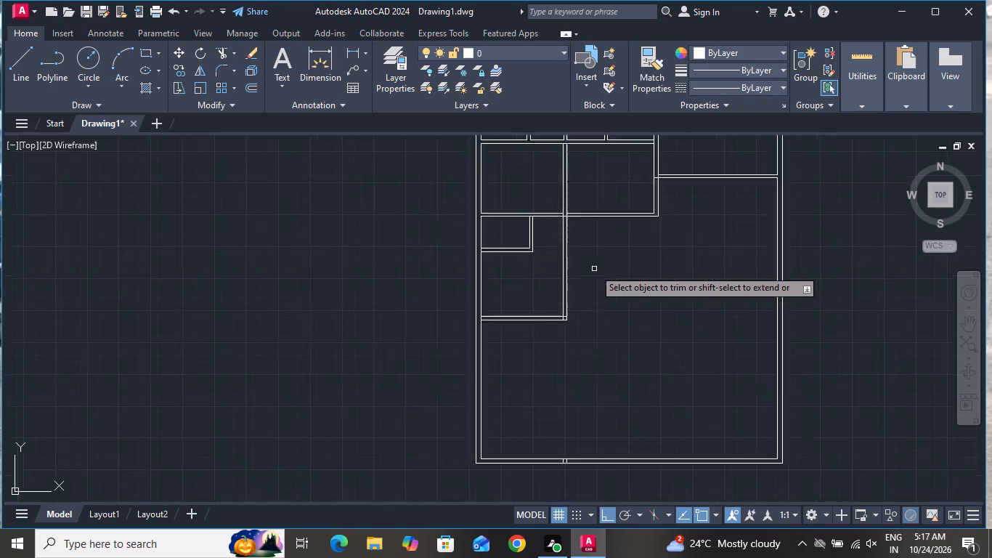
{"action": "right_click", "coordinate": [593, 271]}
{"action": "left_click", "coordinate": [613, 294]}
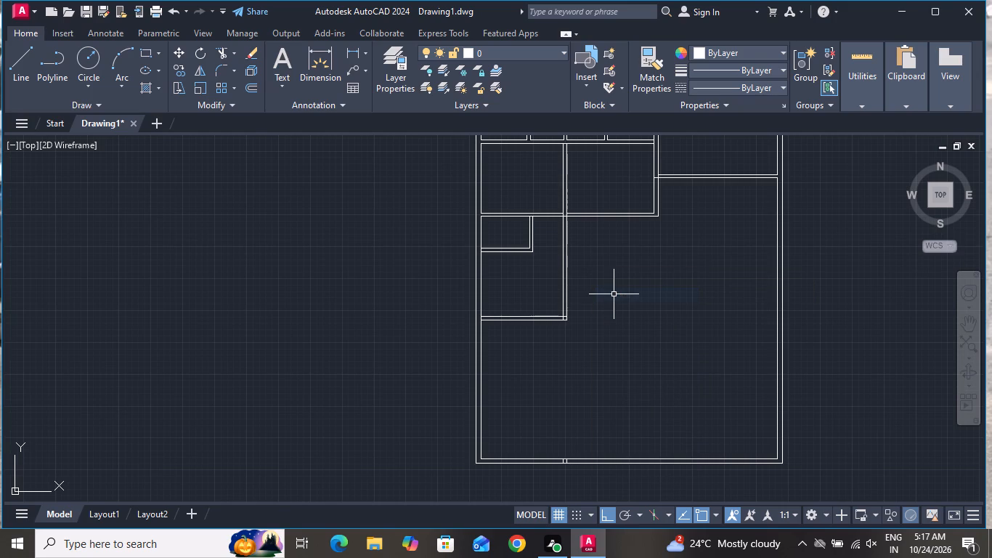
Extend both faces of the small room's lower partition rightward to meet the new vertical partition.
{"action": "type", "text": "ex"}
{"action": "key", "text": "space"}
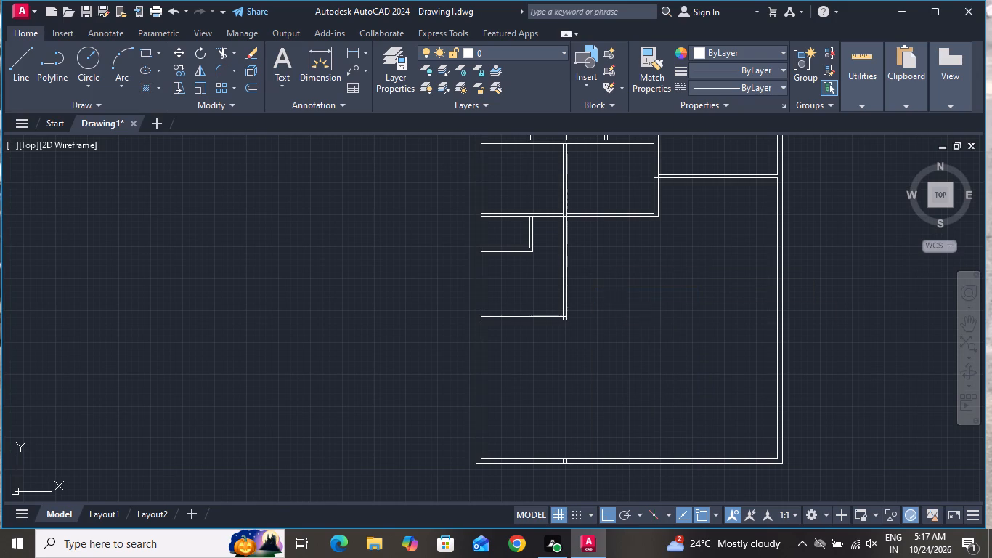
{"action": "key", "text": "space"}
{"action": "scroll", "coordinate": [515, 244], "scroll_direction": "up", "scroll_amount": 3}
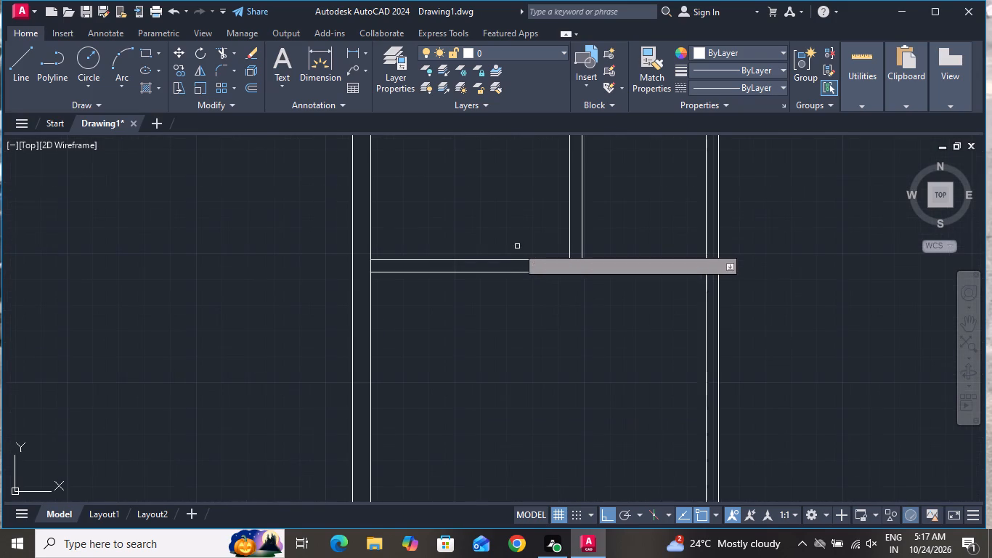
{"action": "left_click", "coordinate": [530, 242]}
{"action": "left_click", "coordinate": [532, 305]}
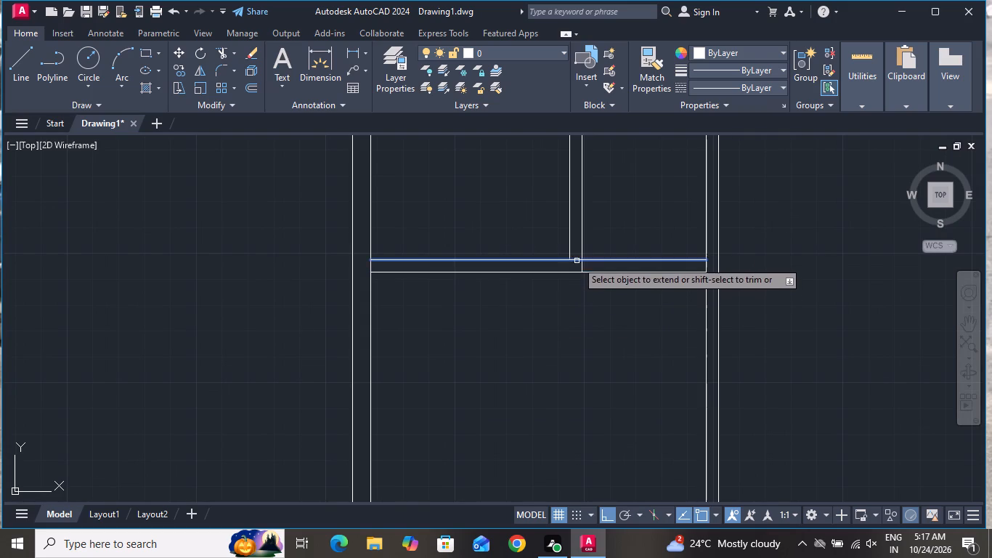
{"action": "left_click", "coordinate": [577, 261]}
{"action": "left_click", "coordinate": [614, 237]}
{"action": "left_click", "coordinate": [643, 311]}
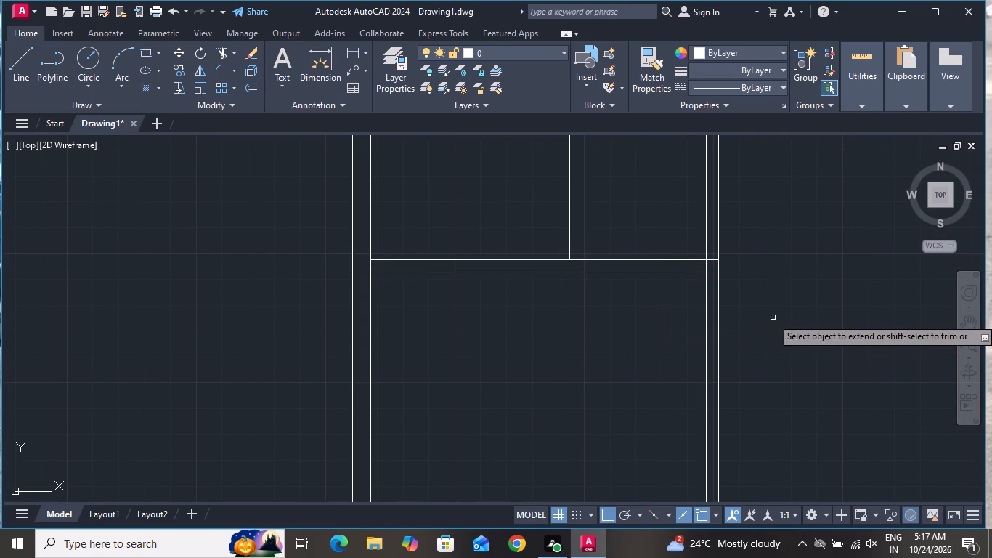
{"action": "right_click", "coordinate": [773, 318]}
{"action": "left_click", "coordinate": [792, 335]}
Offset the lower face of the long horizontal partition below the two middle rooms downward by 24'8".
{"action": "scroll", "coordinate": [708, 341], "scroll_direction": "down", "scroll_amount": 4}
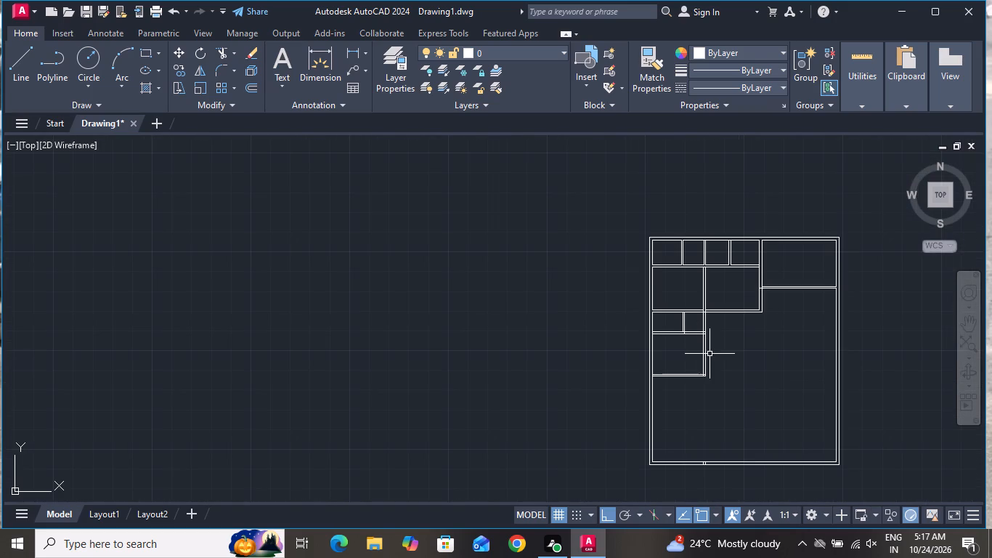
{"action": "scroll", "coordinate": [741, 376], "scroll_direction": "up", "scroll_amount": 1}
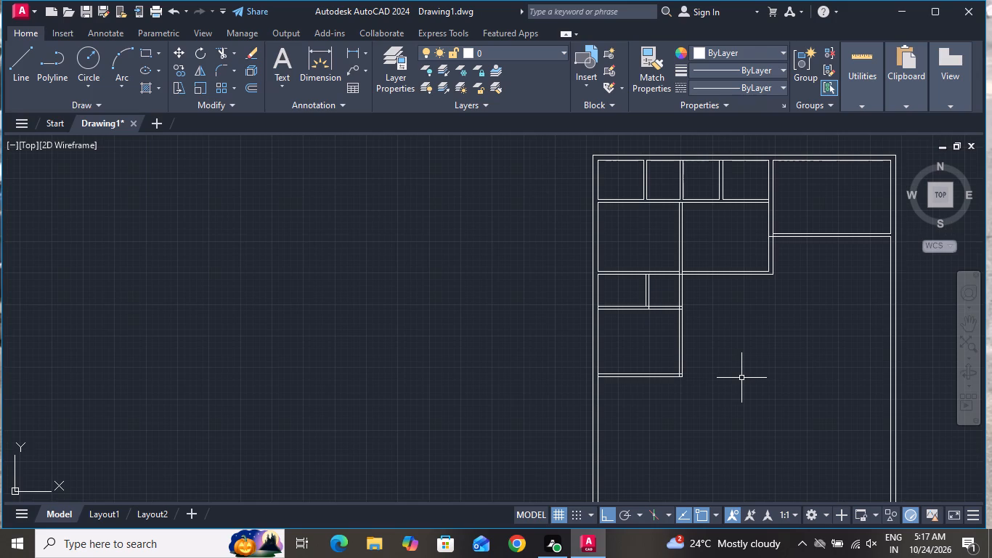
{"action": "scroll", "coordinate": [740, 392], "scroll_direction": "down", "scroll_amount": 2}
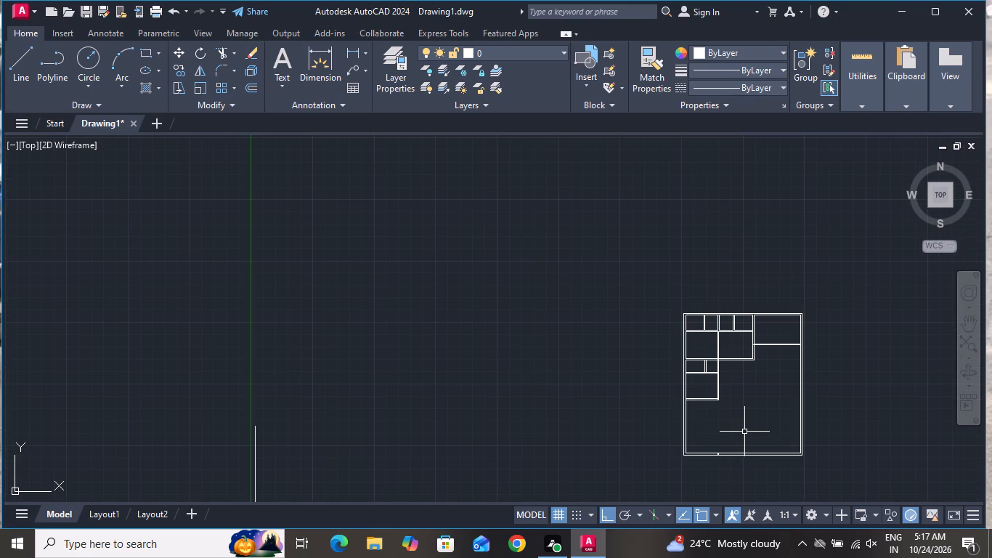
{"action": "type", "text": "o t"}
{"action": "key", "text": "space"}
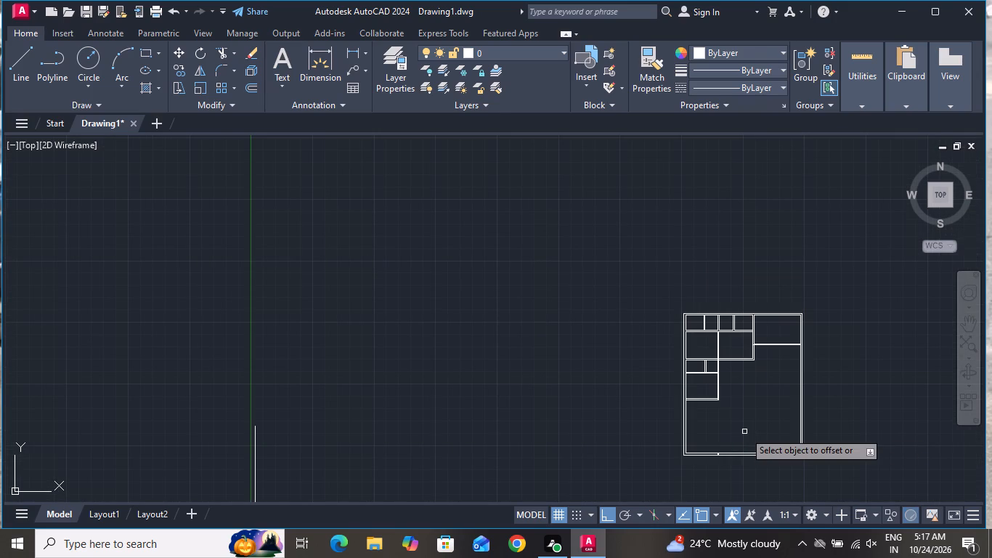
{"action": "scroll", "coordinate": [744, 373], "scroll_direction": "up", "scroll_amount": 2}
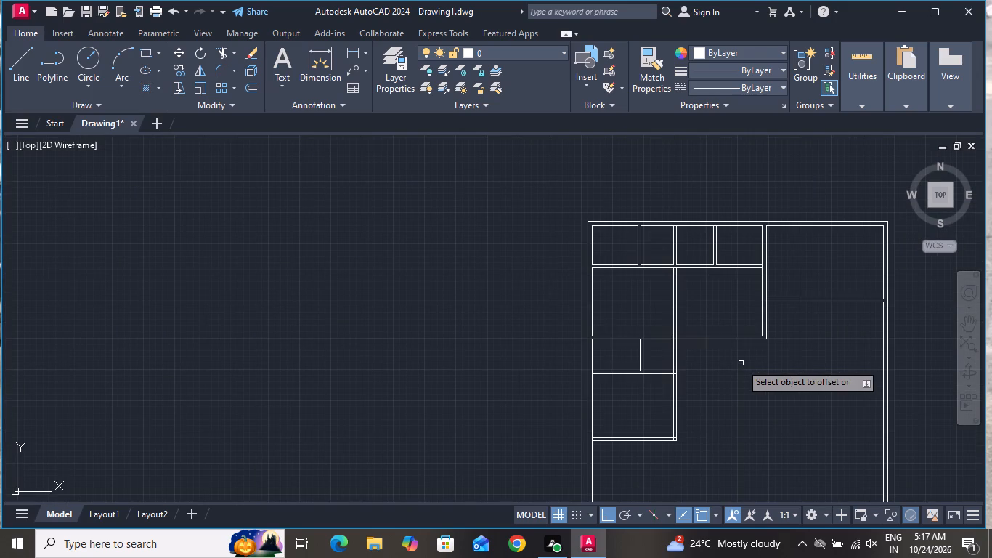
{"action": "left_click", "coordinate": [729, 340]}
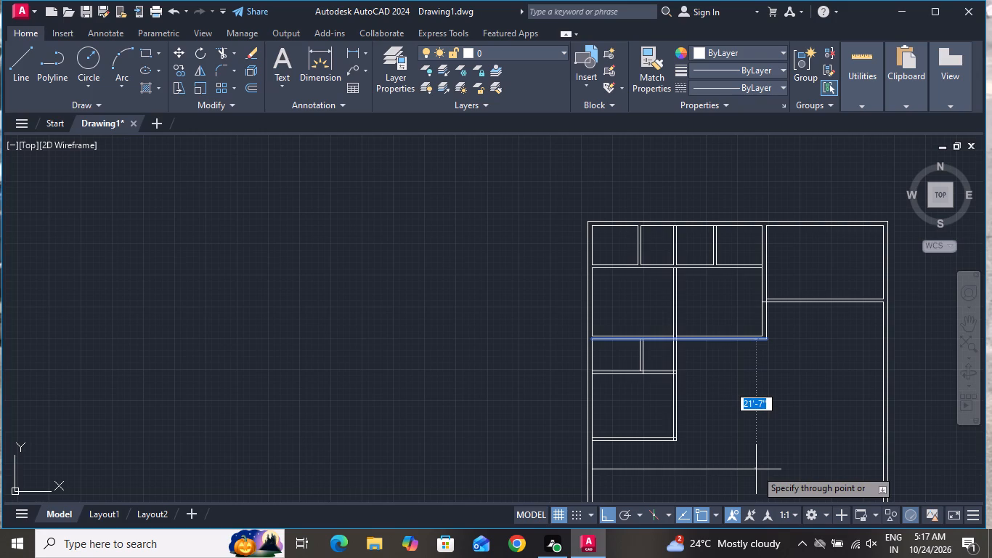
{"action": "type", "text": "24"}
{"action": "key", "text": "apostrophe"}
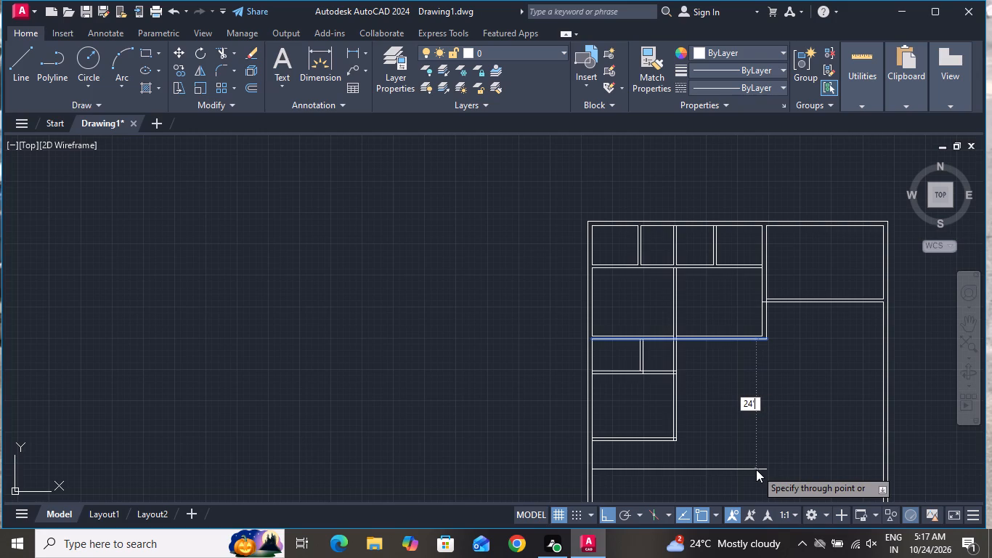
{"action": "key", "text": "8"}
{"action": "key", "text": "shift+quotedbl"}
{"action": "key", "text": "Return"}
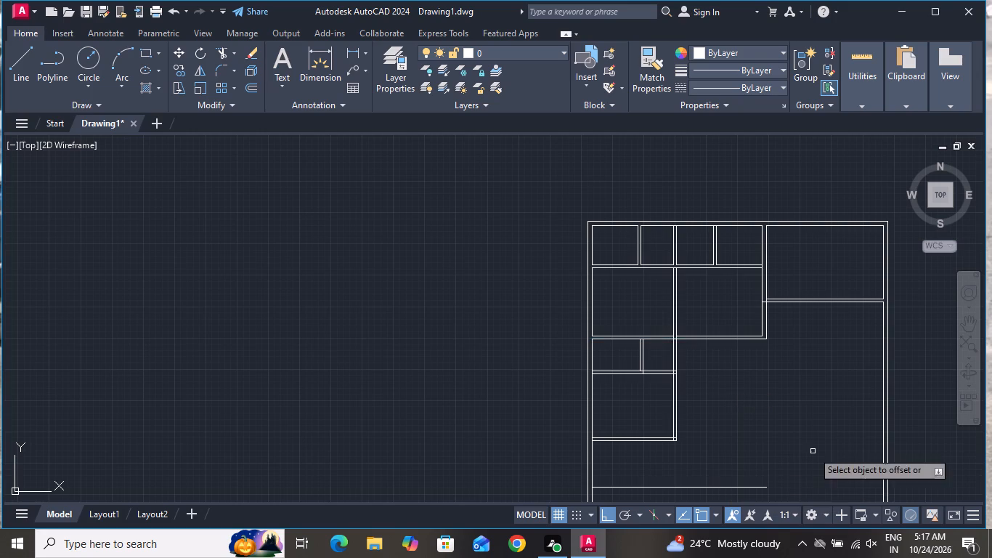
Offset the new horizontal line downward by 6" to form the second face of the lower partition.
{"action": "scroll", "coordinate": [797, 389], "scroll_direction": "down", "scroll_amount": 1}
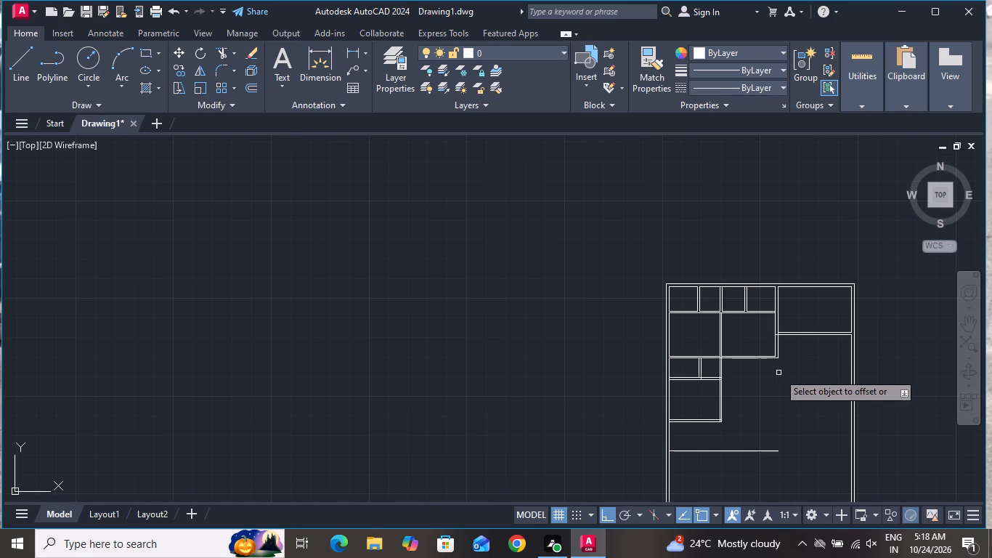
{"action": "scroll", "coordinate": [763, 386], "scroll_direction": "up", "scroll_amount": 2}
{"action": "scroll", "coordinate": [763, 386], "scroll_direction": "down", "scroll_amount": 1}
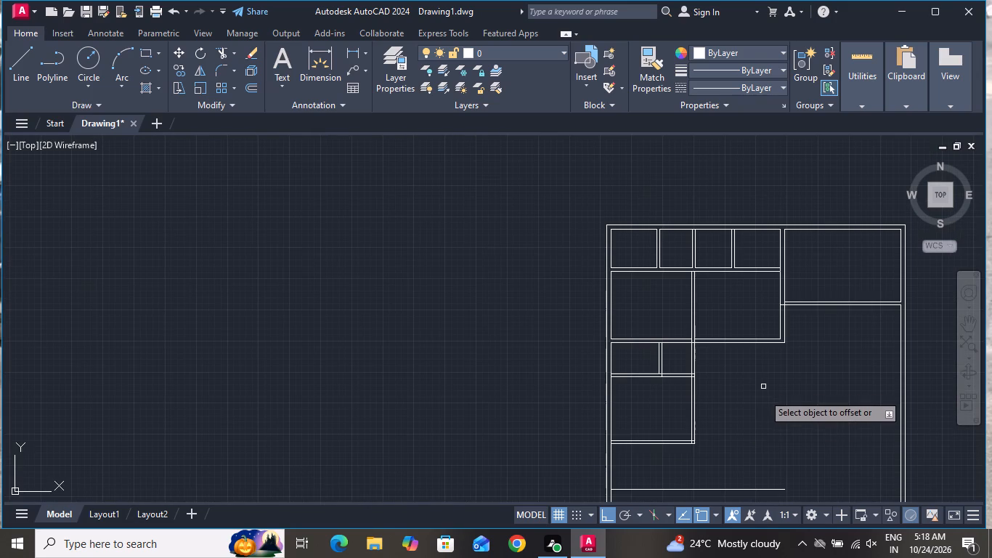
{"action": "scroll", "coordinate": [763, 407], "scroll_direction": "down", "scroll_amount": 1}
{"action": "scroll", "coordinate": [748, 467], "scroll_direction": "up", "scroll_amount": 2}
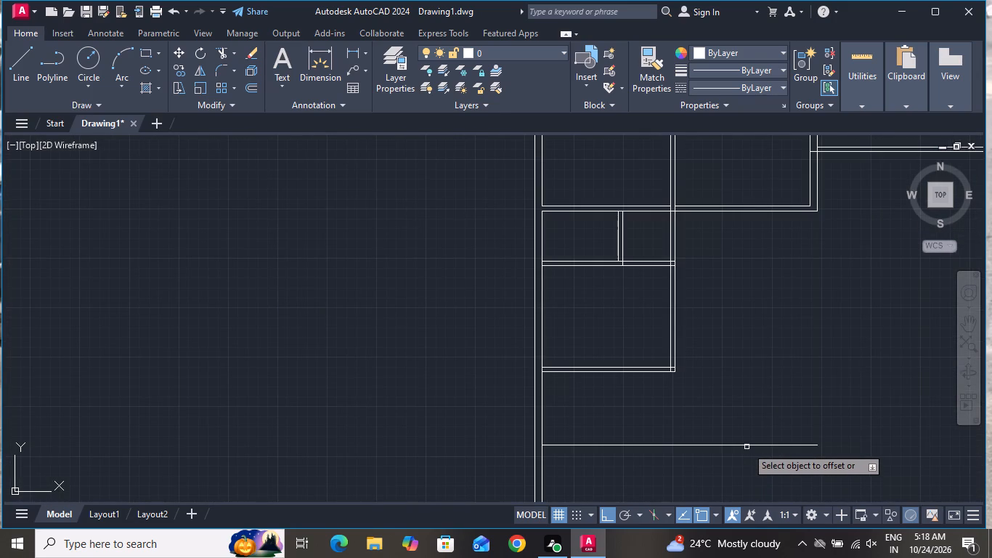
{"action": "left_click", "coordinate": [747, 443]}
{"action": "left_click", "coordinate": [746, 445]}
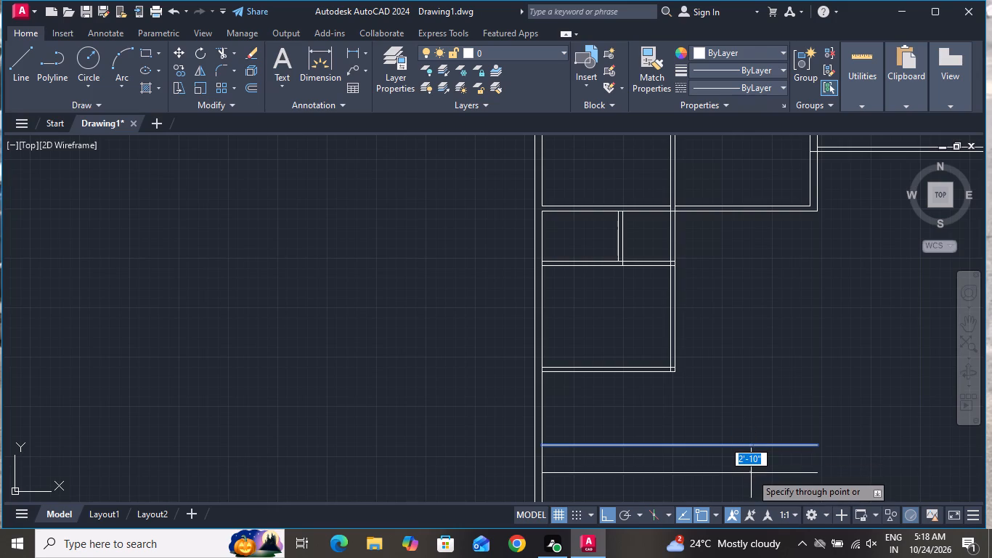
{"action": "key", "text": "6"}
{"action": "key", "text": "shift+quotedbl"}
{"action": "key", "text": "Return"}
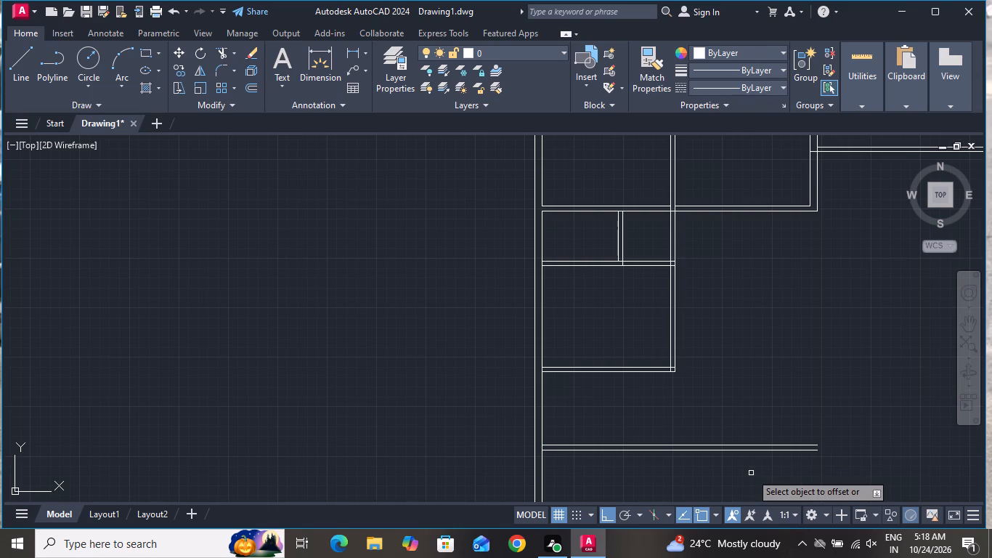
{"action": "right_click", "coordinate": [770, 317]}
{"action": "left_click", "coordinate": [790, 344]}
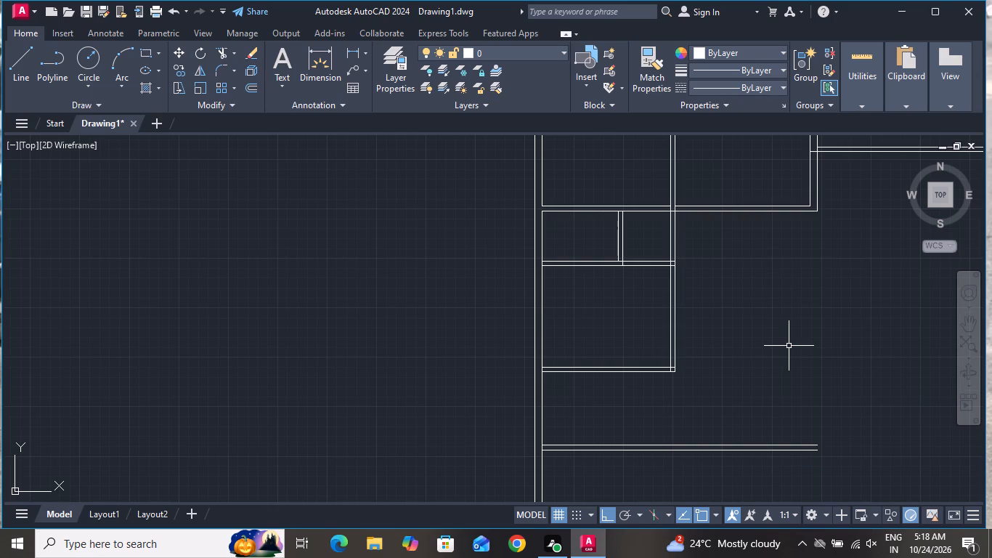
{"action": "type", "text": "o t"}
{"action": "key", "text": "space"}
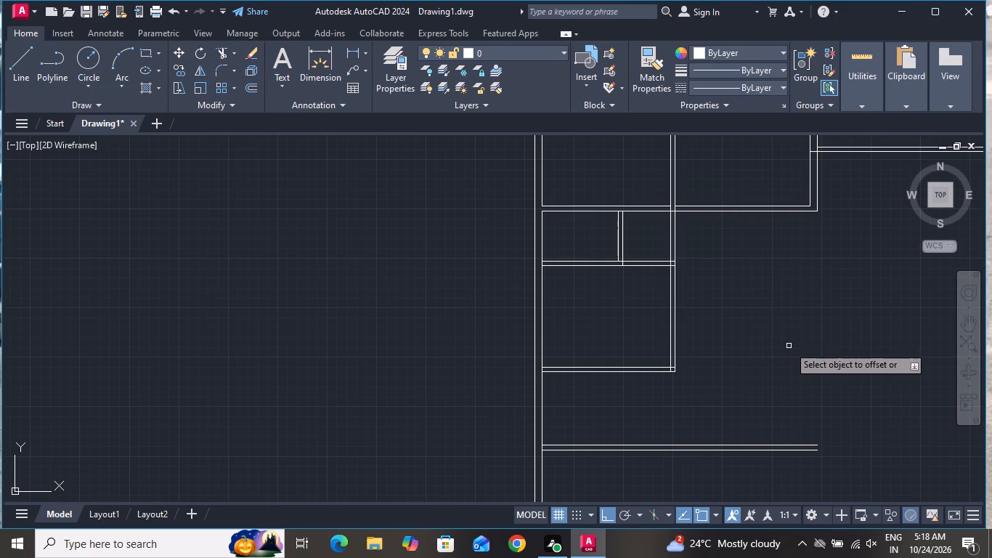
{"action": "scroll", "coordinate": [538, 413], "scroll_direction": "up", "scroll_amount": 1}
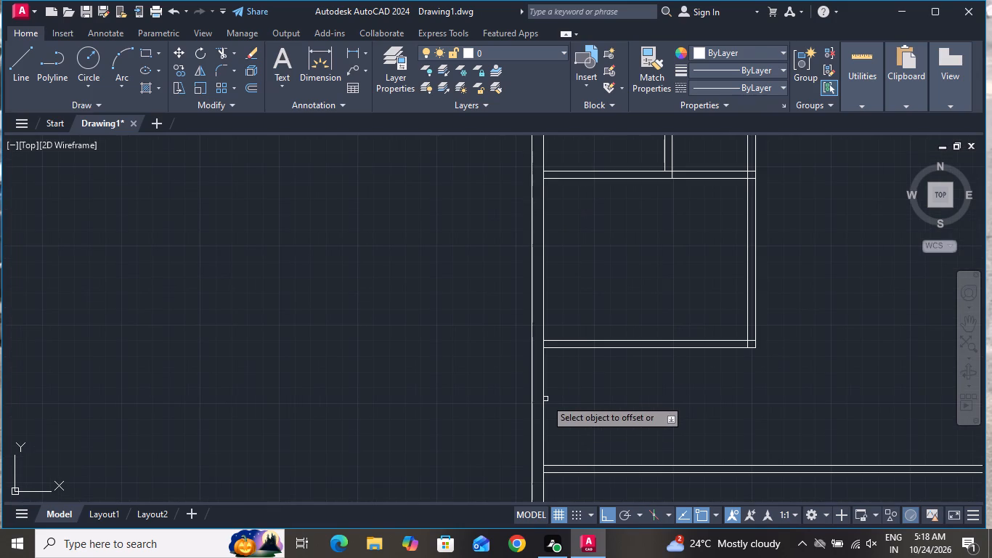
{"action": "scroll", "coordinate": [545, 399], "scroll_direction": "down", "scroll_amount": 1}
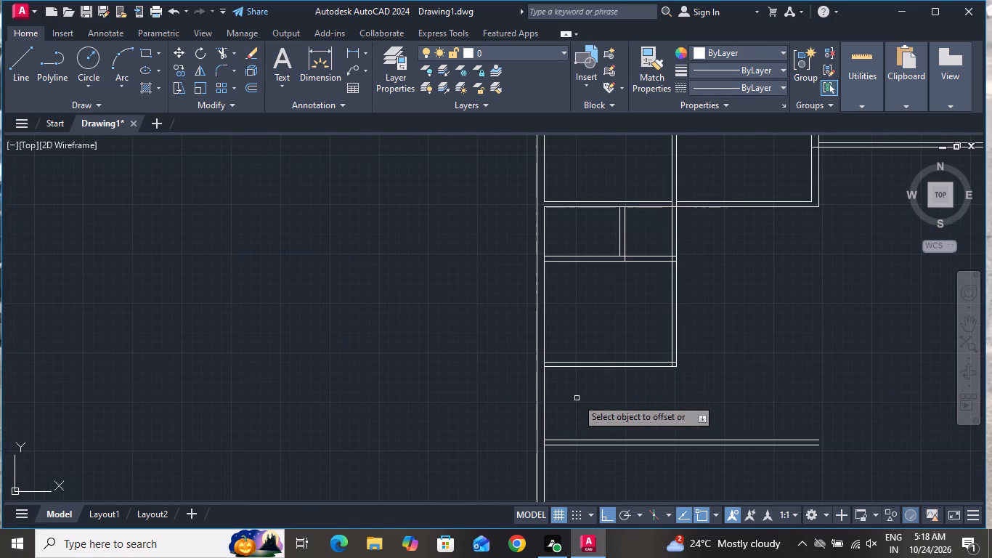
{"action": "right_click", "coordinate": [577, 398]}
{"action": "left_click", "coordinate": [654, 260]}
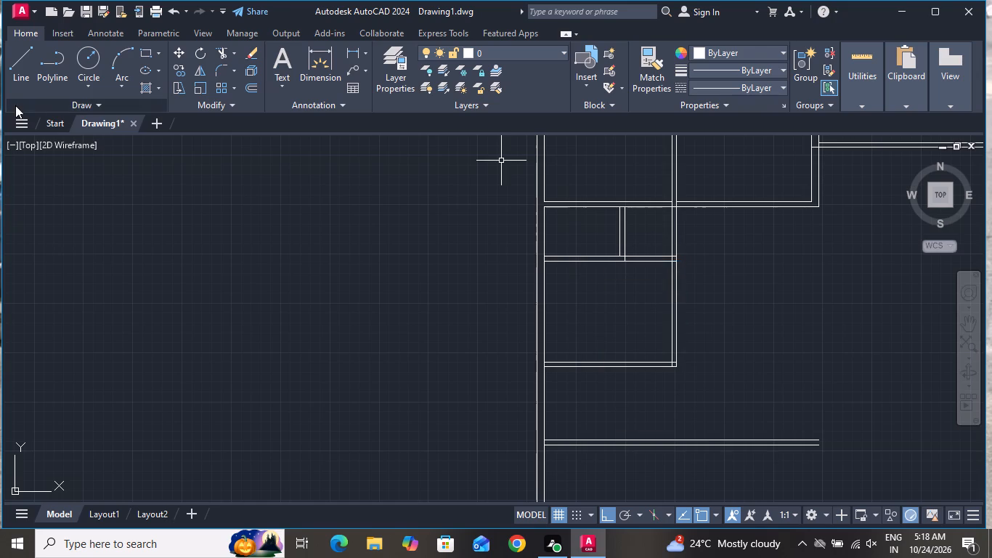
Draw a vertical line from the lower end of the vertical partition's right face down to the new horizontal partition's lower face.
{"action": "left_click", "coordinate": [33, 67]}
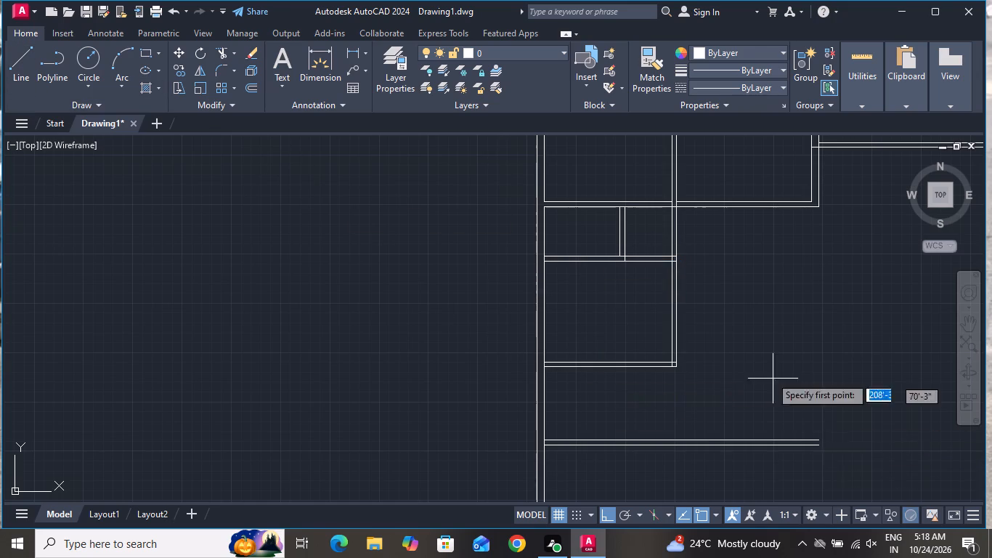
{"action": "scroll", "coordinate": [701, 418], "scroll_direction": "up", "scroll_amount": 2}
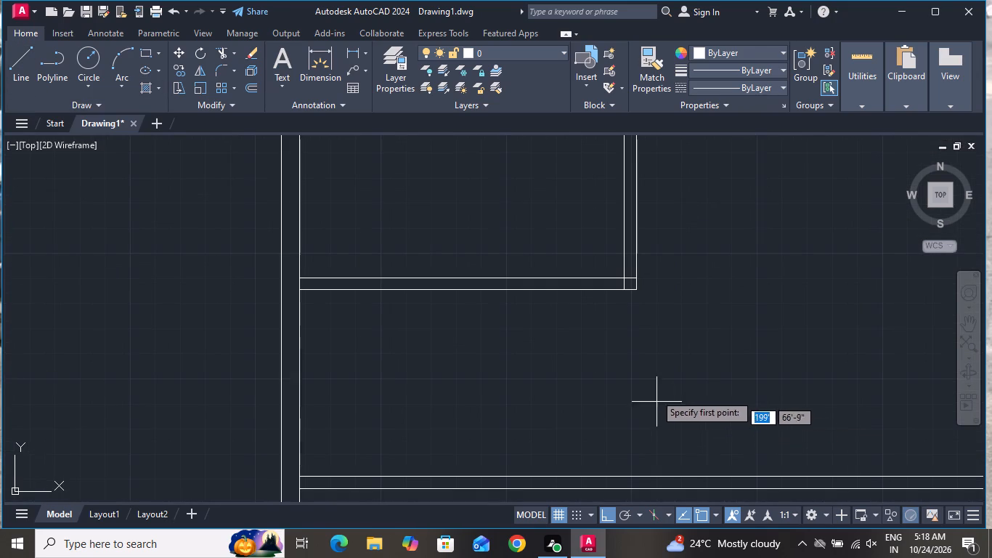
{"action": "scroll", "coordinate": [633, 317], "scroll_direction": "up", "scroll_amount": 2}
{"action": "left_click", "coordinate": [633, 248]}
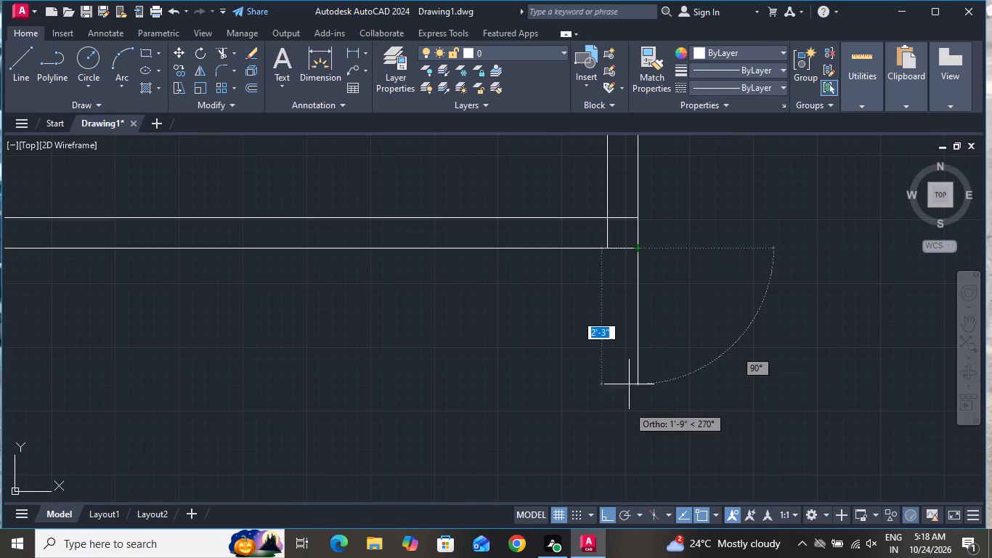
{"action": "scroll", "coordinate": [633, 393], "scroll_direction": "down", "scroll_amount": 4}
{"action": "scroll", "coordinate": [639, 466], "scroll_direction": "up", "scroll_amount": 3}
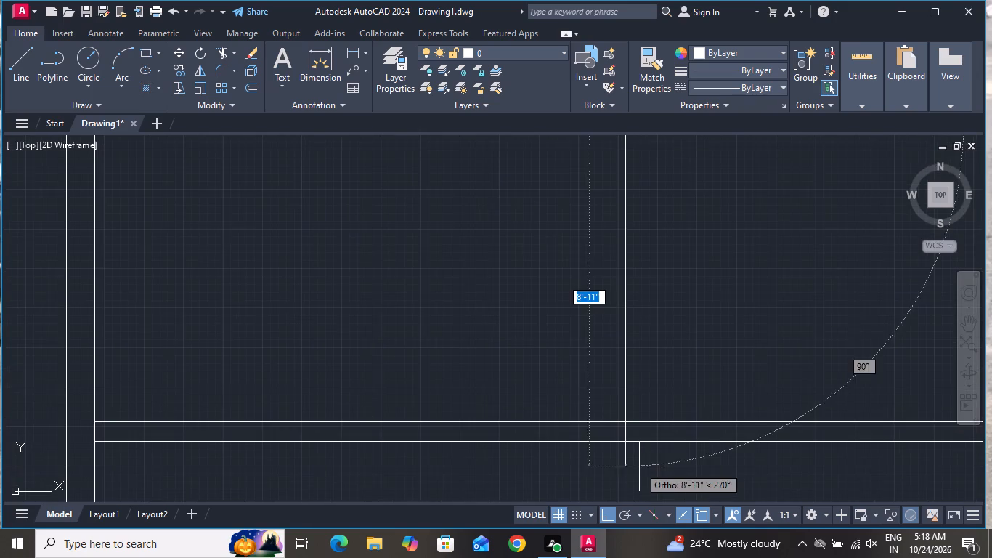
{"action": "left_click", "coordinate": [623, 439]}
{"action": "right_click", "coordinate": [623, 439]}
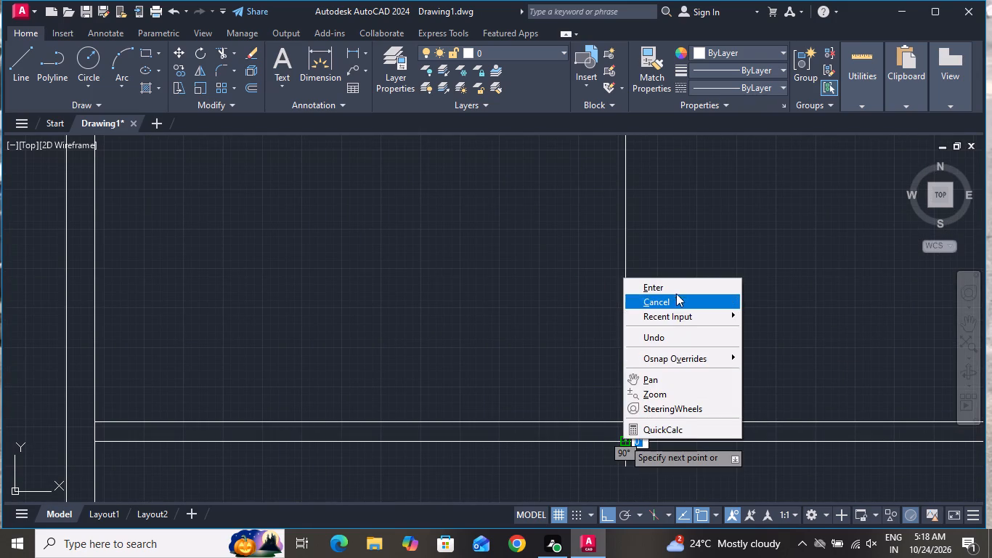
{"action": "left_click", "coordinate": [677, 303]}
Draw a parallel vertical line, about 8'-3" long, from the lower end of the partition's left face to the new horizontal partition's lower face.
{"action": "left_click", "coordinate": [28, 54]}
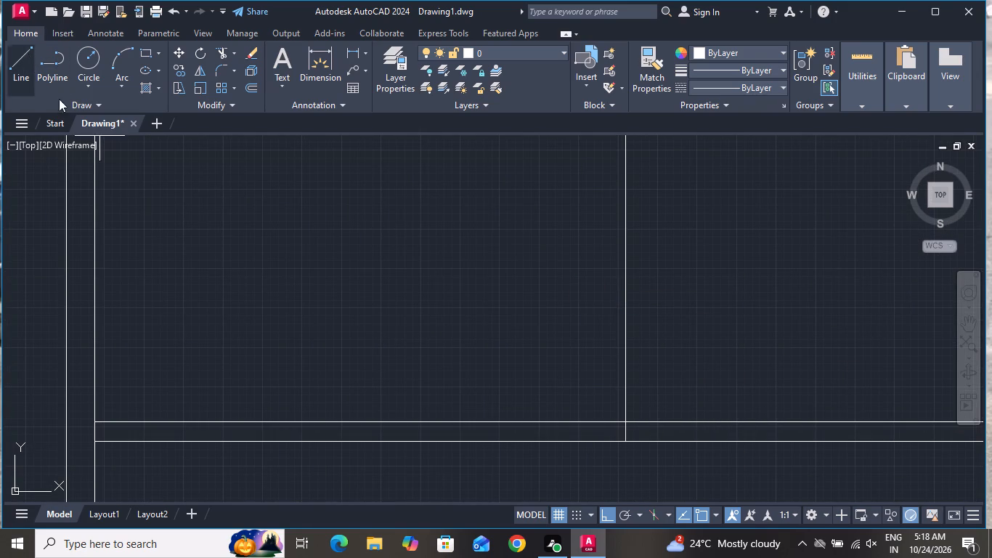
{"action": "scroll", "coordinate": [495, 489], "scroll_direction": "down", "scroll_amount": 2}
{"action": "scroll", "coordinate": [529, 357], "scroll_direction": "up", "scroll_amount": 3}
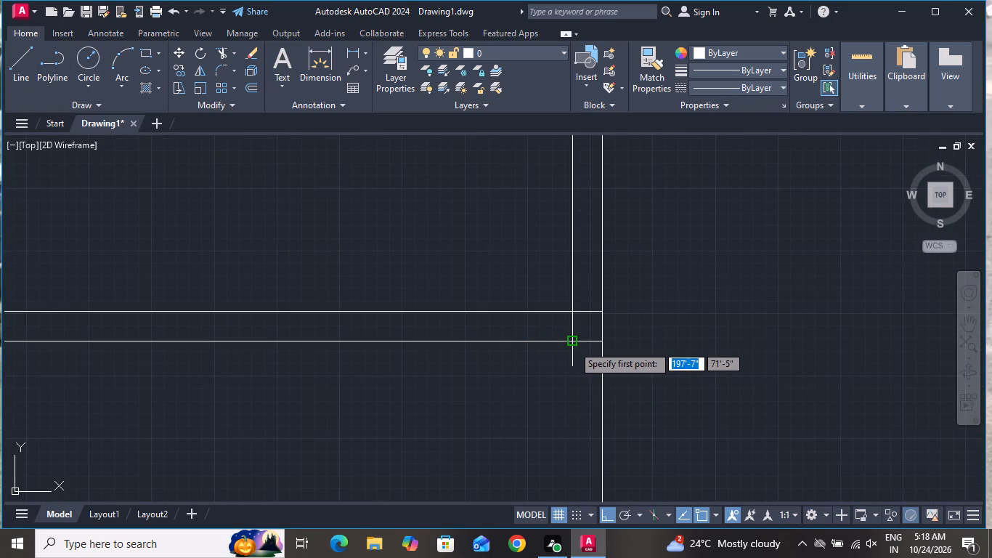
{"action": "left_click", "coordinate": [573, 345]}
{"action": "scroll", "coordinate": [603, 413], "scroll_direction": "down", "scroll_amount": 5}
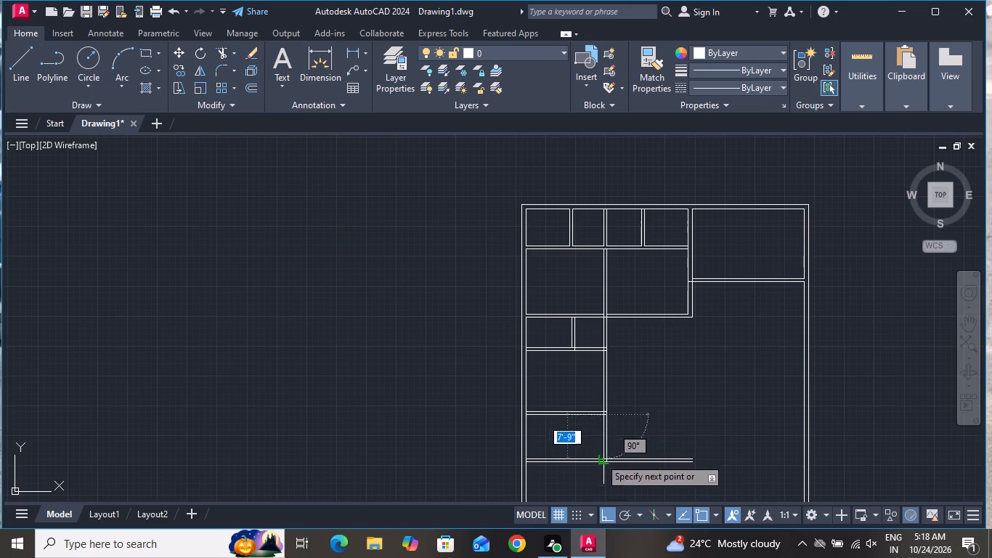
{"action": "scroll", "coordinate": [595, 471], "scroll_direction": "up", "scroll_amount": 4}
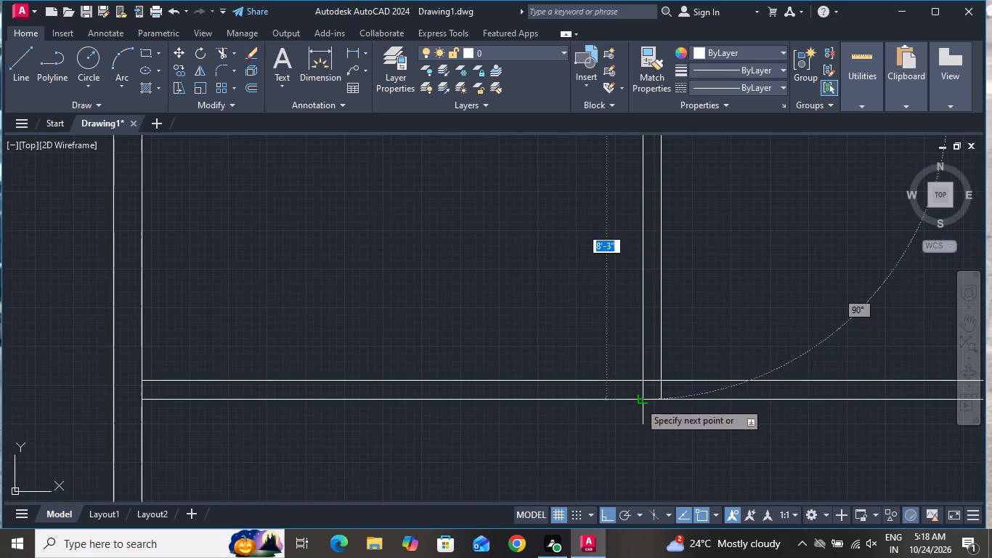
{"action": "left_click", "coordinate": [639, 402]}
{"action": "right_click", "coordinate": [639, 403]}
{"action": "left_click", "coordinate": [692, 268]}
Offset the left face of the newly drawn vertical partition section leftward by 4'11" into the lowest room.
{"action": "scroll", "coordinate": [645, 368], "scroll_direction": "down", "scroll_amount": 1}
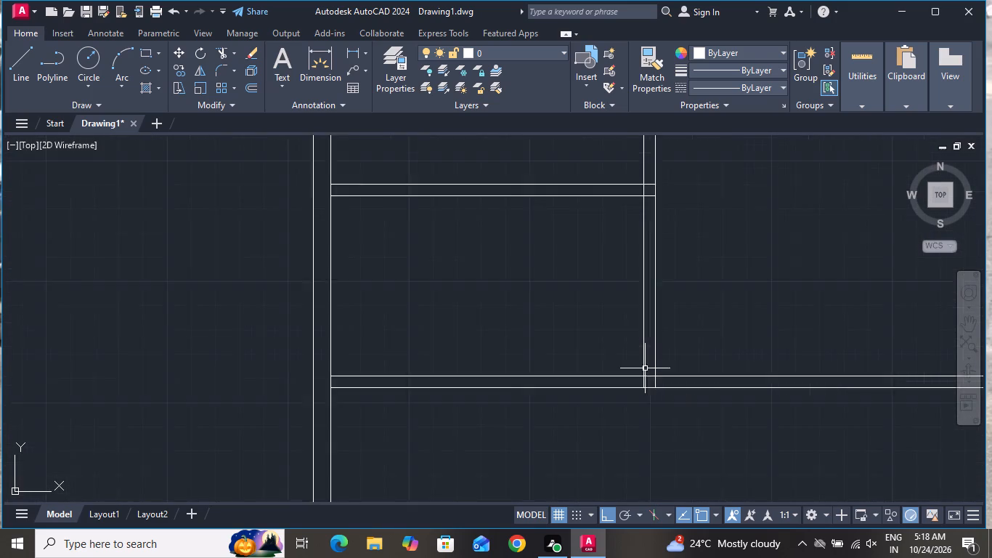
{"action": "scroll", "coordinate": [645, 368], "scroll_direction": "down", "scroll_amount": 3}
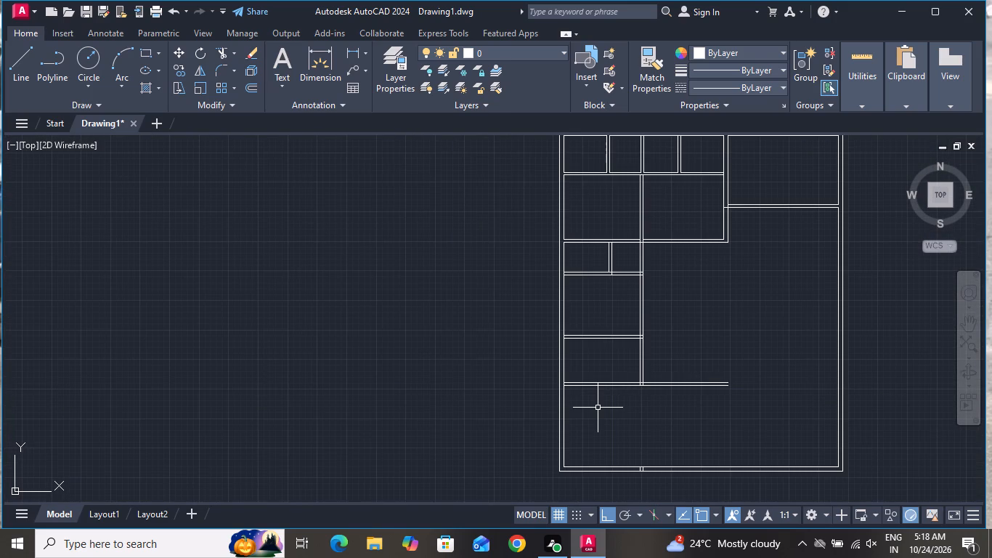
{"action": "type", "text": "o t"}
{"action": "key", "text": "space"}
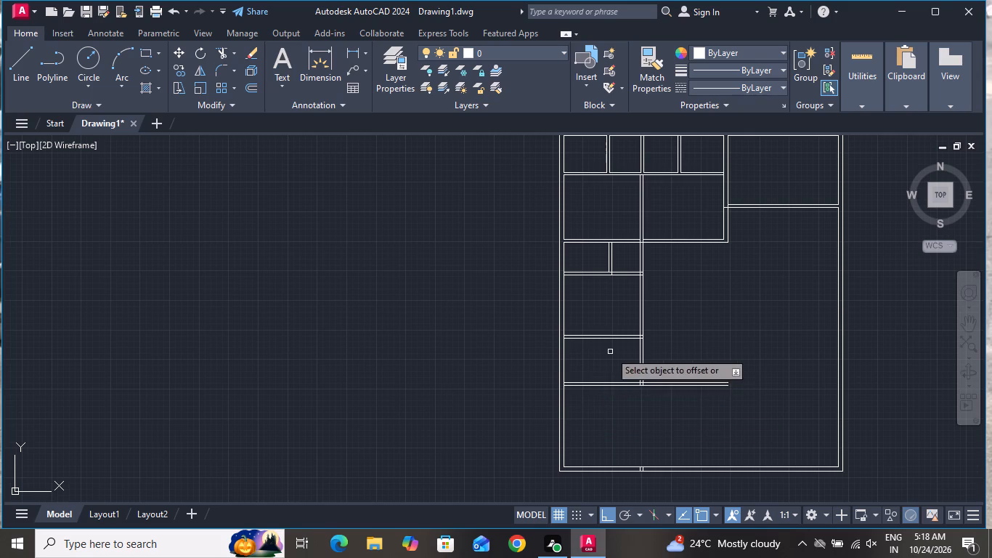
{"action": "scroll", "coordinate": [622, 341], "scroll_direction": "up", "scroll_amount": 2}
{"action": "left_click", "coordinate": [660, 368]}
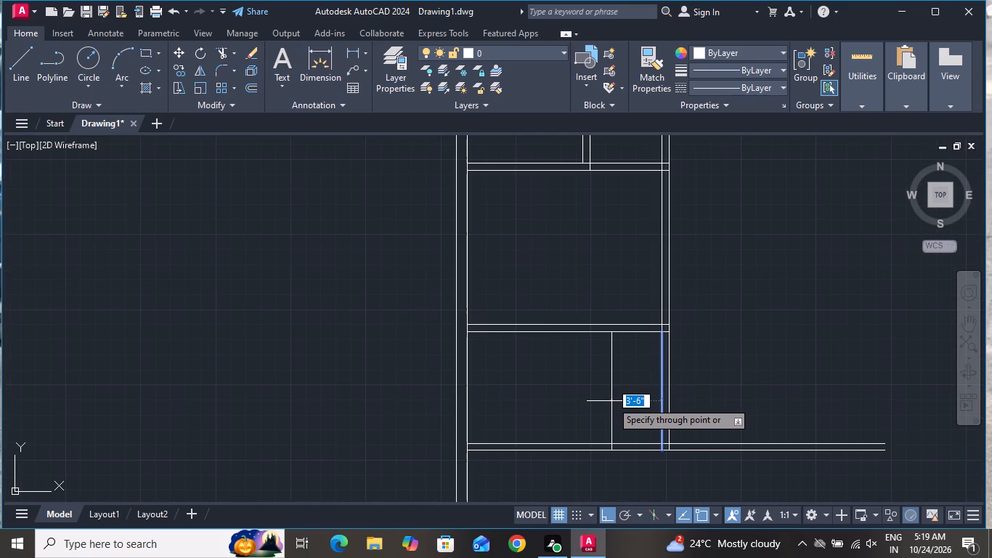
{"action": "key", "text": "4"}
{"action": "key", "text": "apostrophe"}
{"action": "type", "text": "11"}
{"action": "key", "text": "shift+quotedbl"}
{"action": "key", "text": "Return"}
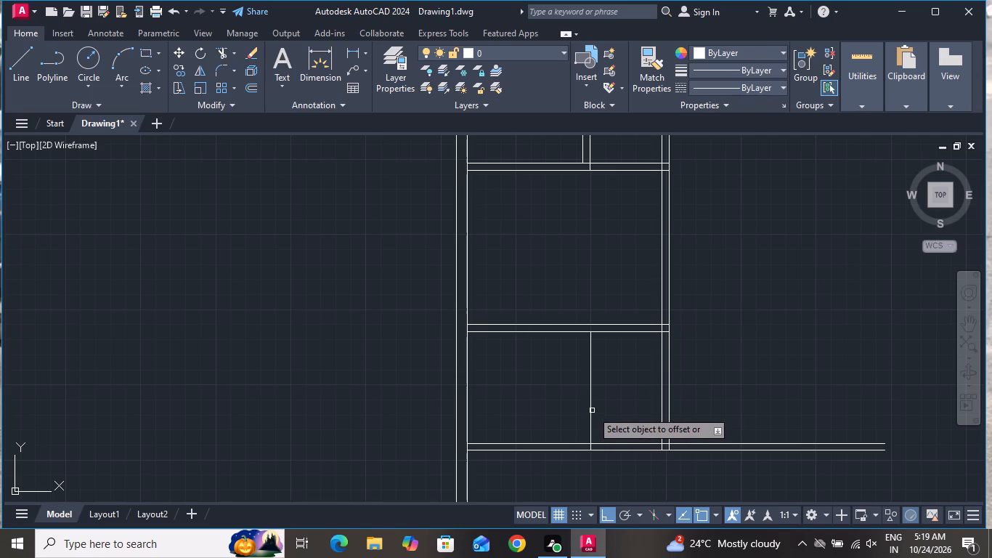
Offset the new vertical line in the lowest room 6" leftward to form the partition's second face.
{"action": "left_click", "coordinate": [592, 411]}
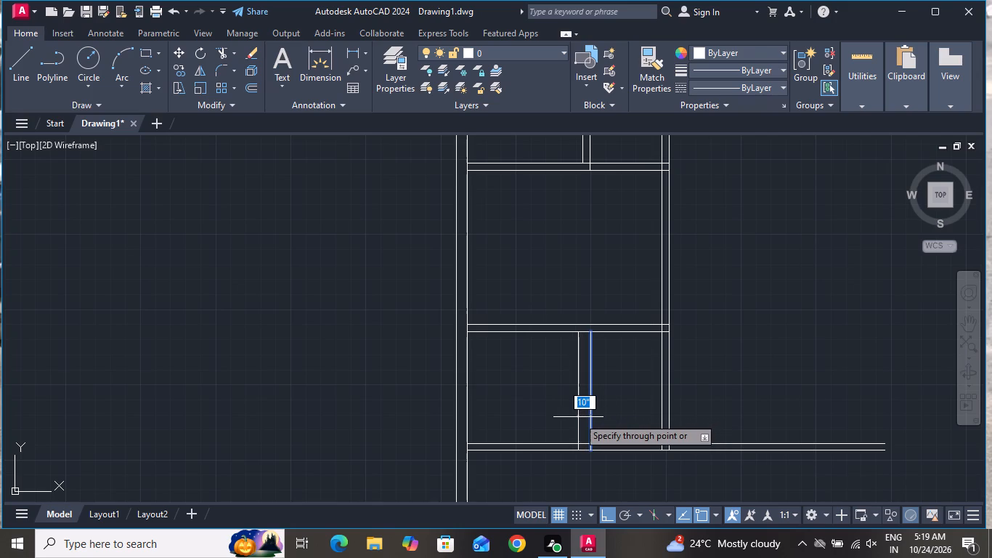
{"action": "key", "text": "6"}
{"action": "key", "text": "shift+quotedbl"}
{"action": "key", "text": "Return"}
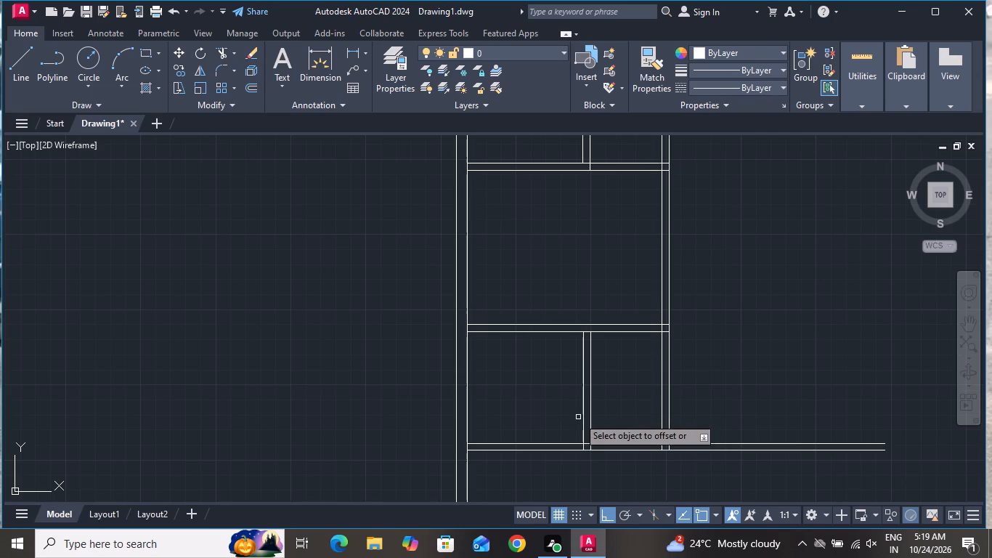
{"action": "right_click", "coordinate": [559, 385]}
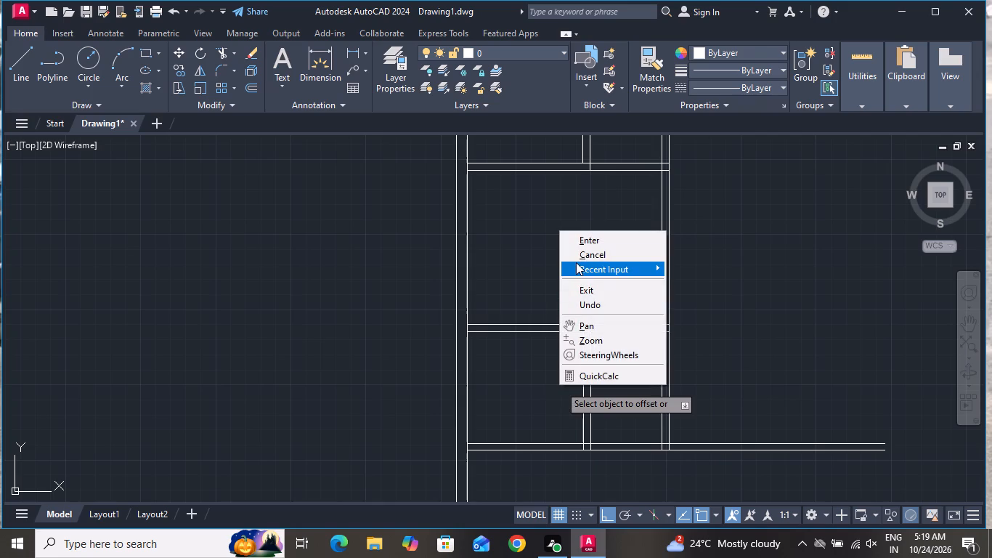
{"action": "left_click", "coordinate": [577, 258]}
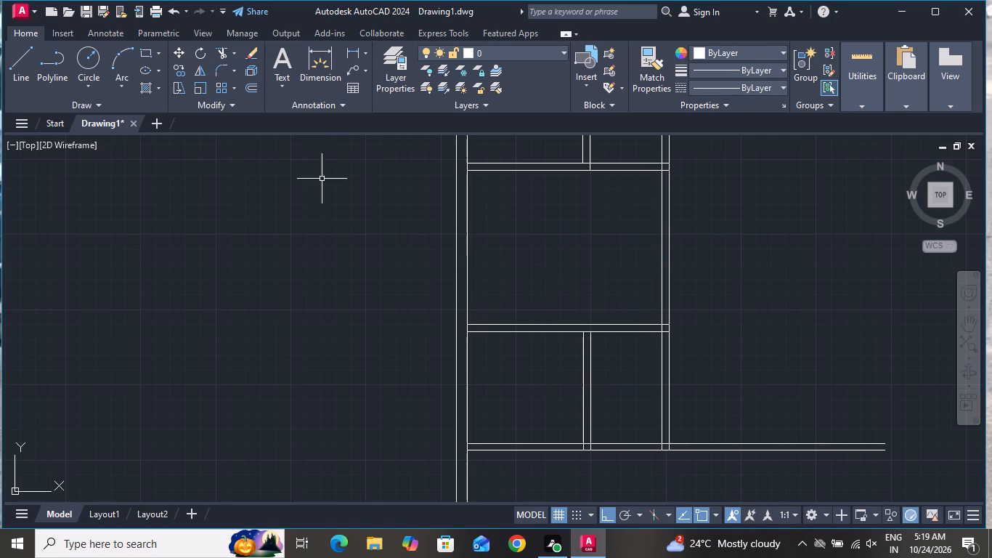
Draw a 9" horizontal line across the left main wall, continuing the lower face of the partition above the lowest room.
{"action": "left_click", "coordinate": [19, 63]}
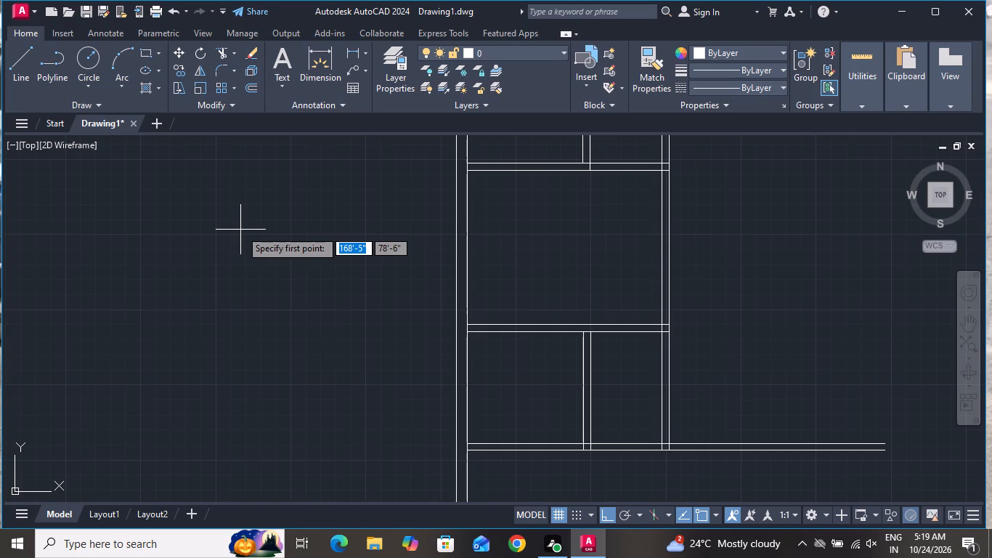
{"action": "scroll", "coordinate": [219, 148], "scroll_direction": "down", "scroll_amount": 1}
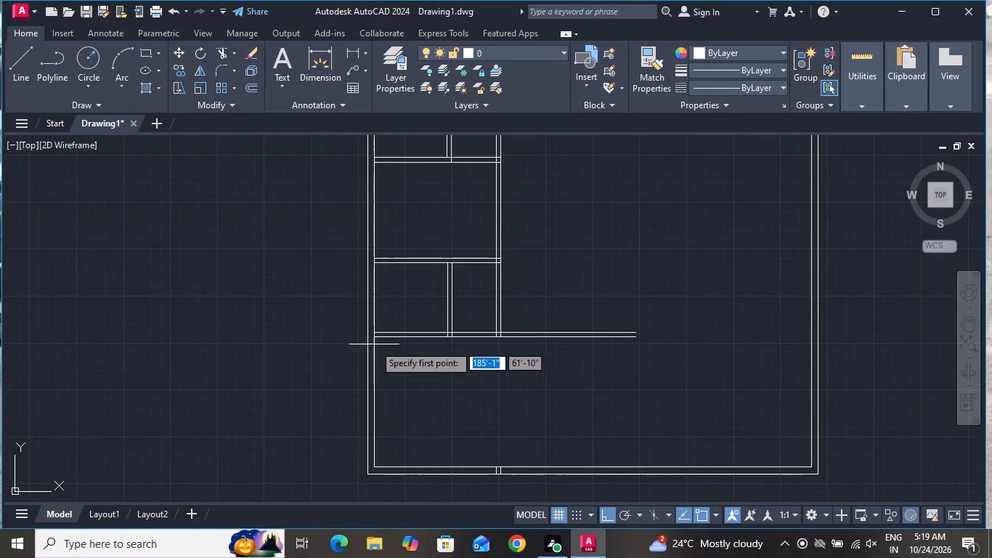
{"action": "scroll", "coordinate": [367, 336], "scroll_direction": "up", "scroll_amount": 3}
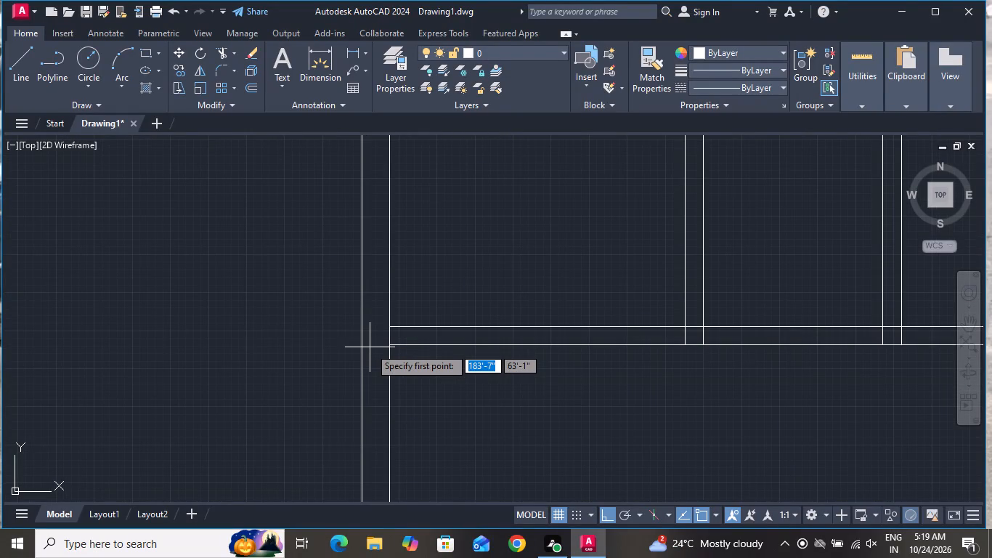
{"action": "scroll", "coordinate": [370, 352], "scroll_direction": "down", "scroll_amount": 2}
{"action": "scroll", "coordinate": [389, 217], "scroll_direction": "up", "scroll_amount": 3}
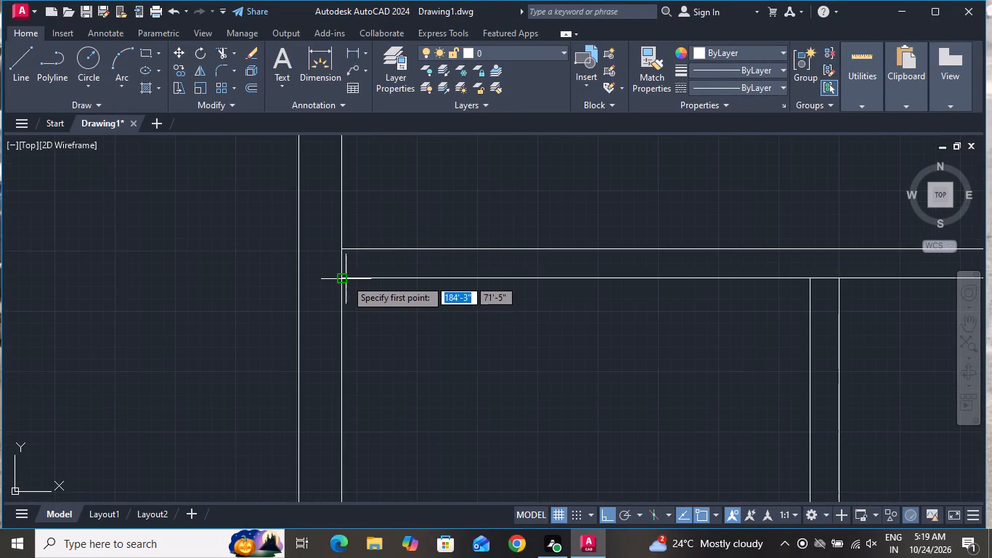
{"action": "left_click", "coordinate": [345, 280]}
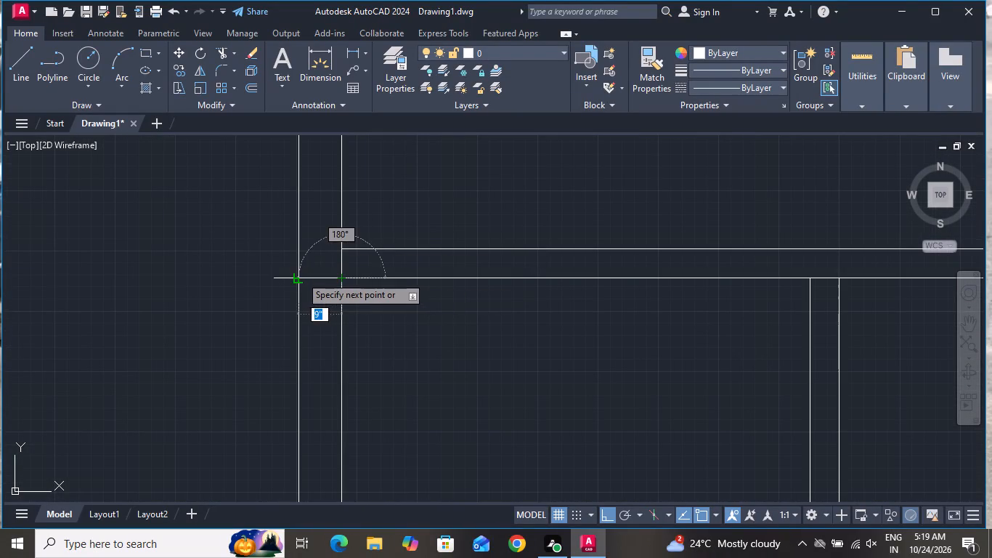
{"action": "left_click", "coordinate": [301, 276]}
{"action": "right_click", "coordinate": [301, 276]}
{"action": "left_click", "coordinate": [330, 291]}
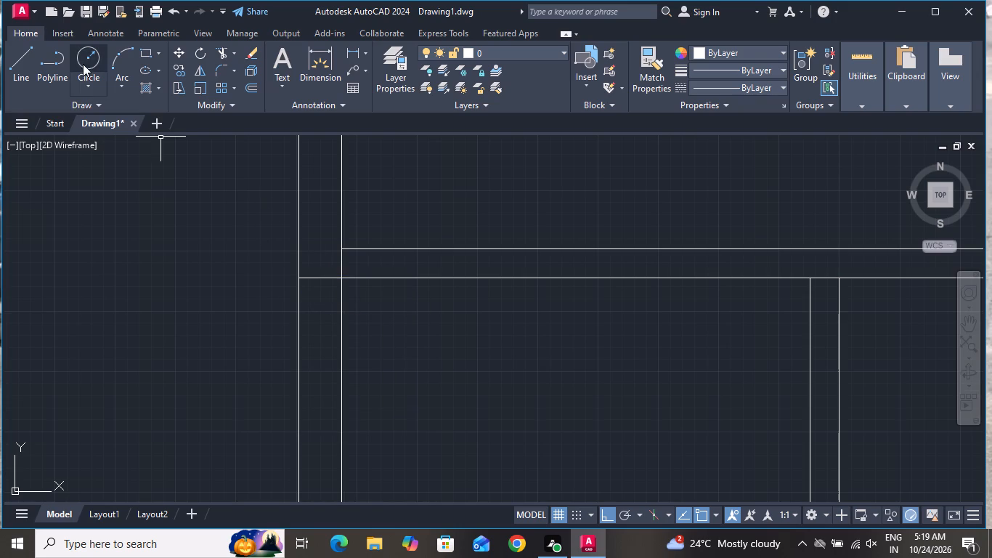
Trim away both faces of the lowest horizontal partition between the left main wall and the new vertical partition.
{"action": "left_click", "coordinate": [226, 46]}
{"action": "scroll", "coordinate": [461, 285], "scroll_direction": "down", "scroll_amount": 3}
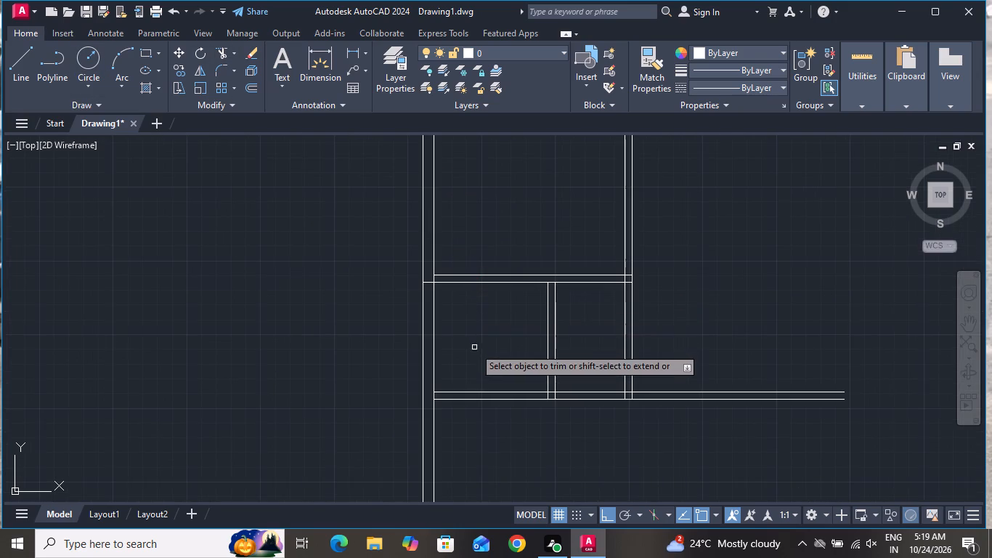
{"action": "left_click", "coordinate": [474, 348]}
{"action": "left_click", "coordinate": [488, 477]}
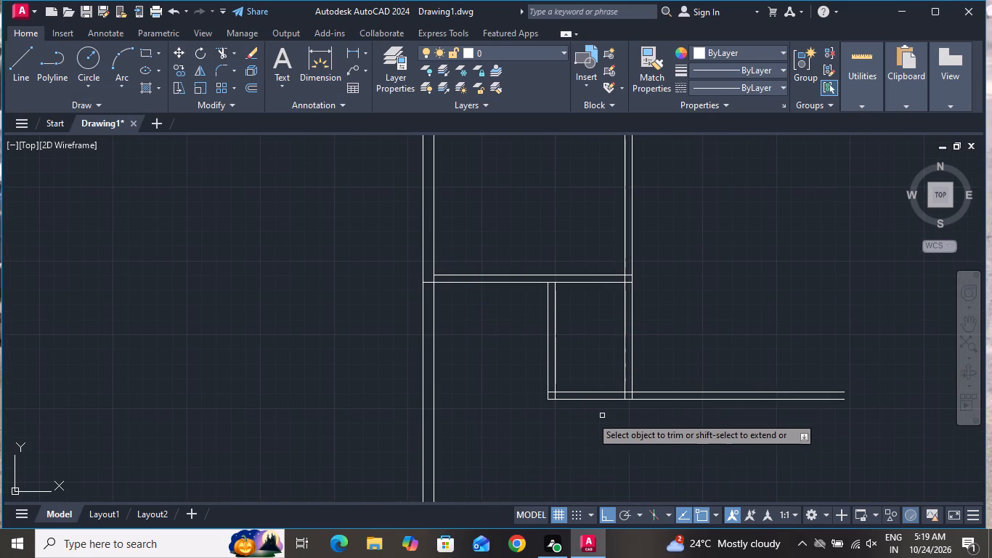
Trim the horizontal partition's lower face between the two faces of the new vertical partition to open their junction.
{"action": "scroll", "coordinate": [548, 294], "scroll_direction": "up", "scroll_amount": 2}
{"action": "left_click", "coordinate": [558, 274]}
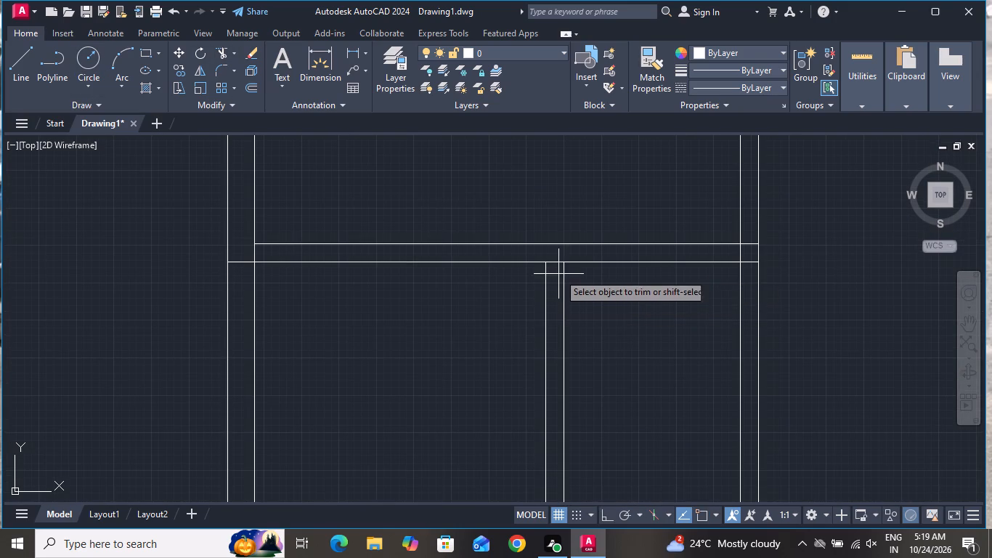
{"action": "left_click", "coordinate": [560, 248]}
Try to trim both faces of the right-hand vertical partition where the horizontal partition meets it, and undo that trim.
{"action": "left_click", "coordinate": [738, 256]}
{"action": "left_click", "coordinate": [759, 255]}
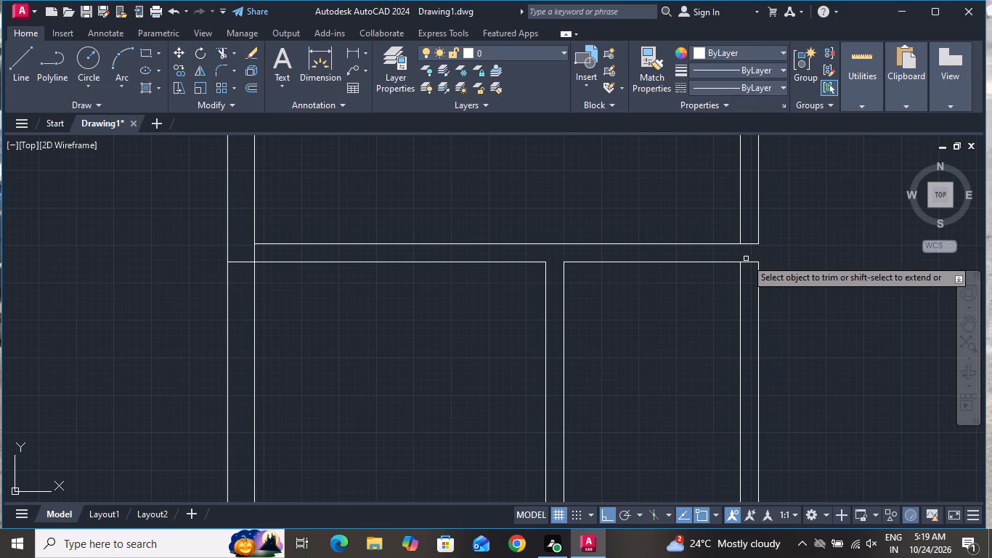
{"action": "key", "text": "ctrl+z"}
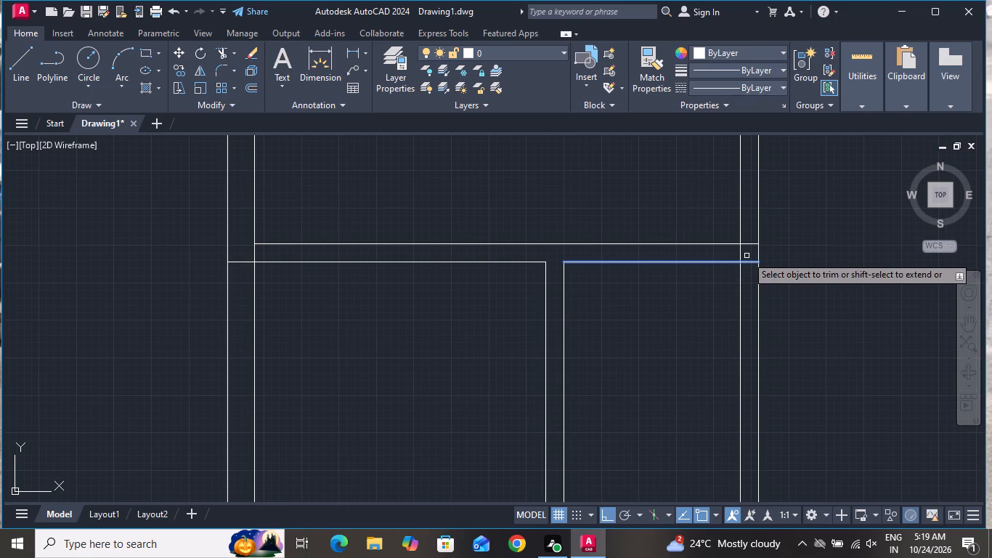
Trim the overlapping segments where the horizontal partition meets the right-hand vertical partition, keeping that partition's outer face continuous.
{"action": "scroll", "coordinate": [747, 256], "scroll_direction": "up", "scroll_amount": 4}
{"action": "left_click", "coordinate": [747, 256]}
{"action": "left_click", "coordinate": [745, 155]}
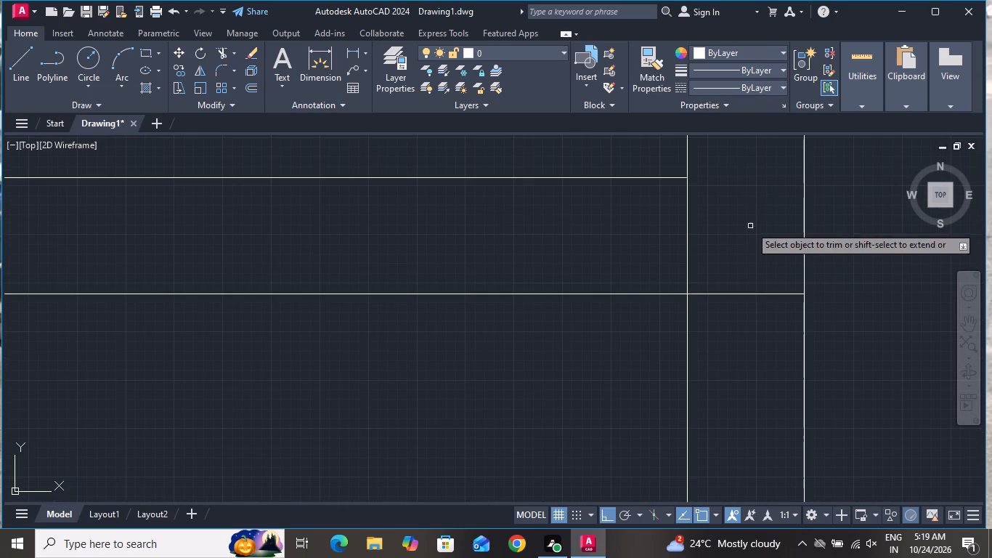
{"action": "left_click", "coordinate": [750, 227]}
{"action": "left_click", "coordinate": [754, 339]}
{"action": "left_click", "coordinate": [730, 190]}
{"action": "left_click", "coordinate": [653, 233]}
{"action": "scroll", "coordinate": [675, 233], "scroll_direction": "down", "scroll_amount": 4}
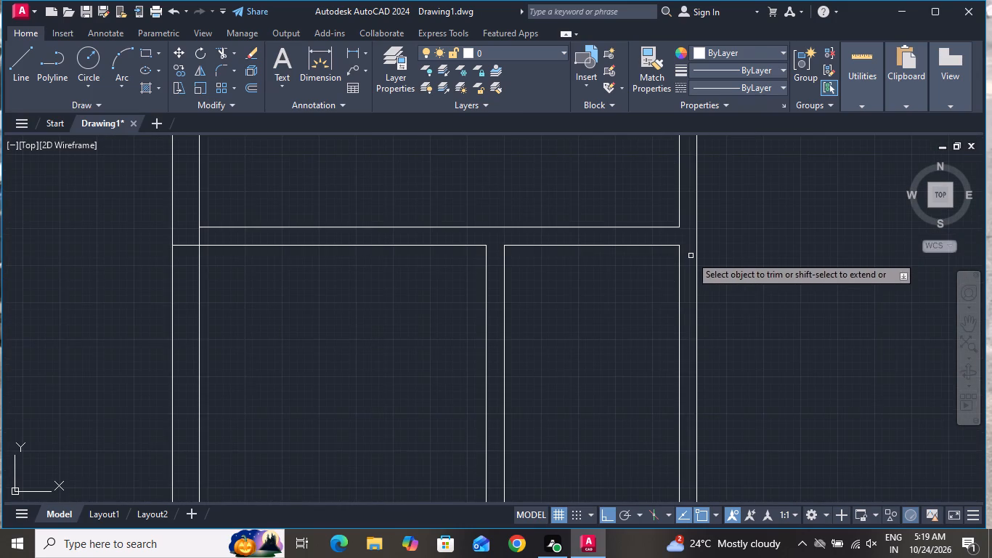
Trim the overlapping inner segments at the corner where the new vertical partition meets the lowest horizontal partition.
{"action": "scroll", "coordinate": [597, 290], "scroll_direction": "down", "scroll_amount": 2}
{"action": "scroll", "coordinate": [552, 390], "scroll_direction": "up", "scroll_amount": 4}
{"action": "left_click", "coordinate": [571, 299]}
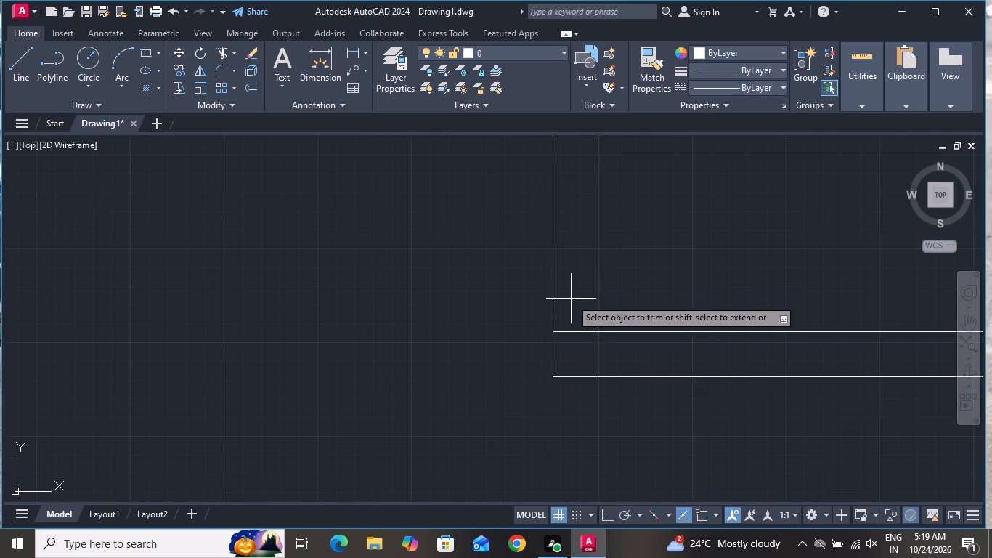
{"action": "double_click", "coordinate": [576, 358]}
{"action": "left_click", "coordinate": [631, 352]}
Trim the overlapping segments where the right-hand vertical partition meets the lowest horizontal partition, keeping its lower face continuous.
{"action": "scroll", "coordinate": [512, 429], "scroll_direction": "down", "scroll_amount": 3}
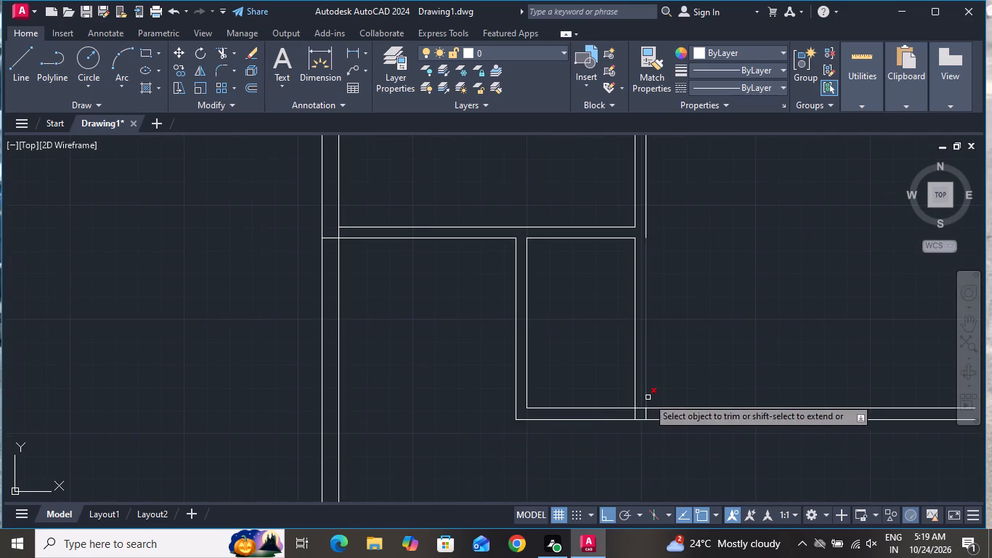
{"action": "scroll", "coordinate": [648, 397], "scroll_direction": "up", "scroll_amount": 4}
{"action": "scroll", "coordinate": [615, 411], "scroll_direction": "down", "scroll_amount": 2}
{"action": "scroll", "coordinate": [588, 452], "scroll_direction": "up", "scroll_amount": 2}
{"action": "left_click", "coordinate": [588, 453]}
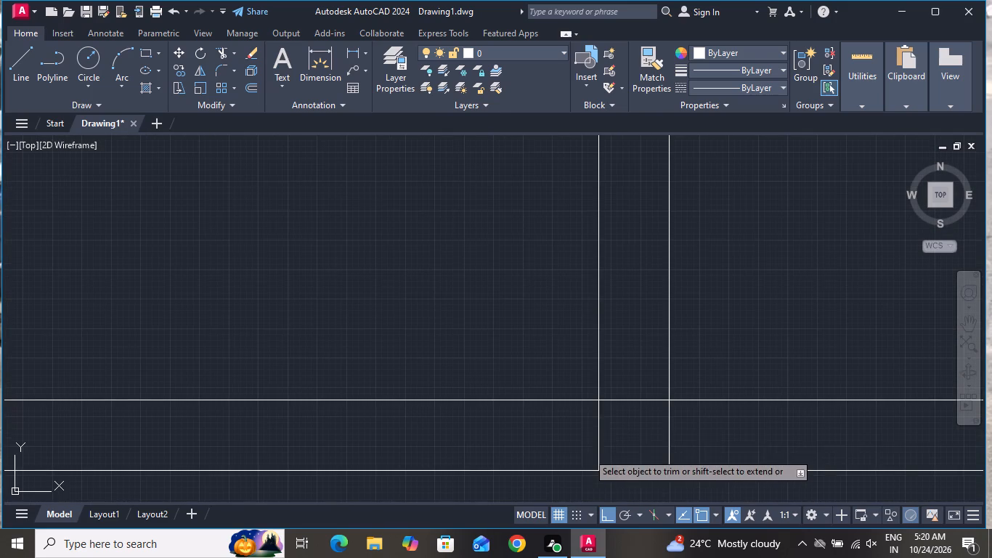
{"action": "left_click", "coordinate": [754, 440]}
{"action": "left_click", "coordinate": [646, 427]}
{"action": "left_click", "coordinate": [638, 371]}
{"action": "scroll", "coordinate": [642, 395], "scroll_direction": "down", "scroll_amount": 4}
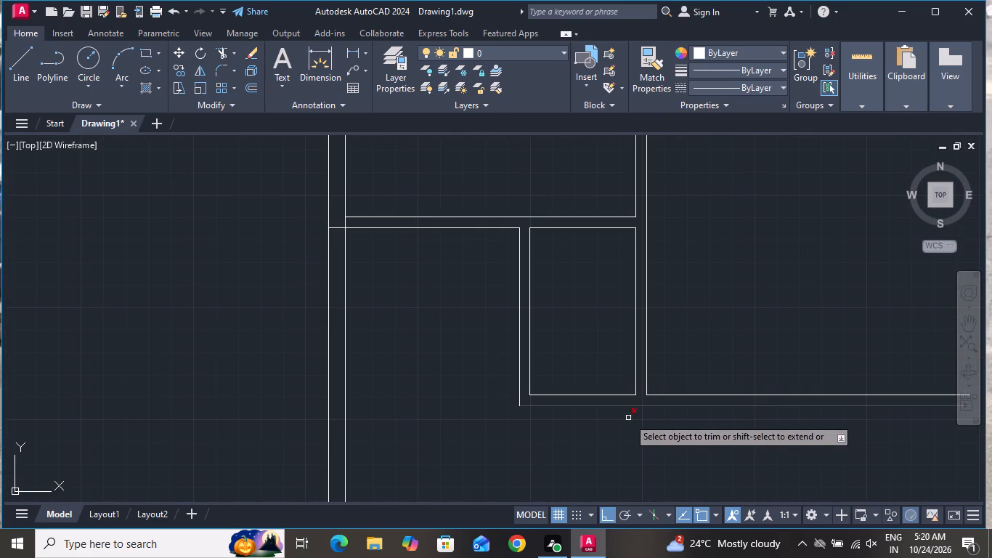
Trim the left main wall's inner face between the two faces of the horizontal partition above the lowest room.
{"action": "scroll", "coordinate": [463, 355], "scroll_direction": "down", "scroll_amount": 2}
{"action": "scroll", "coordinate": [407, 294], "scroll_direction": "up", "scroll_amount": 3}
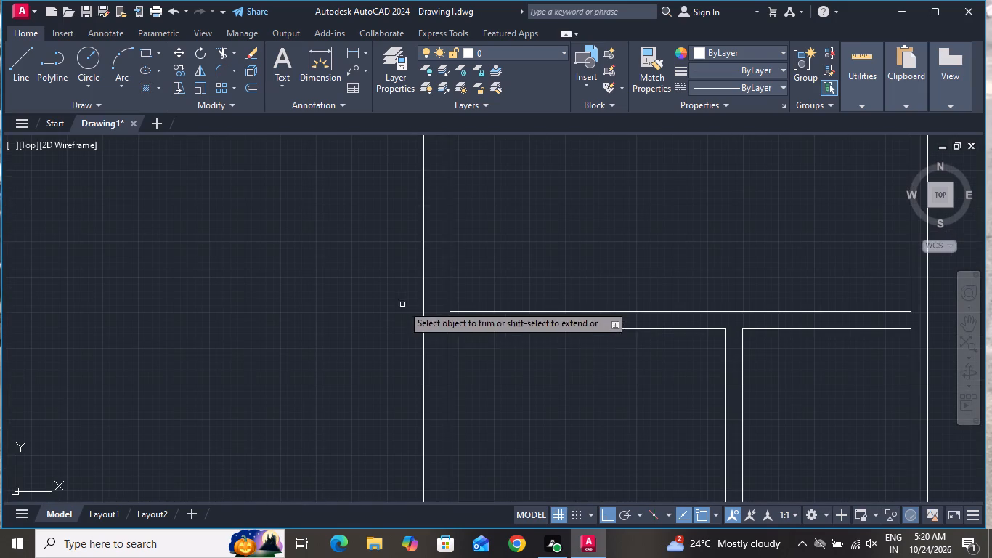
{"action": "left_click", "coordinate": [447, 318]}
Trim away the two leftover vertical stubs crossing the bottom main wall and finish trimming.
{"action": "scroll", "coordinate": [516, 366], "scroll_direction": "down", "scroll_amount": 3}
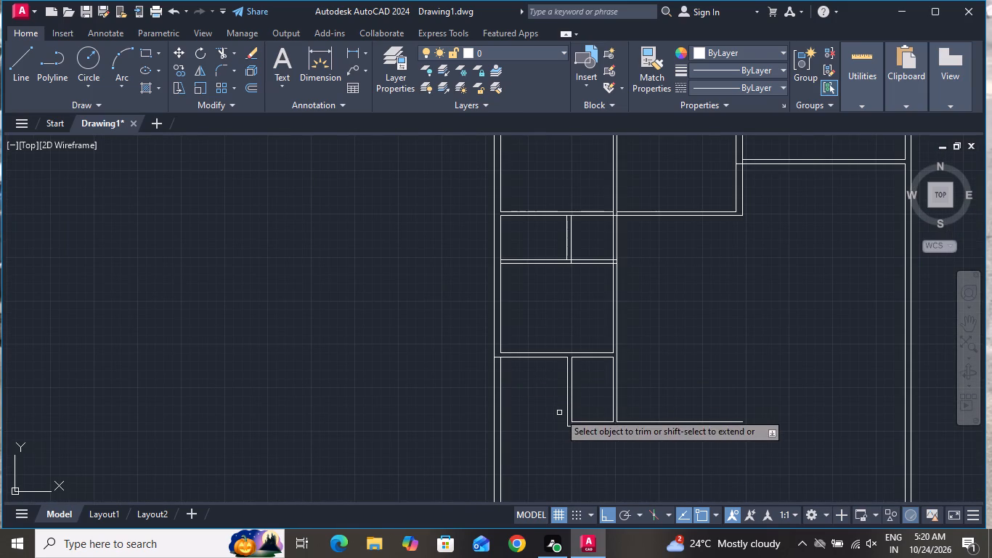
{"action": "scroll", "coordinate": [568, 357], "scroll_direction": "down", "scroll_amount": 2}
{"action": "scroll", "coordinate": [654, 415], "scroll_direction": "up", "scroll_amount": 4}
{"action": "scroll", "coordinate": [654, 415], "scroll_direction": "down", "scroll_amount": 1}
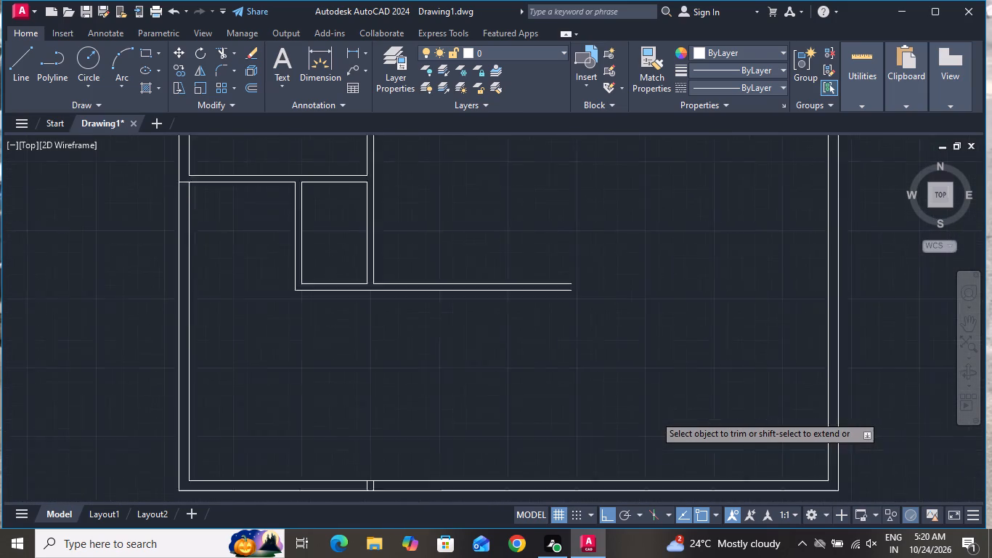
{"action": "scroll", "coordinate": [654, 415], "scroll_direction": "down", "scroll_amount": 1}
{"action": "scroll", "coordinate": [463, 466], "scroll_direction": "up", "scroll_amount": 5}
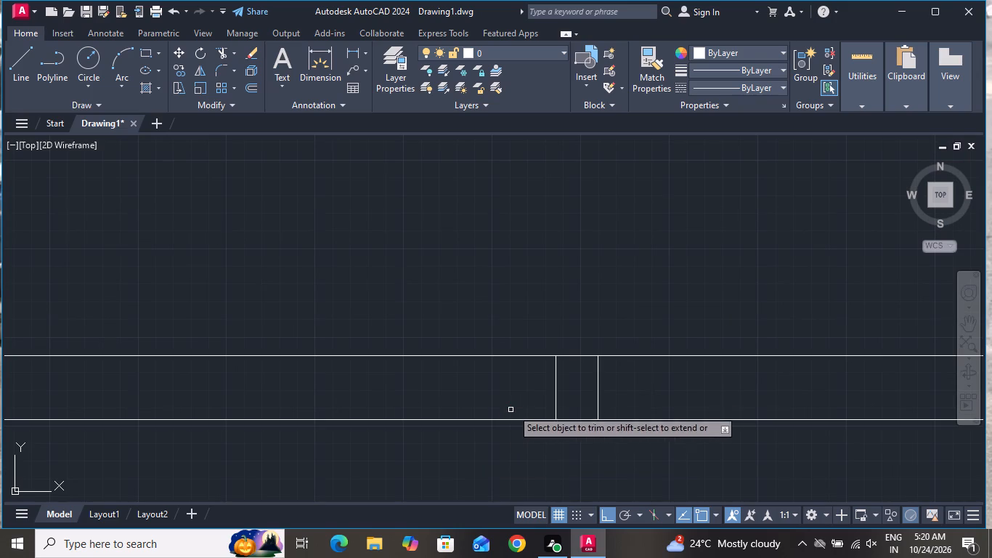
{"action": "left_click_drag", "start_coordinate": [518, 400], "coordinate": [531, 395]}
{"action": "left_click", "coordinate": [686, 392]}
{"action": "scroll", "coordinate": [537, 475], "scroll_direction": "down", "scroll_amount": 3}
{"action": "scroll", "coordinate": [531, 413], "scroll_direction": "down", "scroll_amount": 3}
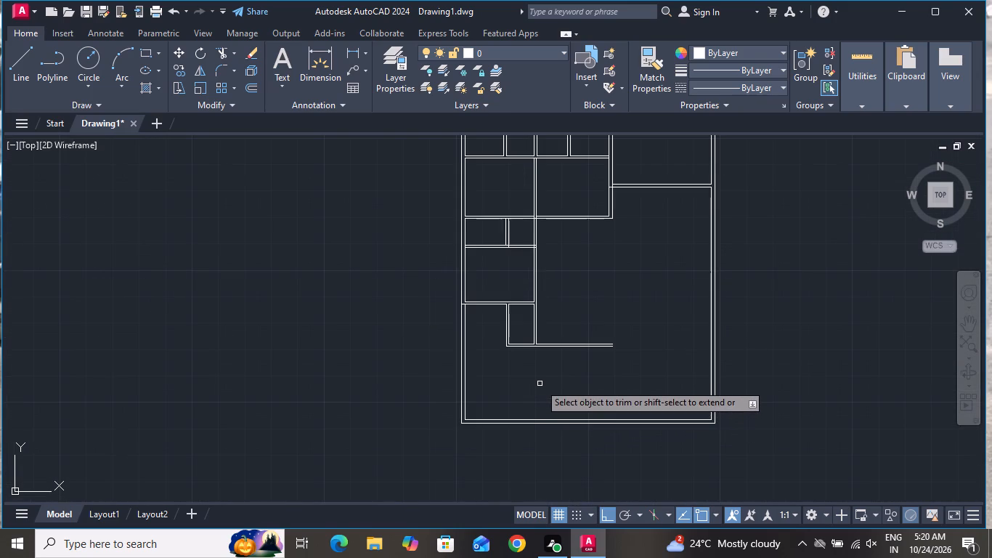
{"action": "right_click", "coordinate": [540, 384]}
{"action": "left_click", "coordinate": [558, 213]}
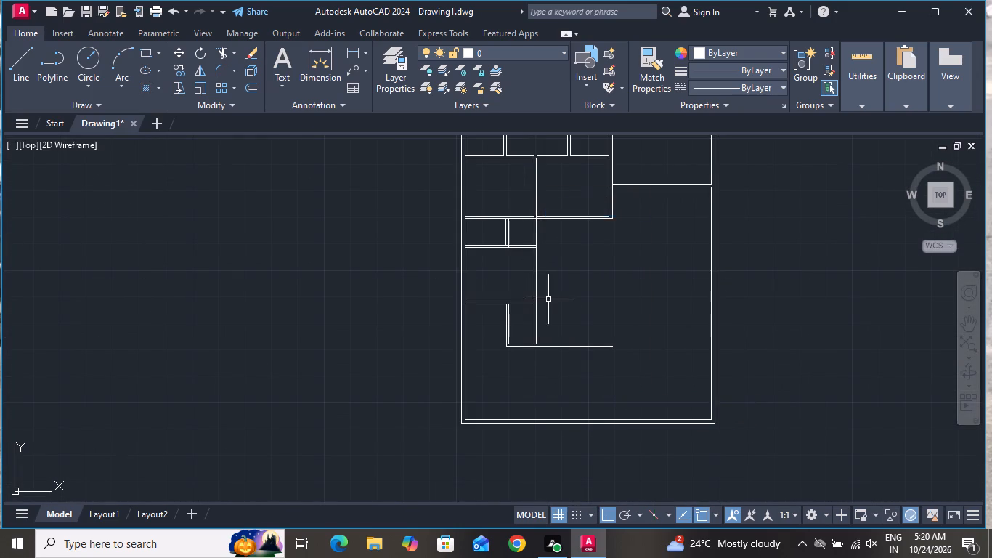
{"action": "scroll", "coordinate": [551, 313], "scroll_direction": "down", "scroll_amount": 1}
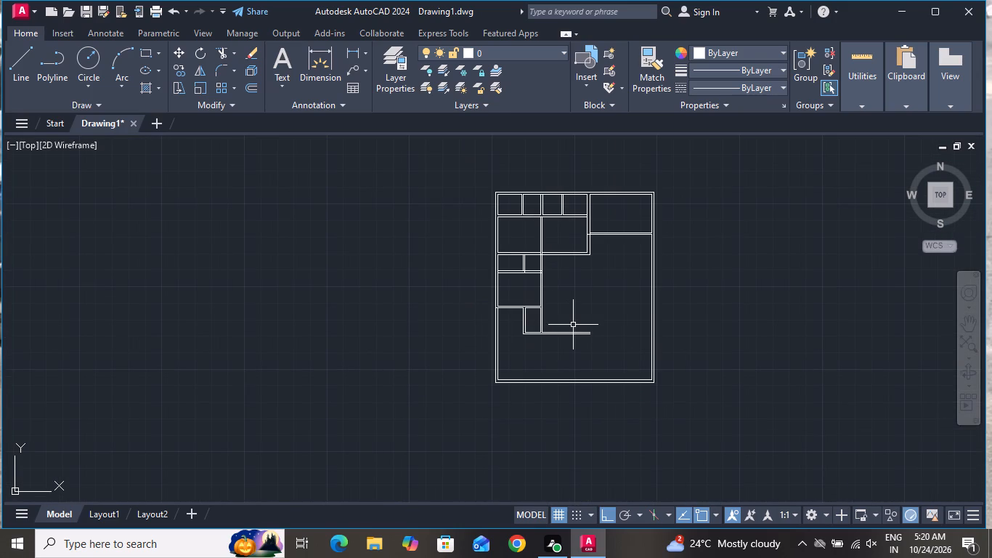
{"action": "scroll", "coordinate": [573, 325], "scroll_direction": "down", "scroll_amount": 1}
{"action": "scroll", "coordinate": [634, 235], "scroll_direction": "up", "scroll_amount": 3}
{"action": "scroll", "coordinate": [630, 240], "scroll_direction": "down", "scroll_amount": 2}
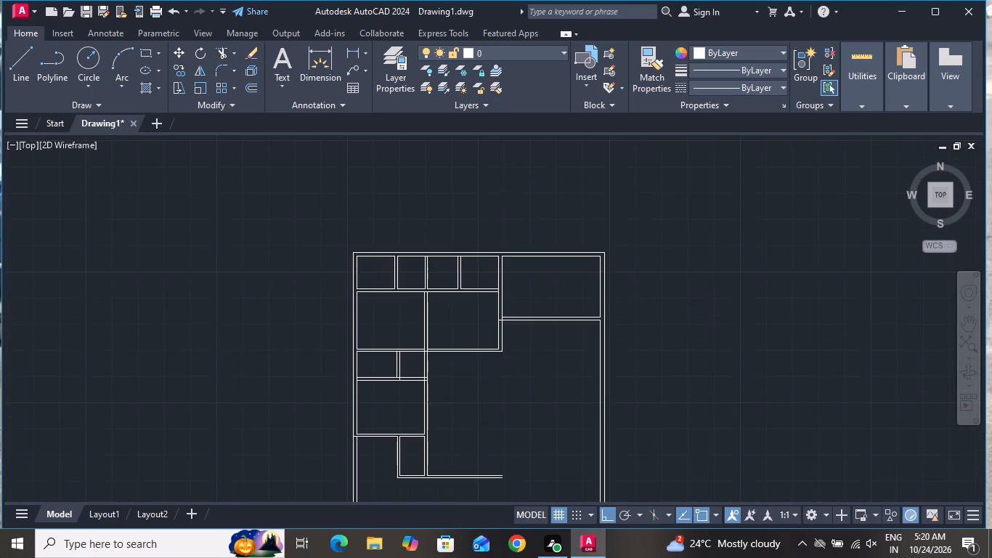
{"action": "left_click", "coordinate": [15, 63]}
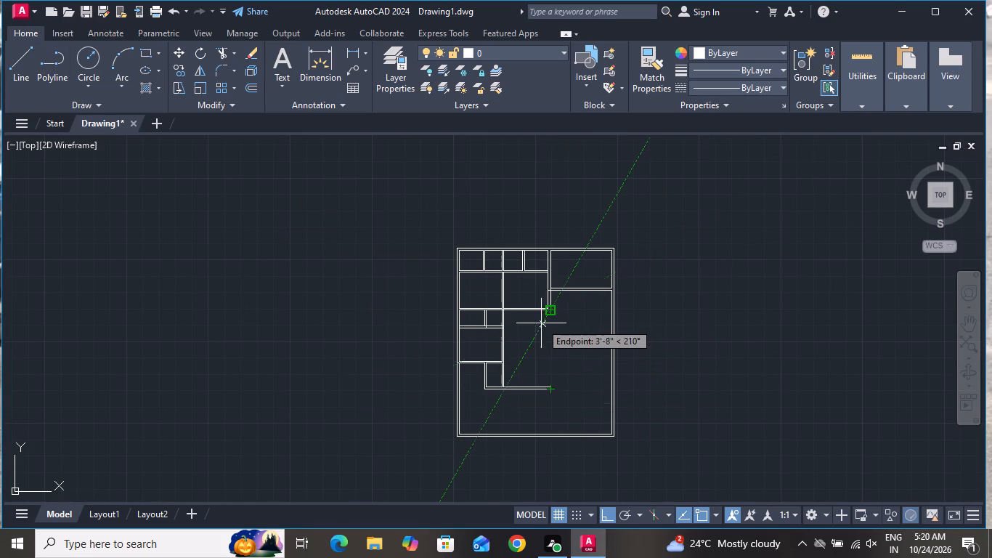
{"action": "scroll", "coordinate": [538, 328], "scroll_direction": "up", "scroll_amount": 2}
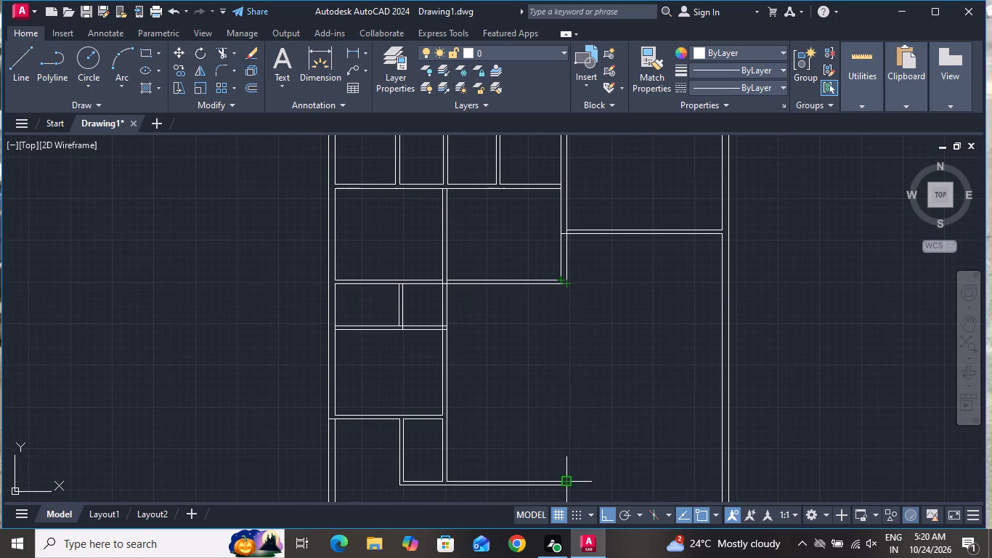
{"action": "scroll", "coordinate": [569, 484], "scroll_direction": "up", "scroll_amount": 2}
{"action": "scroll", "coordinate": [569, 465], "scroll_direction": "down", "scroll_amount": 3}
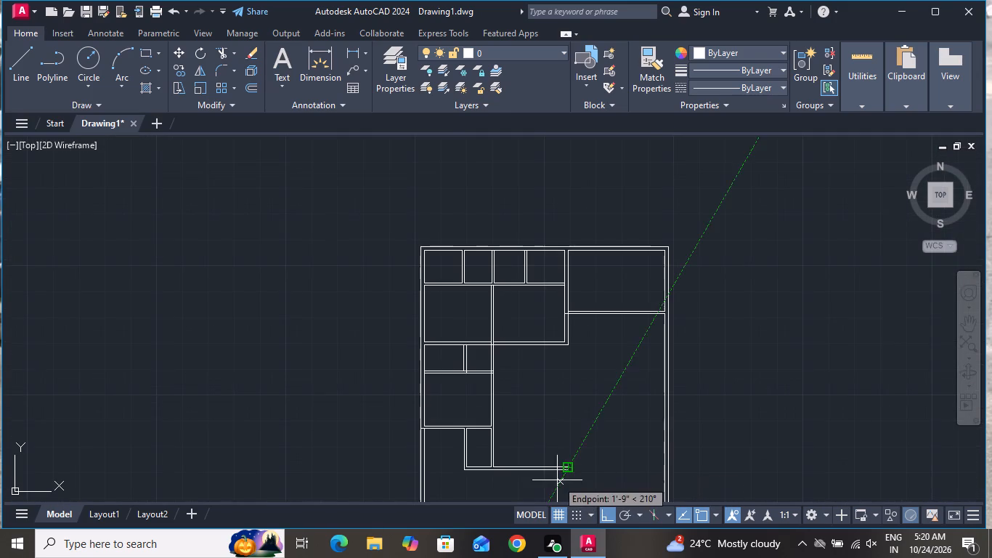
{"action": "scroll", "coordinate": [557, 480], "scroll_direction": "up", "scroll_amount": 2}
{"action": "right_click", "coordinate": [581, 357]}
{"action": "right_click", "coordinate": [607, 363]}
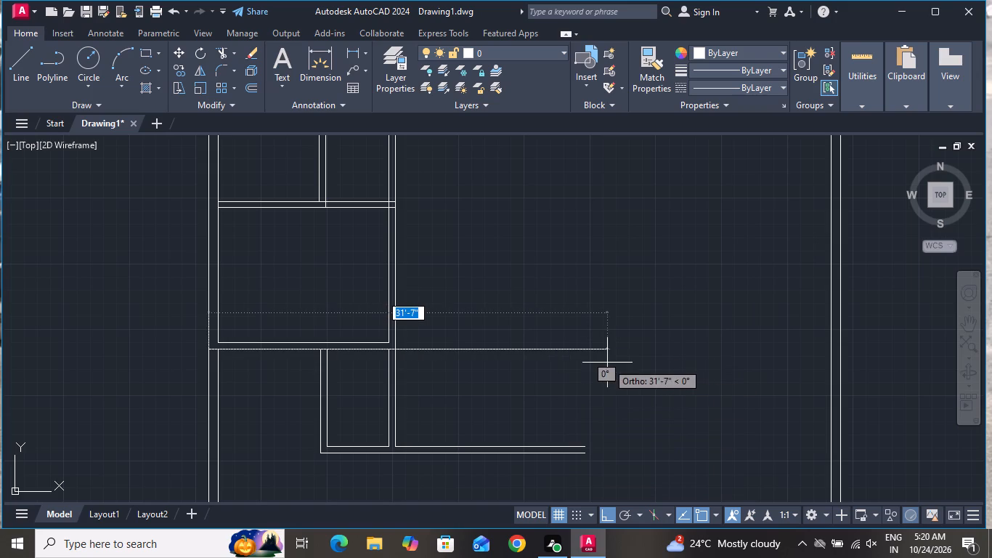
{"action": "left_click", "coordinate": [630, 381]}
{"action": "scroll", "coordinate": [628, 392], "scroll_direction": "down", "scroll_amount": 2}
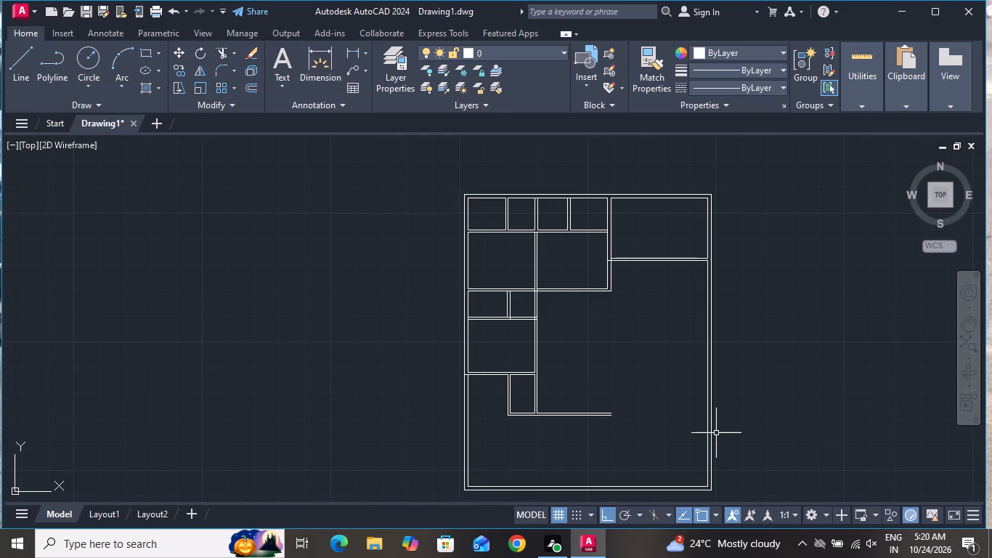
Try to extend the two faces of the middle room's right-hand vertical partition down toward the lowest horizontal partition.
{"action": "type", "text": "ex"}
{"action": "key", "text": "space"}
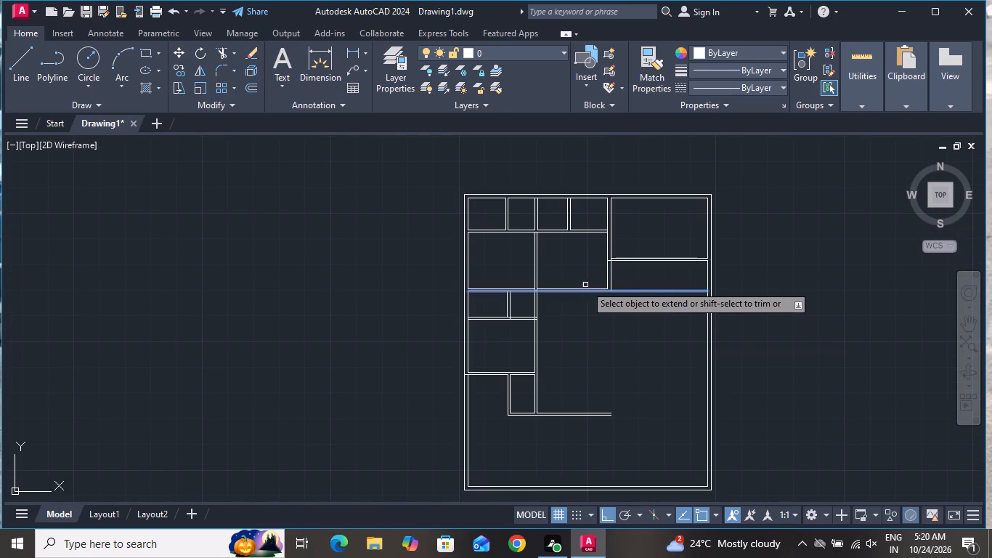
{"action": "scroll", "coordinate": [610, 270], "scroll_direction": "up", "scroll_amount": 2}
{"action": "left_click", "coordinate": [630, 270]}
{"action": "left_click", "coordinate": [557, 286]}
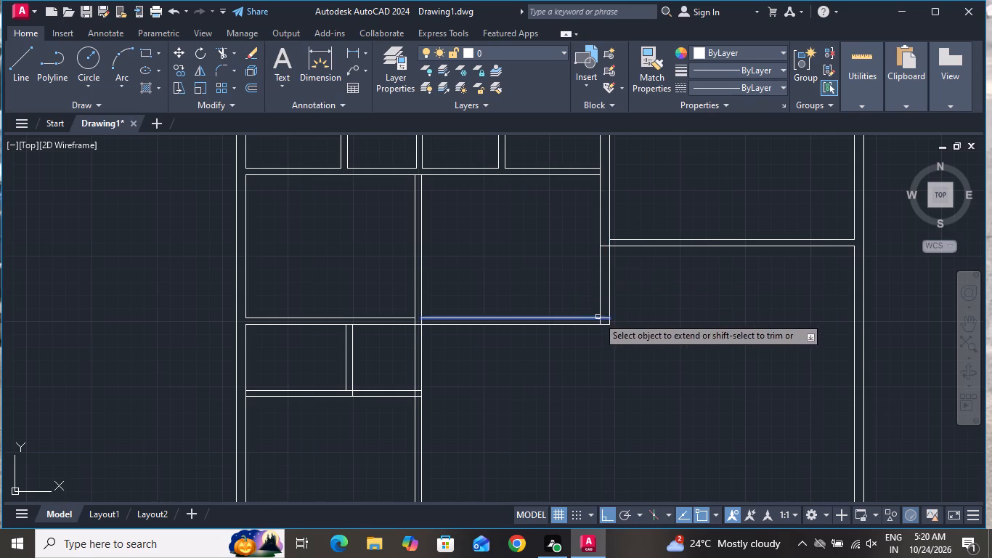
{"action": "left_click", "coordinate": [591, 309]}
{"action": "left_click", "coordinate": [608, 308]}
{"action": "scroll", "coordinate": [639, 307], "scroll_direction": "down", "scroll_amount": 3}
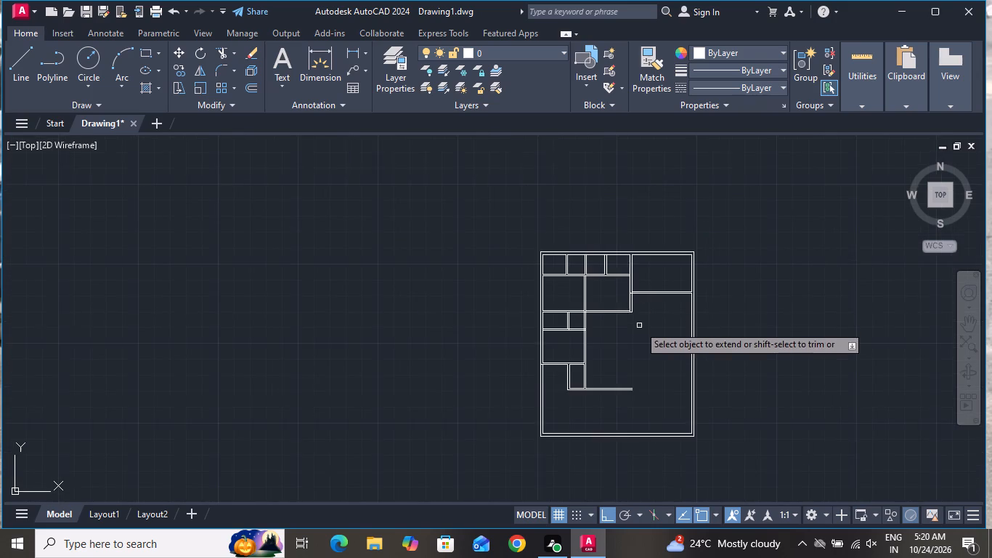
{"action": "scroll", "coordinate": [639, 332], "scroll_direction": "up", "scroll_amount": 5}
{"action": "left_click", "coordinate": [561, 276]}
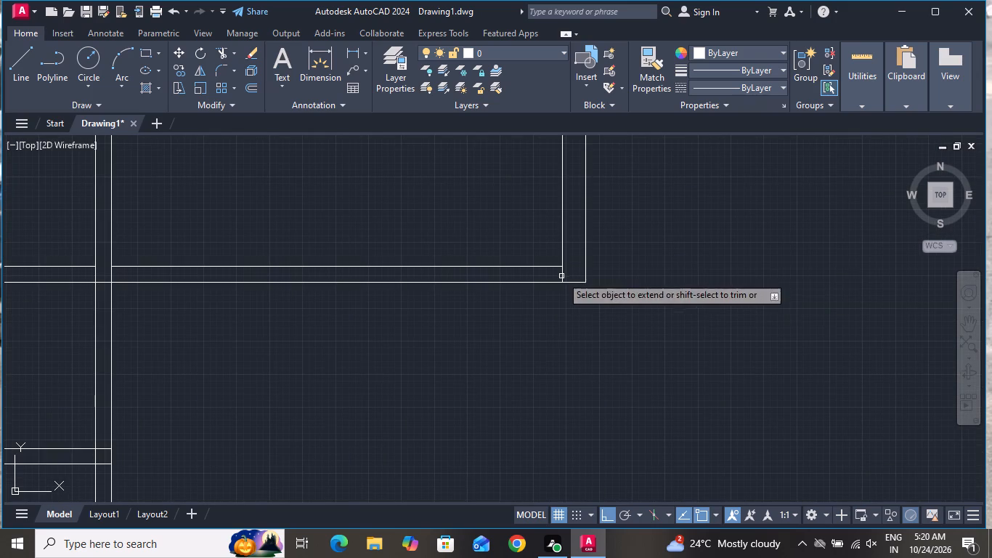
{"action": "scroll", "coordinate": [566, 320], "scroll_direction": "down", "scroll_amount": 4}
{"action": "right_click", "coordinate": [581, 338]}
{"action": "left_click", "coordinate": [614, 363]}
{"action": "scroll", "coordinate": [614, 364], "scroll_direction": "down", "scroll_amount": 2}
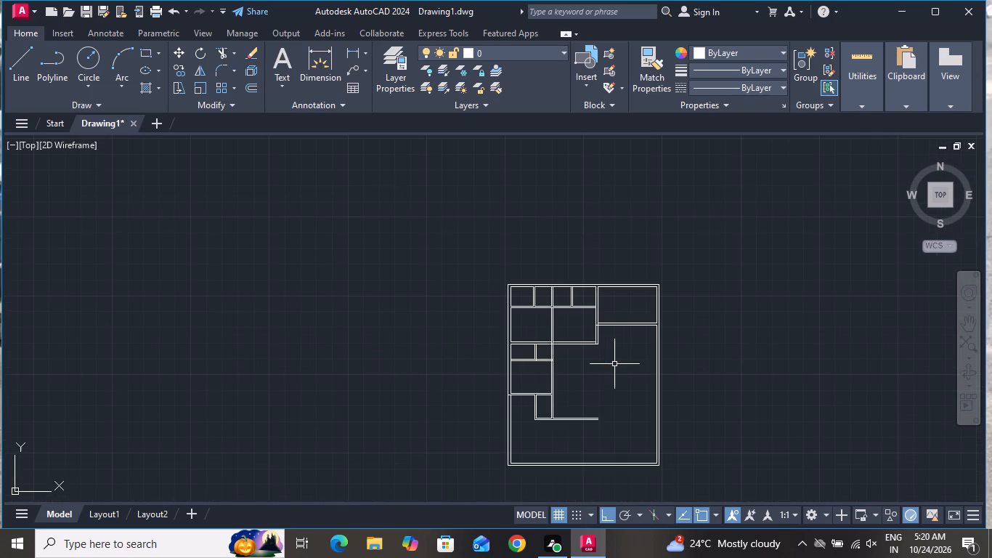
Draw a line continuing the vertical partition's inner face from the middle room's lower-right corner down to the lowest partition's upper face.
{"action": "left_click", "coordinate": [28, 59]}
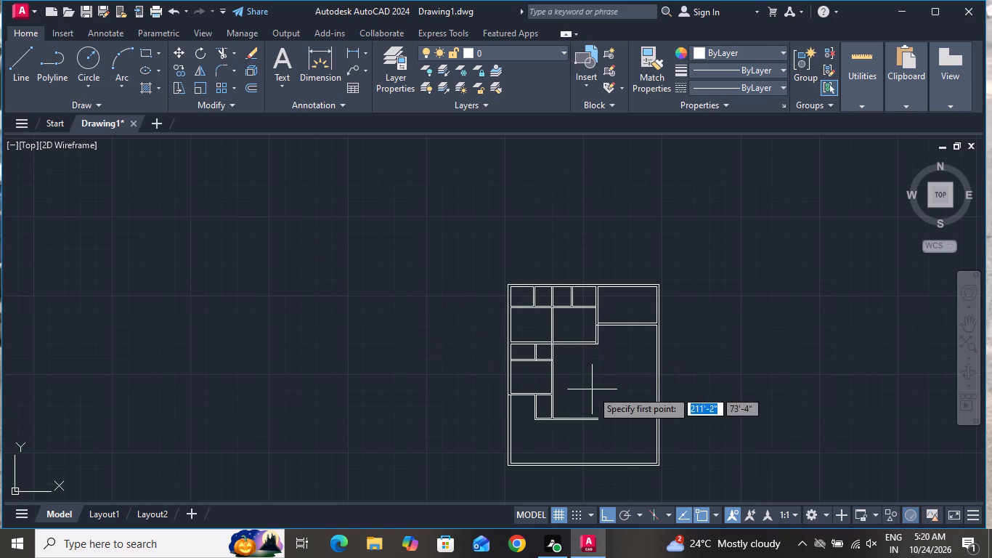
{"action": "scroll", "coordinate": [598, 401], "scroll_direction": "up", "scroll_amount": 2}
{"action": "scroll", "coordinate": [593, 239], "scroll_direction": "up", "scroll_amount": 5}
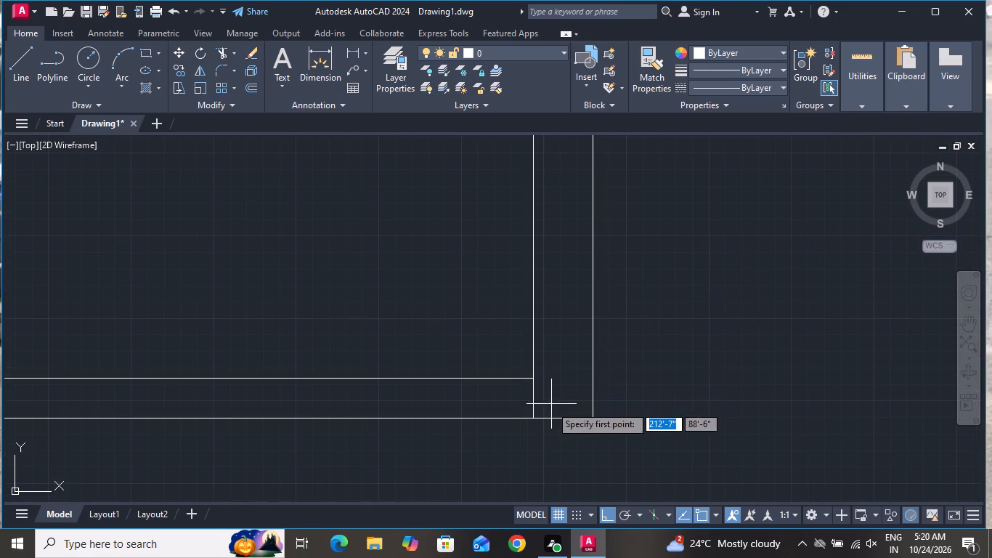
{"action": "left_click", "coordinate": [537, 421]}
{"action": "scroll", "coordinate": [542, 410], "scroll_direction": "down", "scroll_amount": 4}
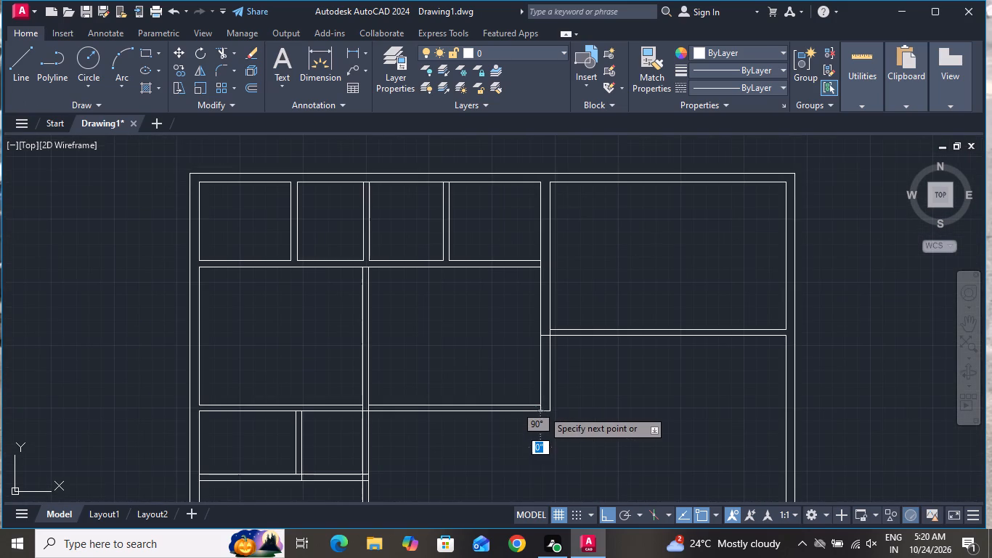
{"action": "scroll", "coordinate": [542, 410], "scroll_direction": "down", "scroll_amount": 5}
{"action": "scroll", "coordinate": [553, 464], "scroll_direction": "up", "scroll_amount": 6}
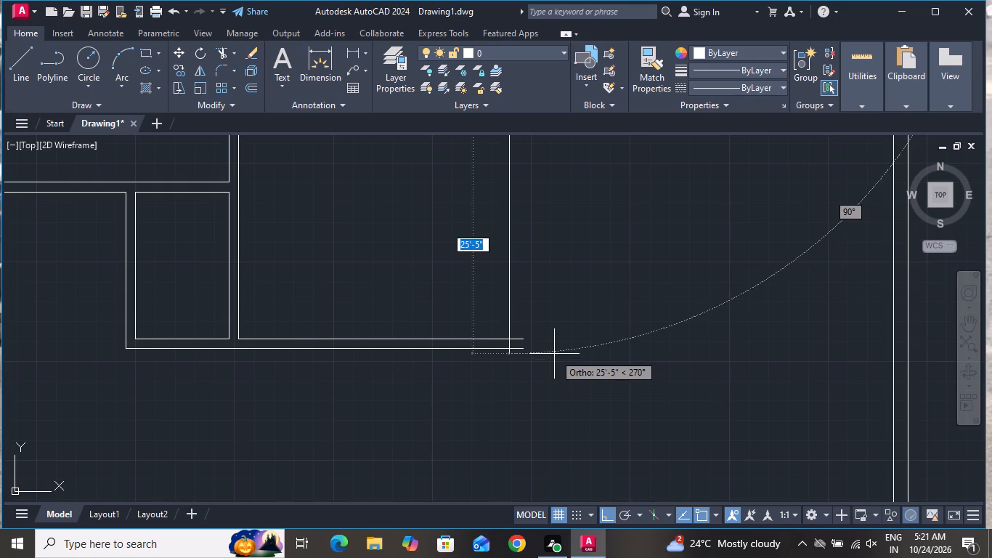
{"action": "scroll", "coordinate": [554, 355], "scroll_direction": "down", "scroll_amount": 2}
{"action": "scroll", "coordinate": [512, 360], "scroll_direction": "up", "scroll_amount": 2}
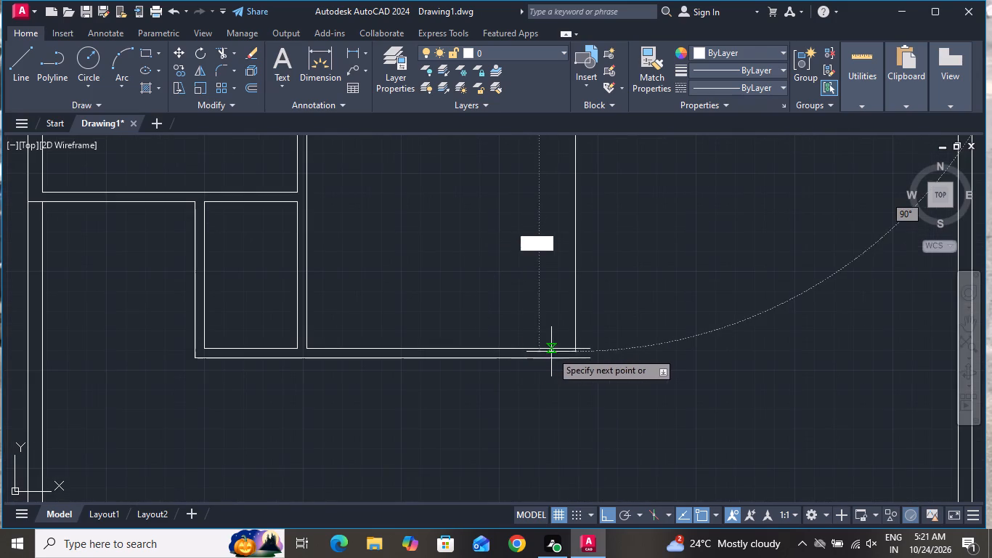
{"action": "left_click", "coordinate": [574, 344]}
{"action": "right_click", "coordinate": [576, 347]}
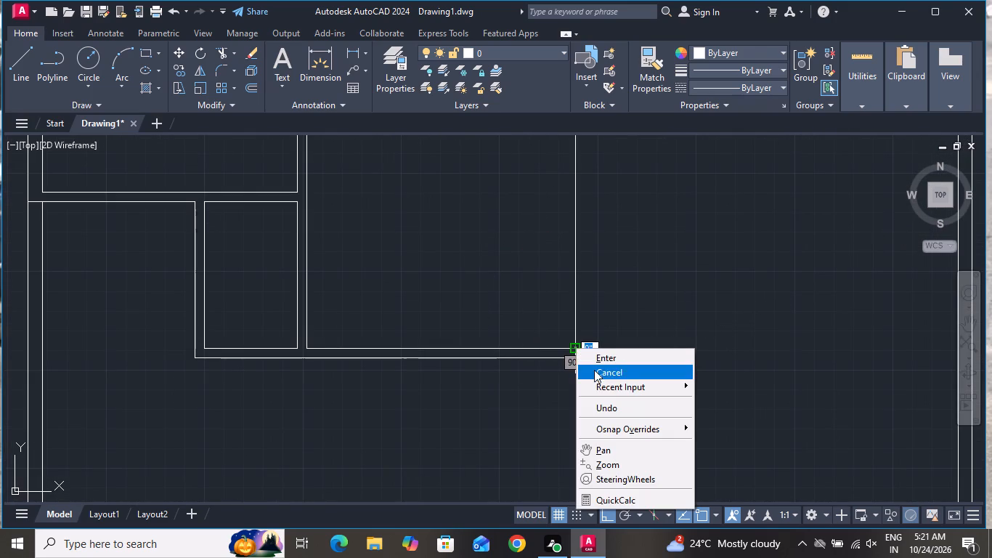
{"action": "left_click", "coordinate": [594, 370]}
Draw a 25'-2" line continuing the same partition's outer face down to the end of the lowest partition's lower face.
{"action": "left_click", "coordinate": [23, 61]}
{"action": "scroll", "coordinate": [267, 312], "scroll_direction": "down", "scroll_amount": 2}
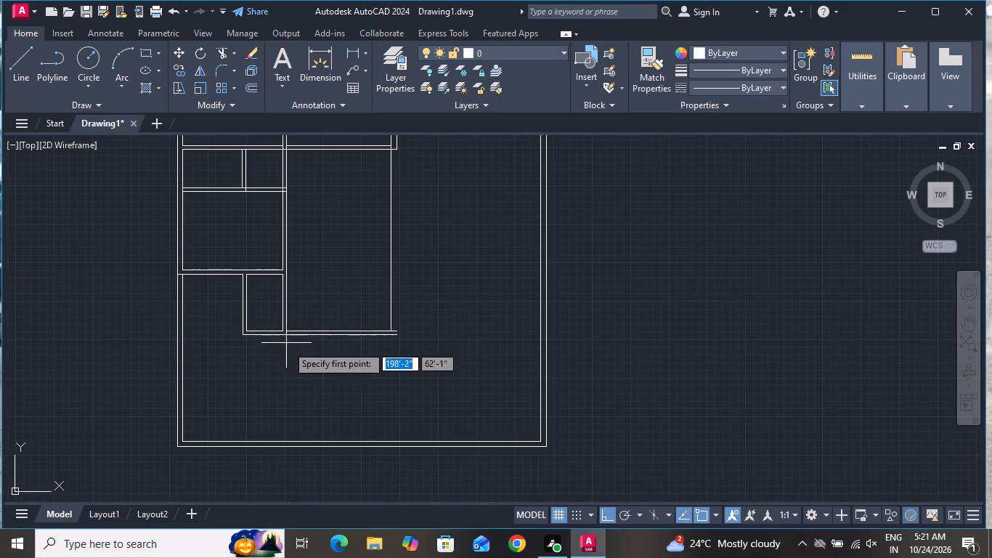
{"action": "left_click", "coordinate": [400, 147]}
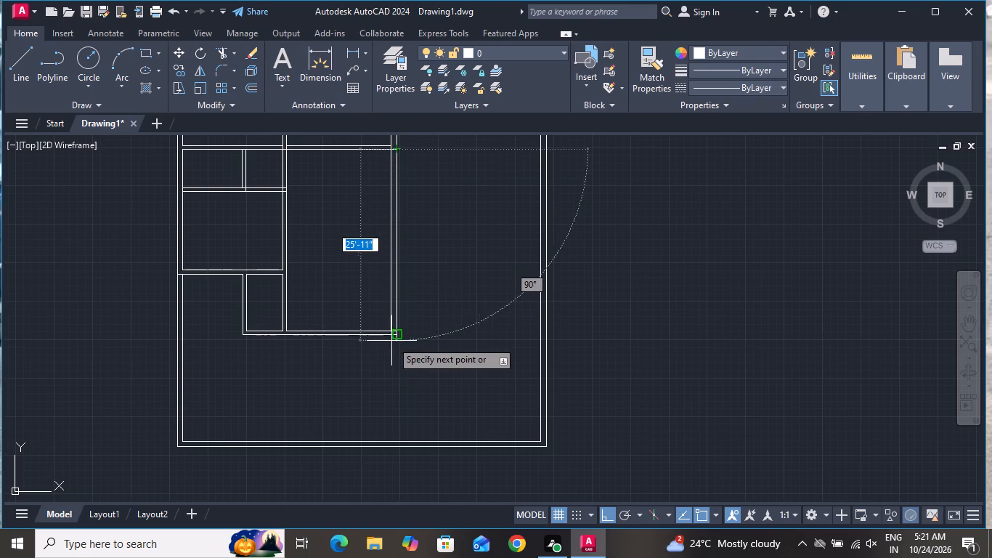
{"action": "scroll", "coordinate": [391, 341], "scroll_direction": "up", "scroll_amount": 4}
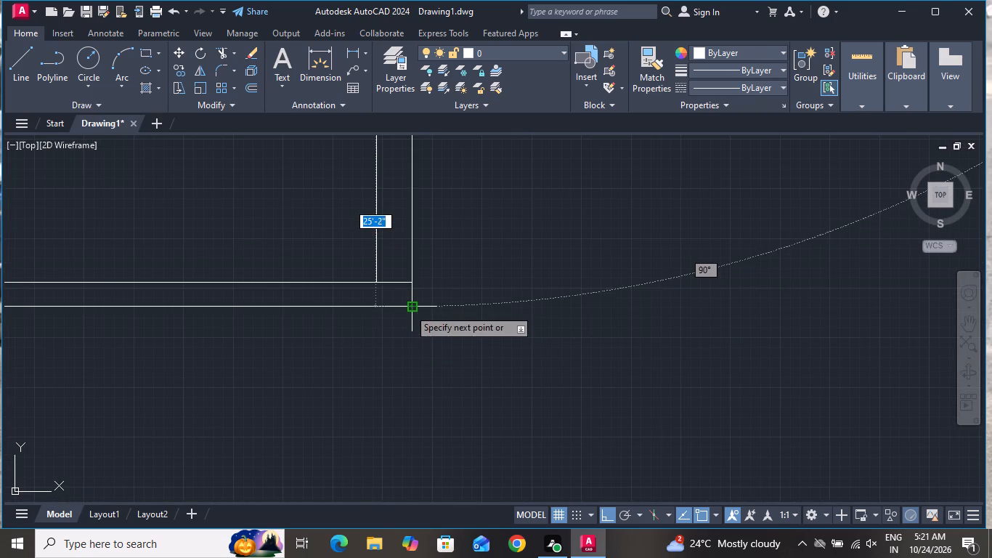
{"action": "left_click", "coordinate": [409, 309]}
{"action": "right_click", "coordinate": [409, 309]}
{"action": "left_click", "coordinate": [432, 333]}
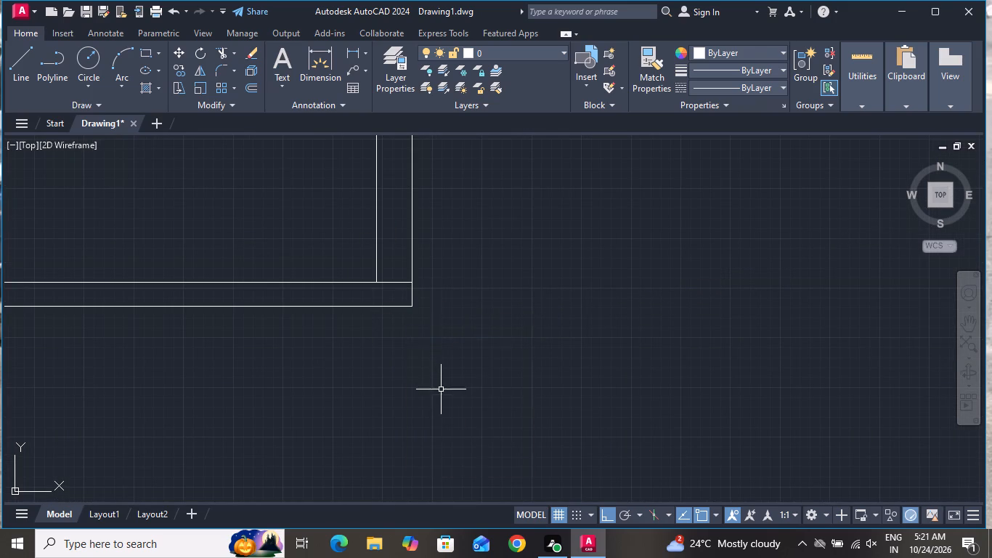
Trim the overlapping face segments where the extended vertical partition meets the horizontal partition below the middle room.
{"action": "scroll", "coordinate": [441, 393], "scroll_direction": "down", "scroll_amount": 4}
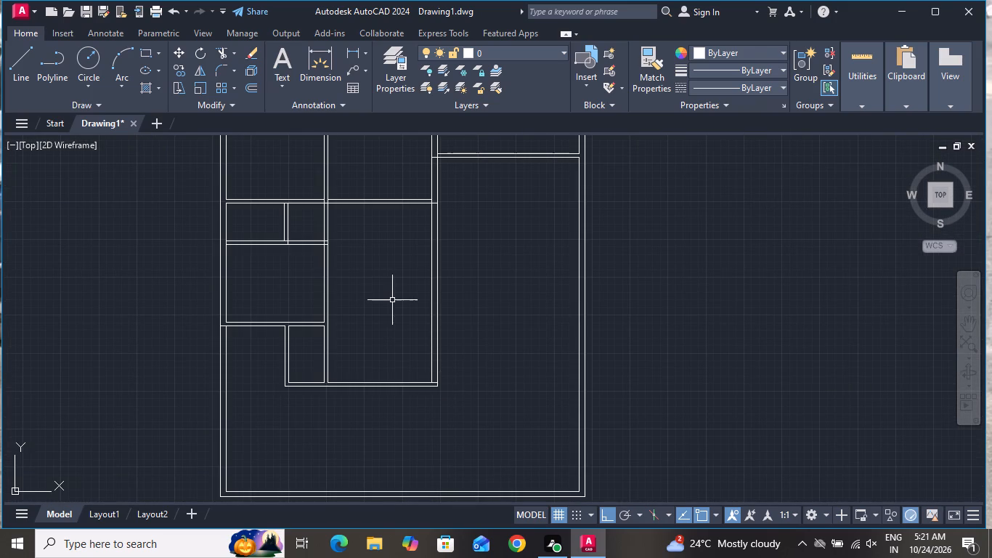
{"action": "left_click", "coordinate": [221, 52]}
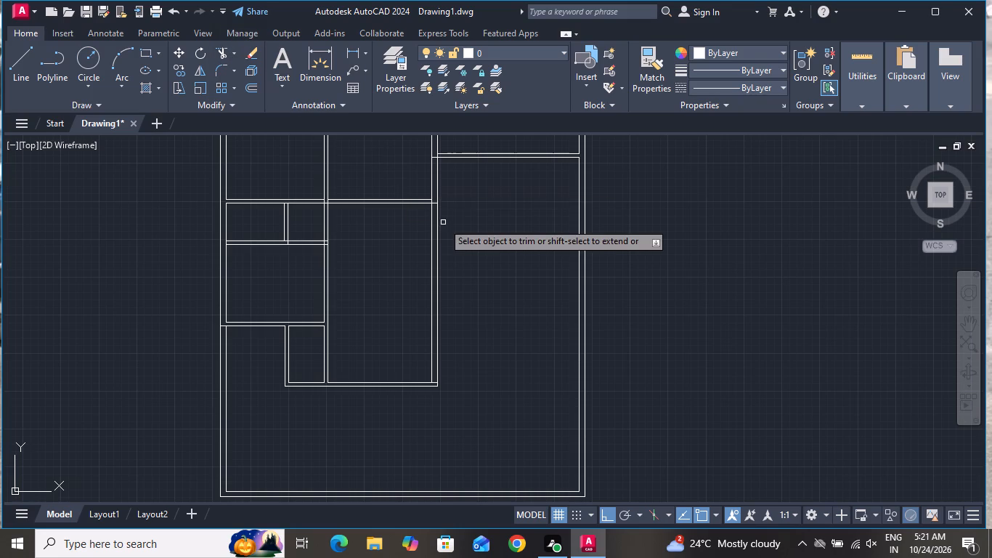
{"action": "scroll", "coordinate": [436, 201], "scroll_direction": "up", "scroll_amount": 4}
{"action": "left_click", "coordinate": [414, 195]}
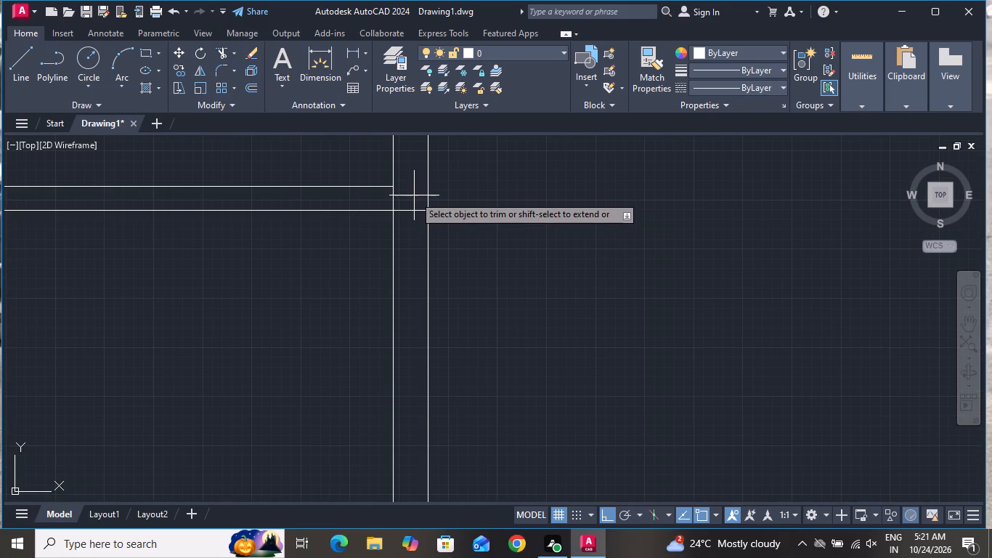
{"action": "left_click", "coordinate": [356, 194]}
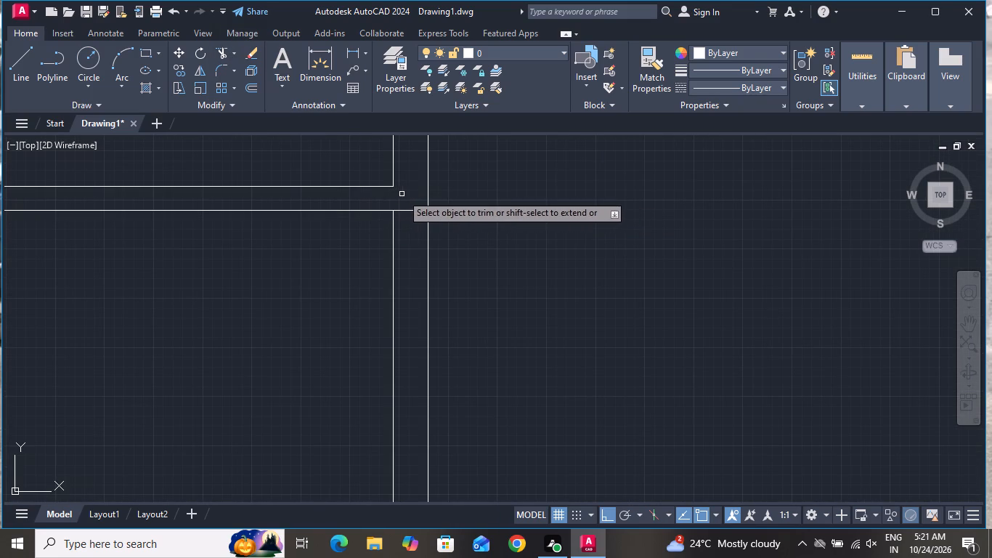
{"action": "left_click", "coordinate": [404, 193]}
{"action": "left_click", "coordinate": [410, 255]}
{"action": "scroll", "coordinate": [442, 239], "scroll_direction": "down", "scroll_amount": 5}
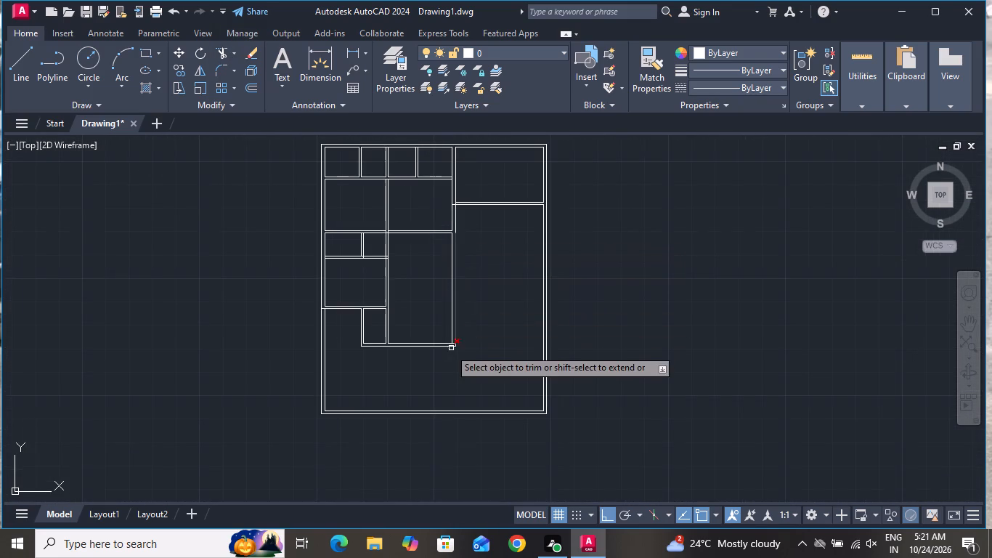
Trim the lowest partition's upper face between the two vertical faces at its right-hand corner and finish trimming.
{"action": "scroll", "coordinate": [446, 355], "scroll_direction": "up", "scroll_amount": 4}
{"action": "scroll", "coordinate": [480, 297], "scroll_direction": "up", "scroll_amount": 4}
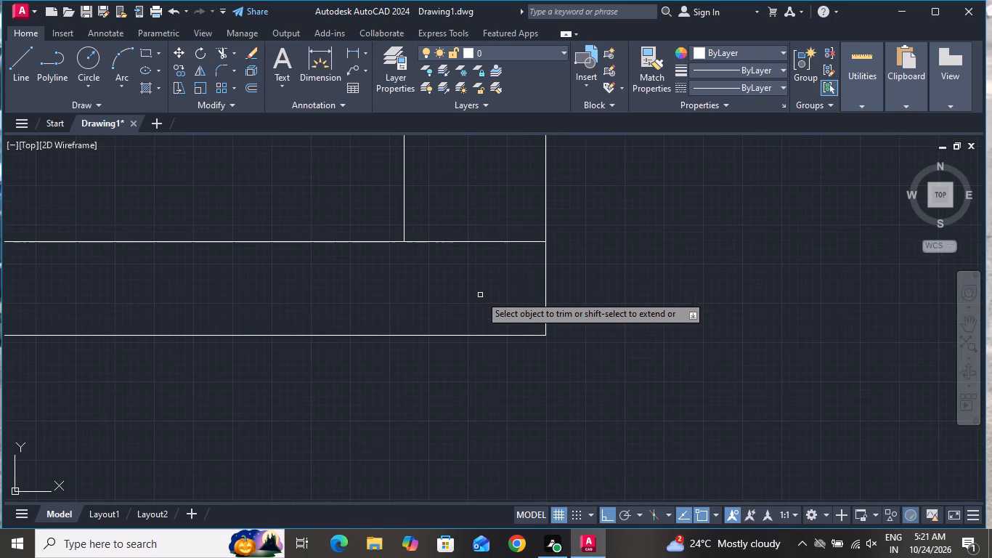
{"action": "left_click", "coordinate": [480, 294]}
{"action": "left_click", "coordinate": [488, 189]}
{"action": "scroll", "coordinate": [492, 278], "scroll_direction": "down", "scroll_amount": 5}
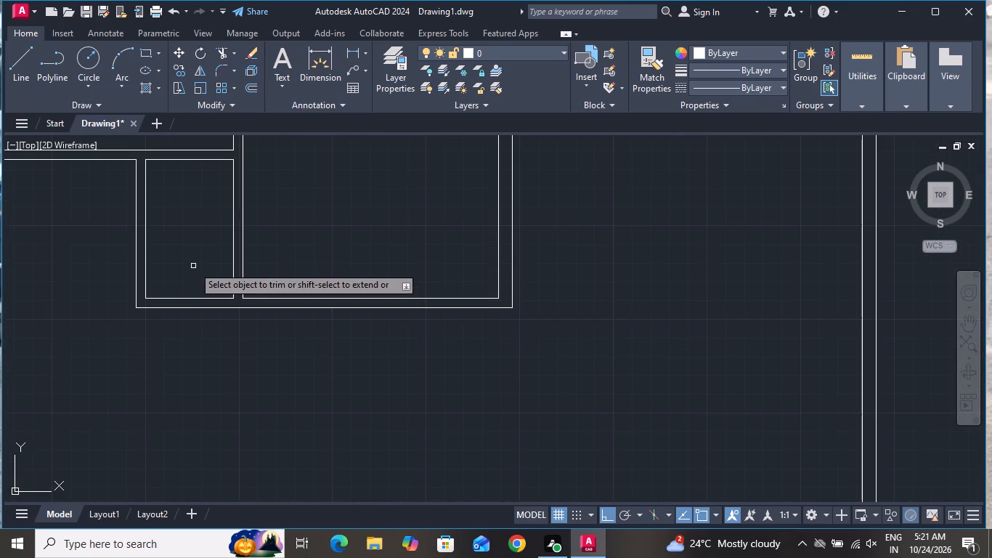
{"action": "scroll", "coordinate": [212, 295], "scroll_direction": "down", "scroll_amount": 3}
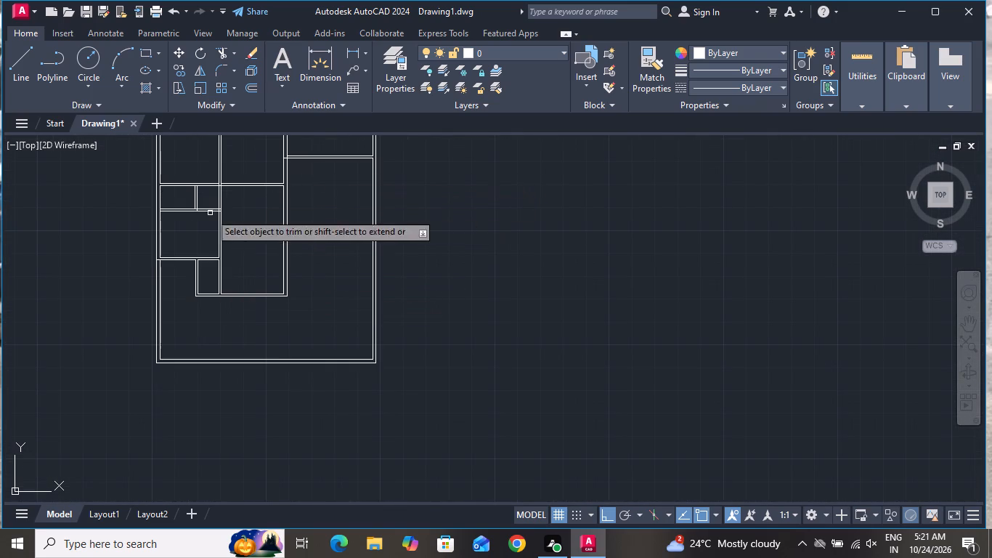
{"action": "scroll", "coordinate": [161, 256], "scroll_direction": "up", "scroll_amount": 5}
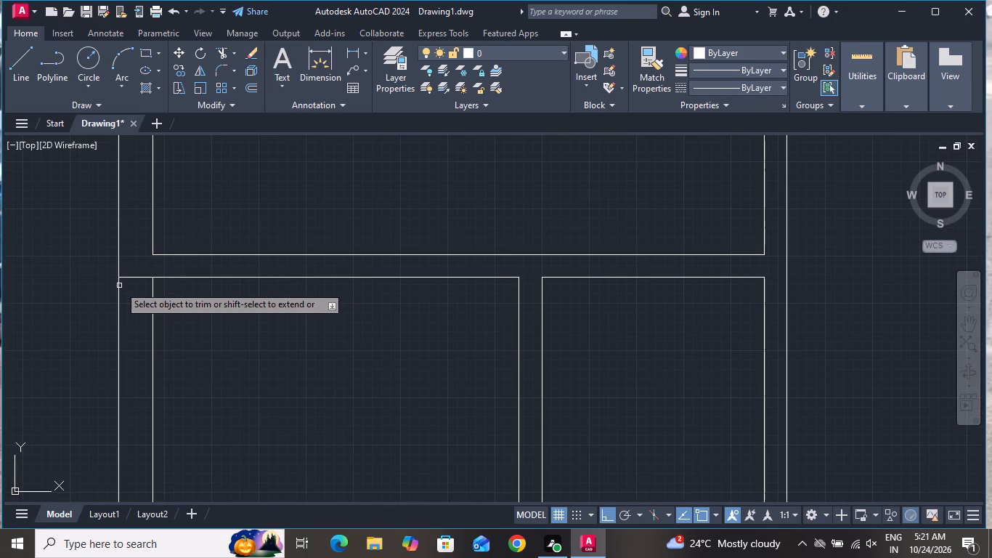
{"action": "scroll", "coordinate": [236, 307], "scroll_direction": "down", "scroll_amount": 2}
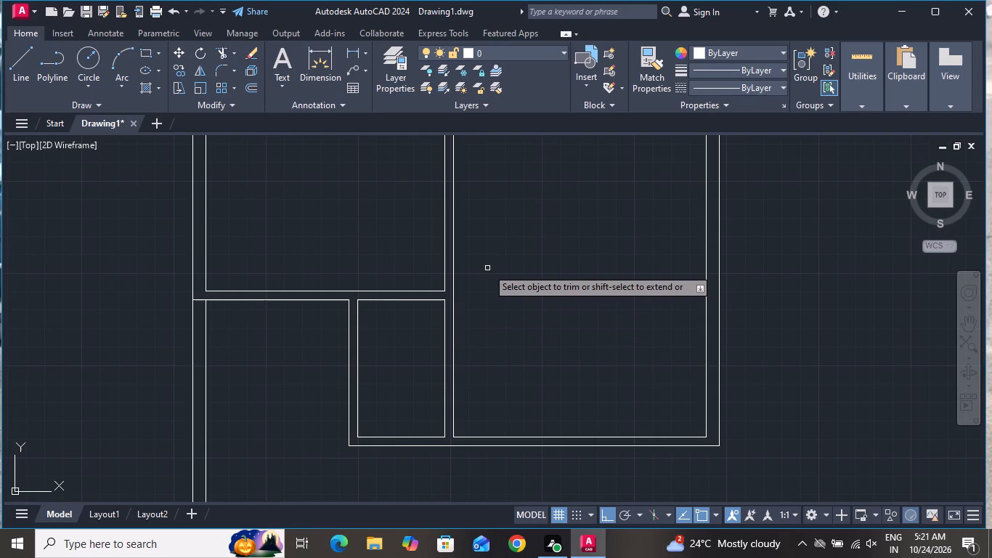
{"action": "scroll", "coordinate": [532, 298], "scroll_direction": "down", "scroll_amount": 5}
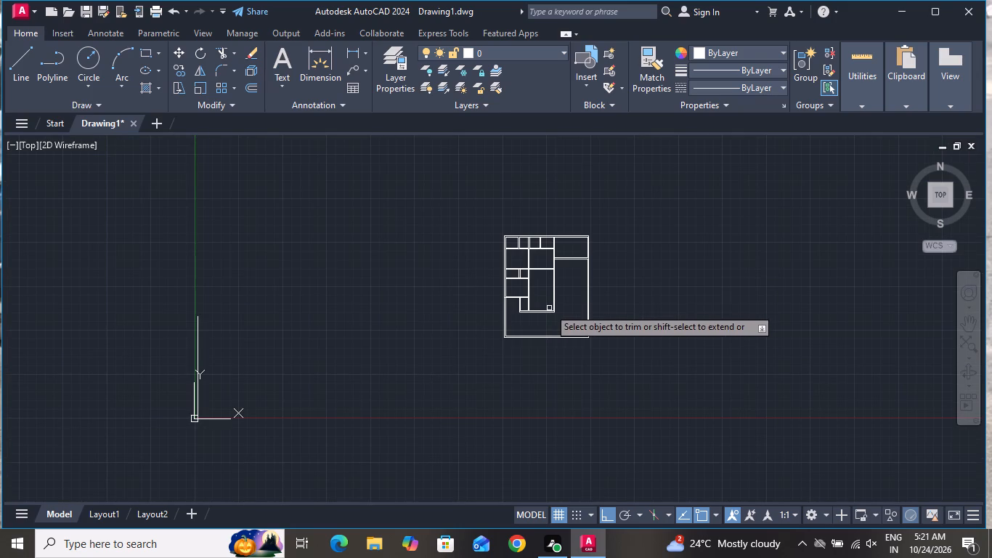
{"action": "right_click", "coordinate": [549, 308]}
{"action": "left_click", "coordinate": [574, 334]}
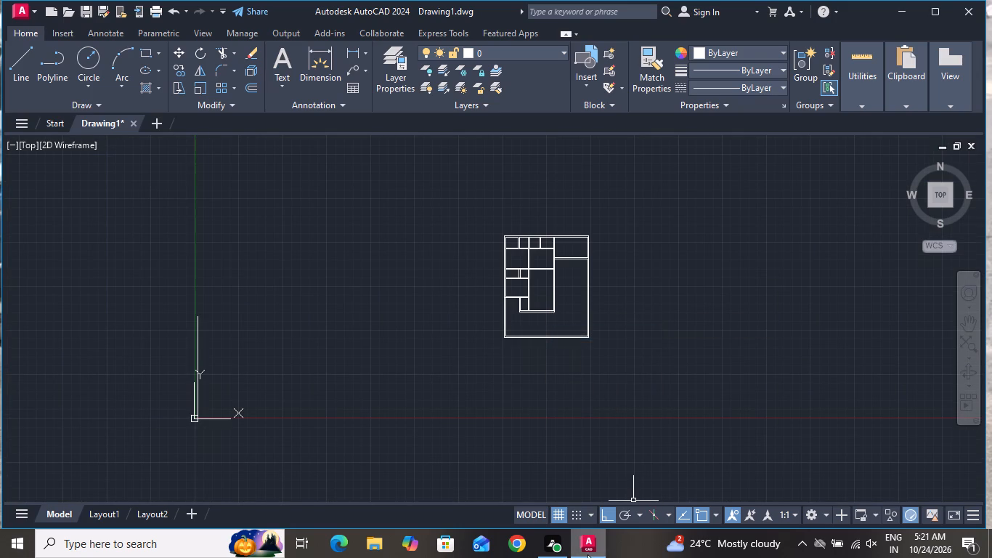
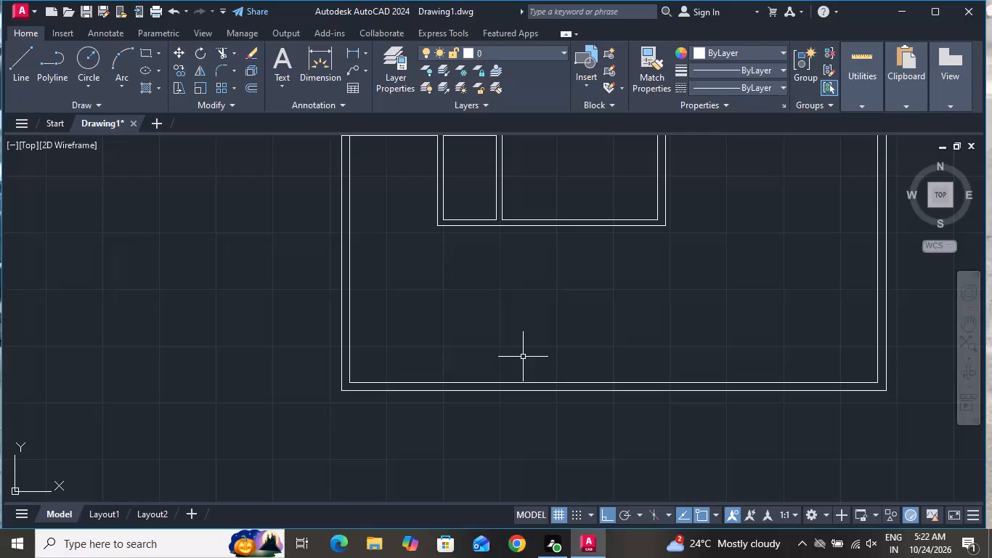
Draw a 14'-5" vertical line from the lowest partition's lower face to the bottom wall's inner face, continuing the central partition's right face.
{"action": "scroll", "coordinate": [522, 357], "scroll_direction": "down", "scroll_amount": 1}
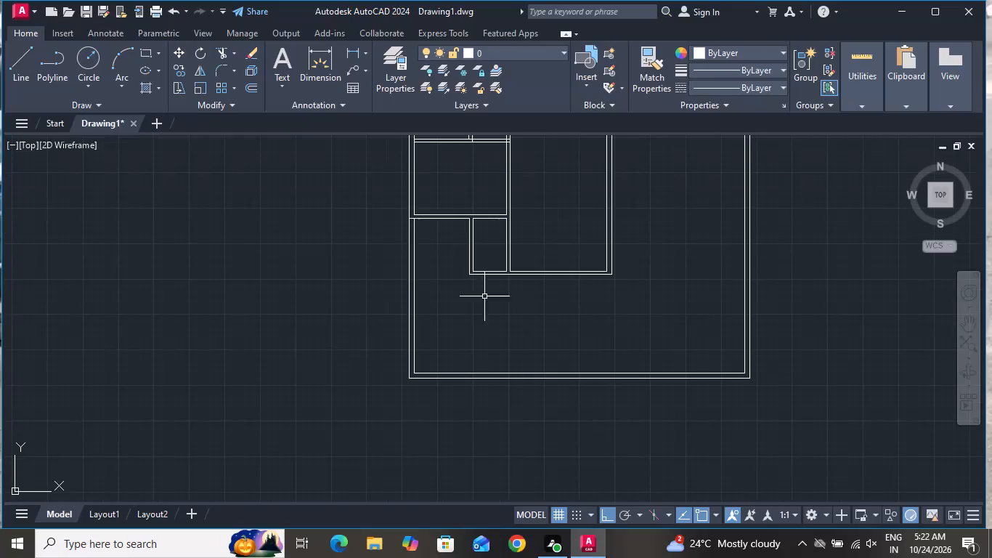
{"action": "left_click", "coordinate": [12, 67]}
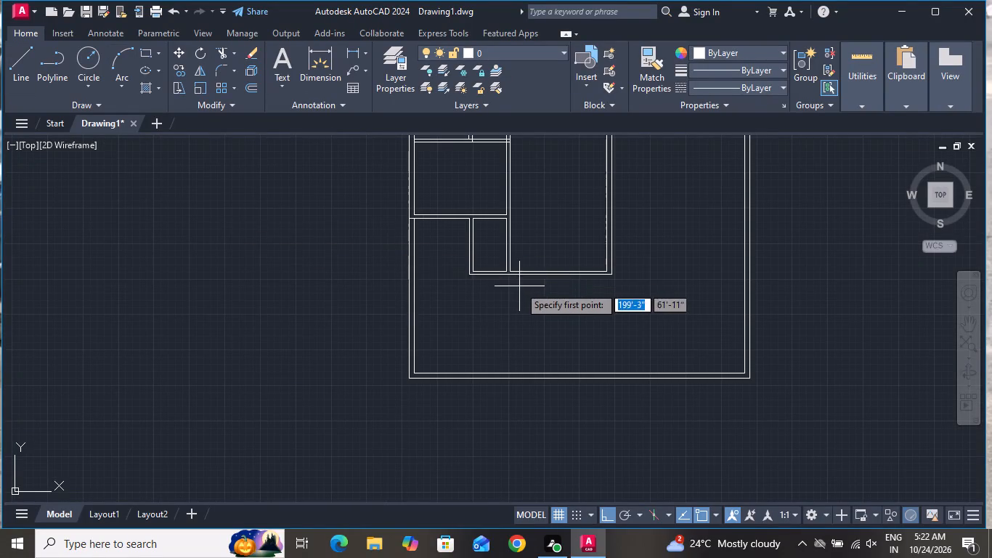
{"action": "scroll", "coordinate": [514, 286], "scroll_direction": "up", "scroll_amount": 3}
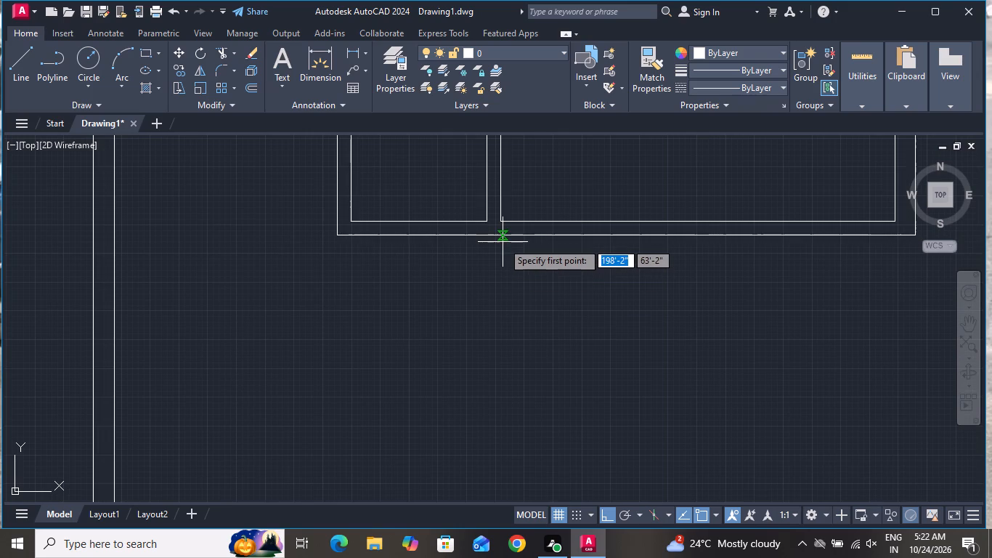
{"action": "scroll", "coordinate": [525, 313], "scroll_direction": "down", "scroll_amount": 3}
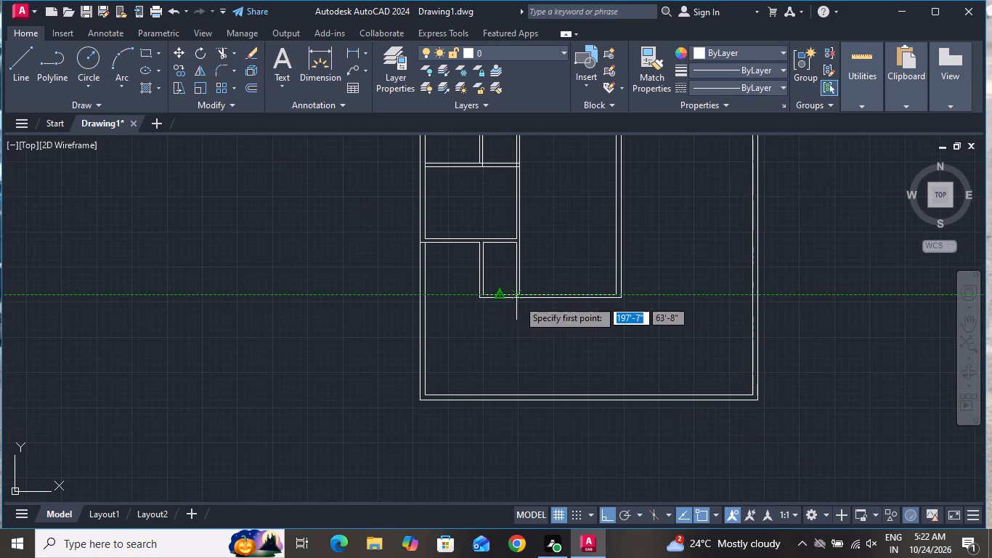
{"action": "scroll", "coordinate": [519, 311], "scroll_direction": "up", "scroll_amount": 2}
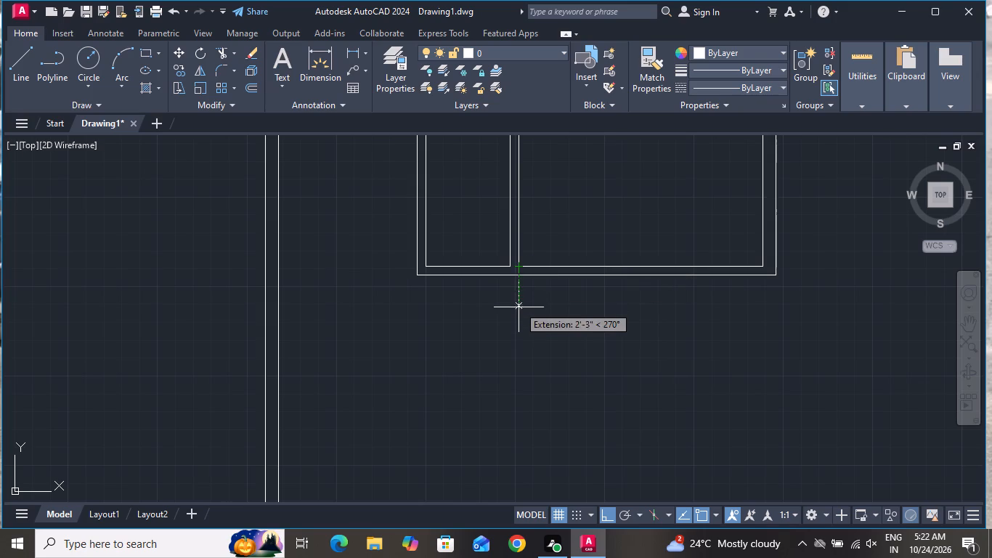
{"action": "left_click", "coordinate": [519, 278]}
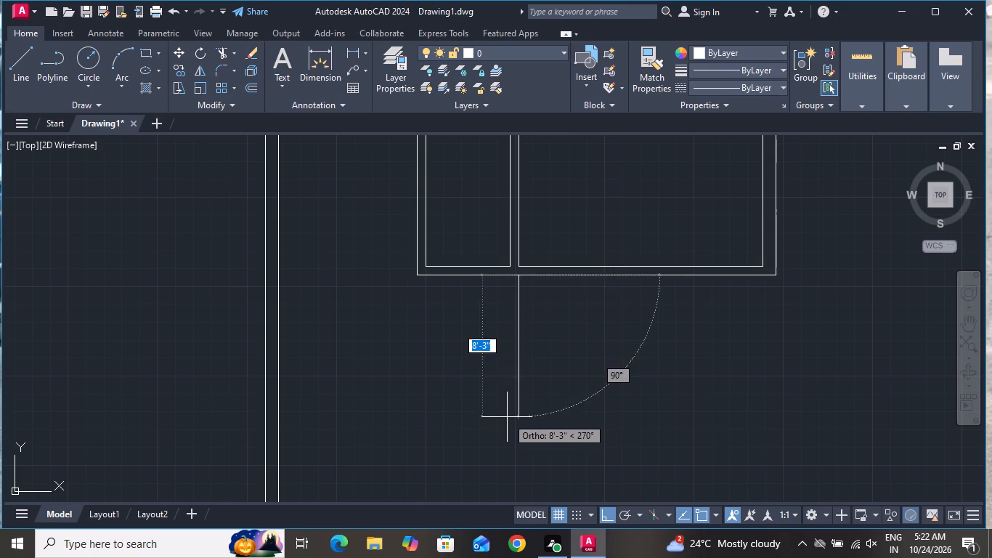
{"action": "scroll", "coordinate": [507, 416], "scroll_direction": "down", "scroll_amount": 2}
{"action": "scroll", "coordinate": [511, 458], "scroll_direction": "up", "scroll_amount": 3}
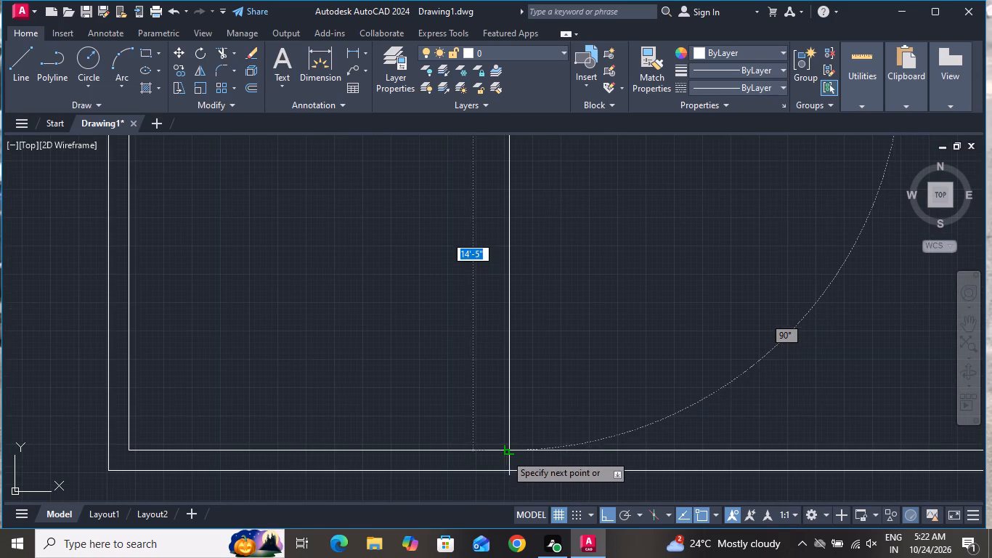
{"action": "scroll", "coordinate": [502, 442], "scroll_direction": "up", "scroll_amount": 2}
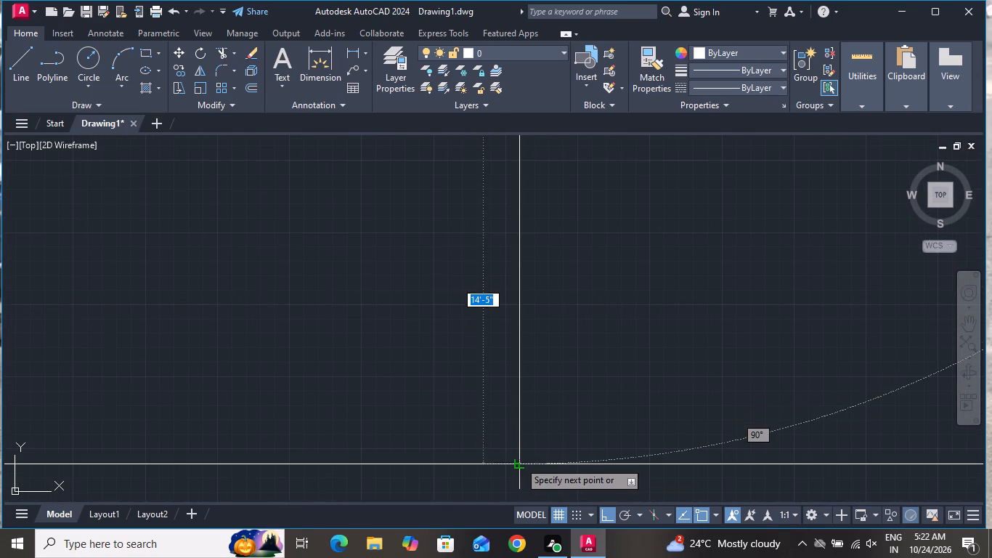
{"action": "left_click", "coordinate": [519, 461]}
{"action": "right_click", "coordinate": [521, 464]}
{"action": "left_click", "coordinate": [543, 324]}
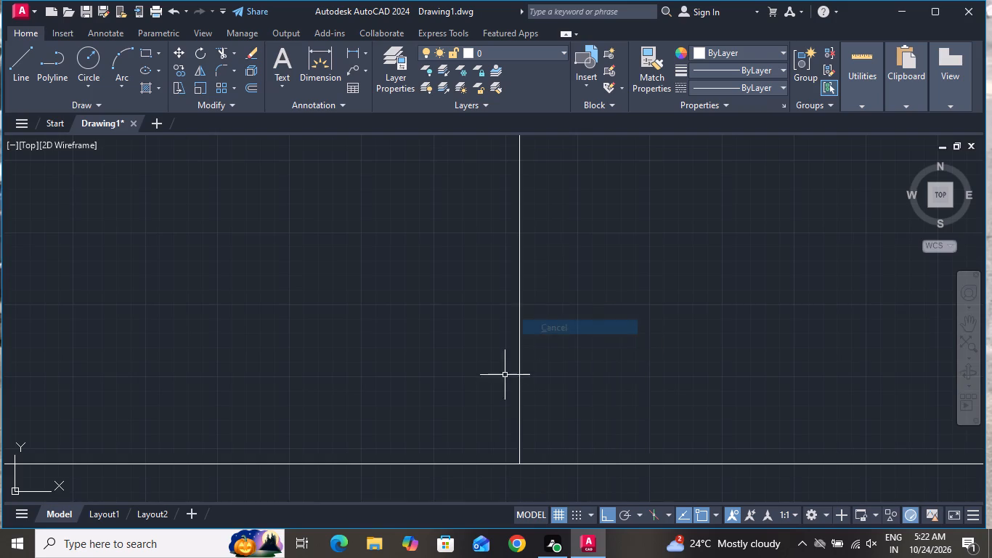
Examine the overall plan and the open area around the new vertical line below the lowest partition.
{"action": "scroll", "coordinate": [505, 376], "scroll_direction": "down", "scroll_amount": 6}
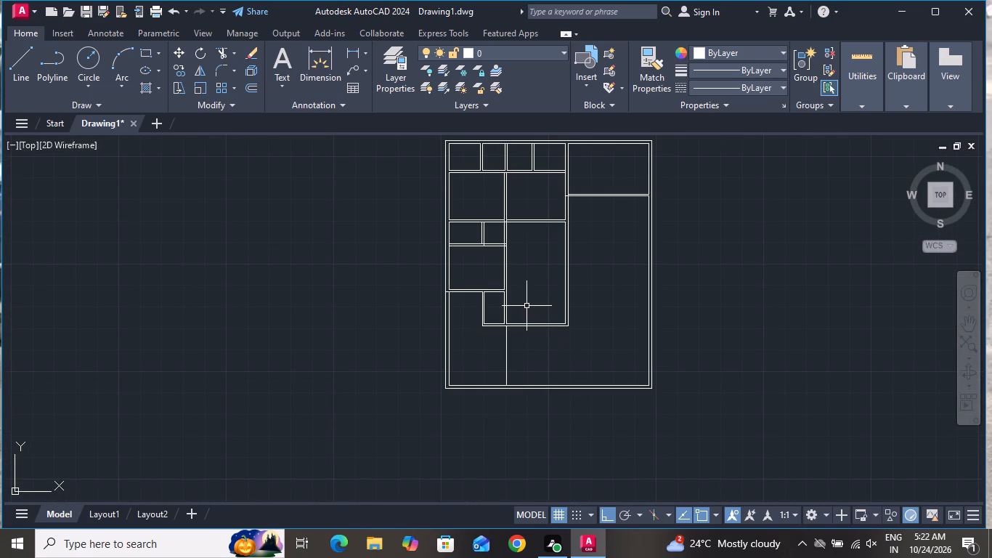
{"action": "scroll", "coordinate": [508, 320], "scroll_direction": "down", "scroll_amount": 1}
{"action": "scroll", "coordinate": [497, 353], "scroll_direction": "up", "scroll_amount": 1}
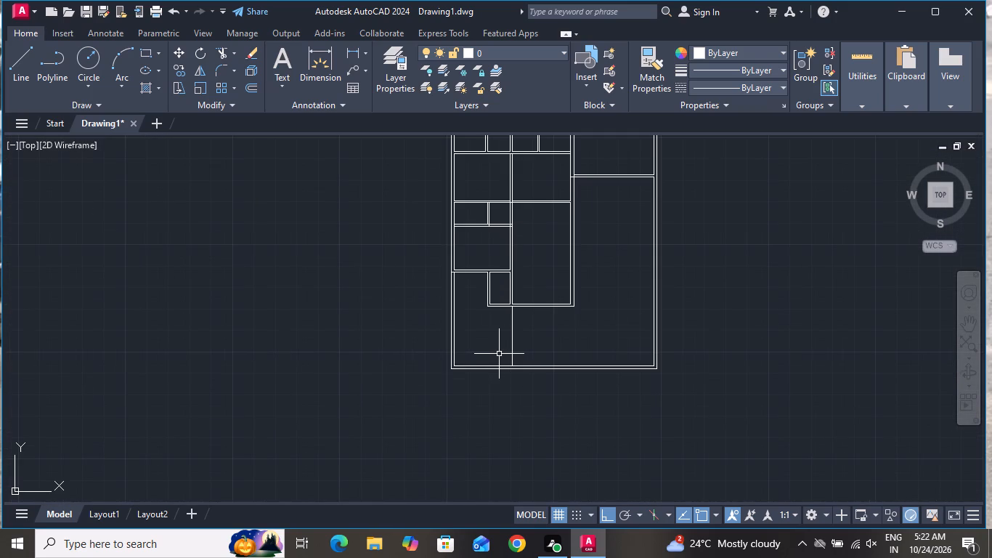
{"action": "scroll", "coordinate": [542, 320], "scroll_direction": "up", "scroll_amount": 2}
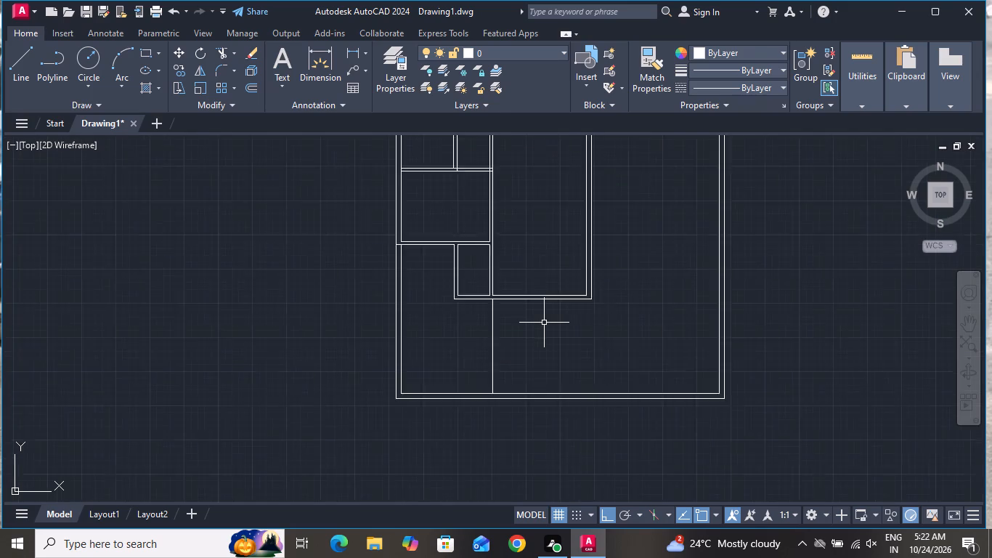
{"action": "scroll", "coordinate": [547, 327], "scroll_direction": "up", "scroll_amount": 1}
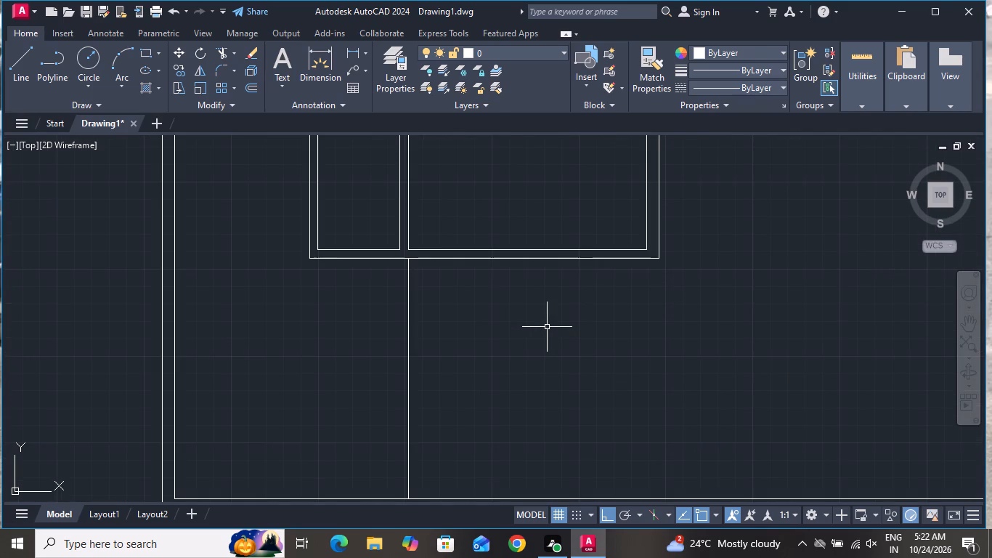
{"action": "scroll", "coordinate": [537, 319], "scroll_direction": "down", "scroll_amount": 2}
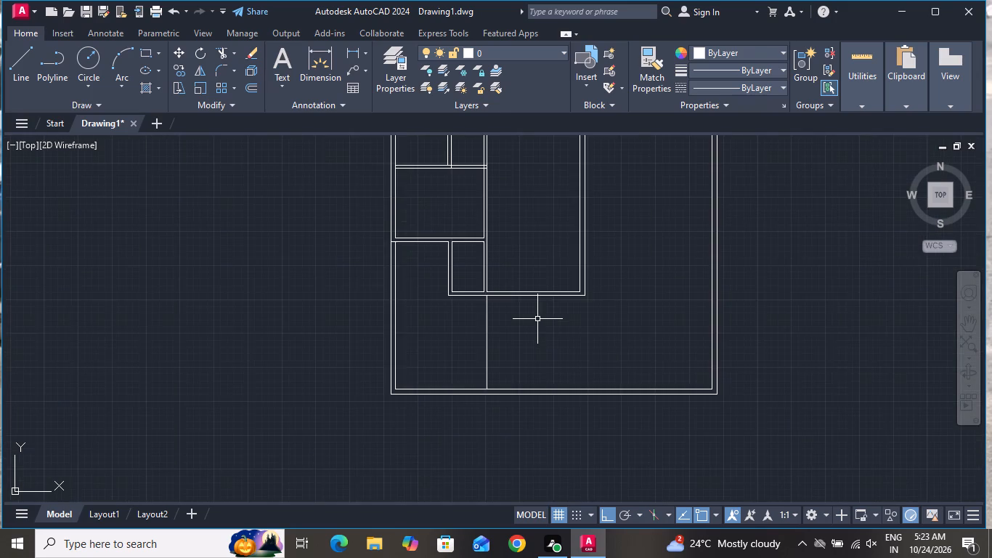
{"action": "scroll", "coordinate": [537, 319], "scroll_direction": "down", "scroll_amount": 1}
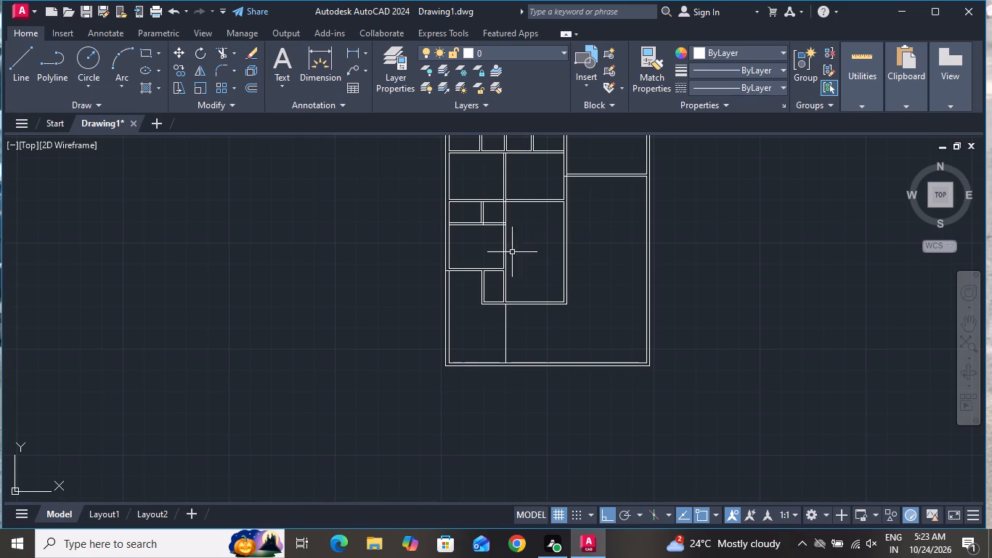
{"action": "scroll", "coordinate": [491, 288], "scroll_direction": "up", "scroll_amount": 4}
{"action": "scroll", "coordinate": [492, 289], "scroll_direction": "down", "scroll_amount": 3}
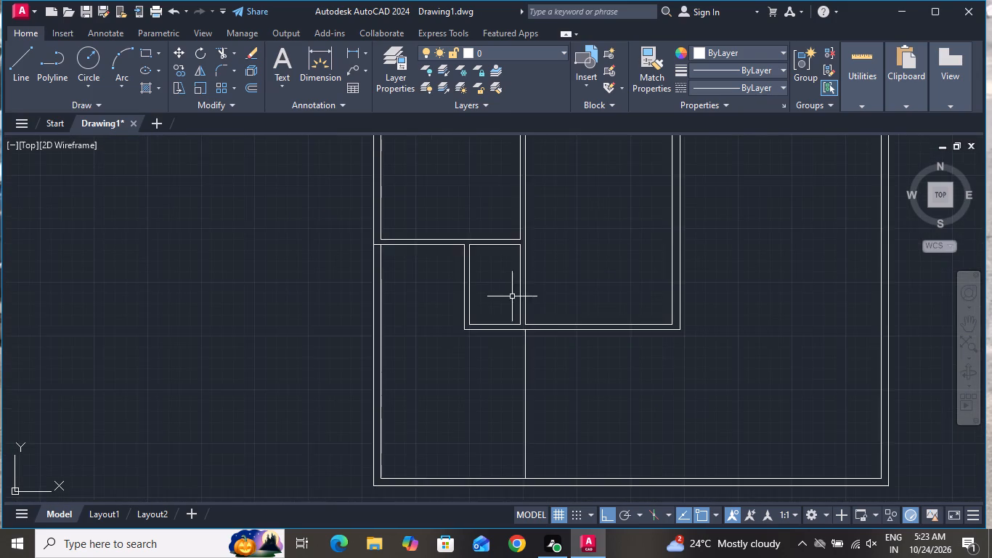
{"action": "scroll", "coordinate": [512, 296], "scroll_direction": "down", "scroll_amount": 1}
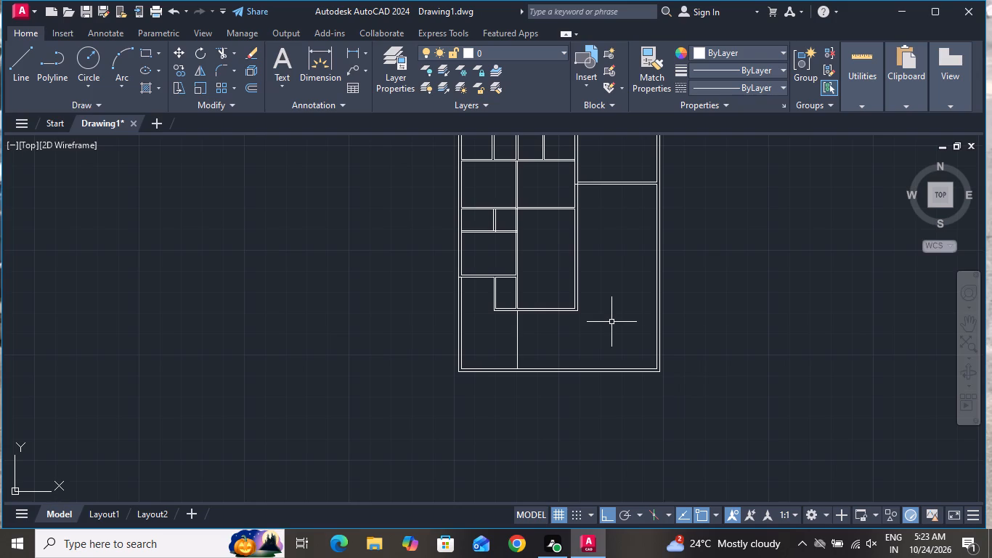
{"action": "scroll", "coordinate": [472, 352], "scroll_direction": "down", "scroll_amount": 1}
{"action": "scroll", "coordinate": [489, 346], "scroll_direction": "up", "scroll_amount": 3}
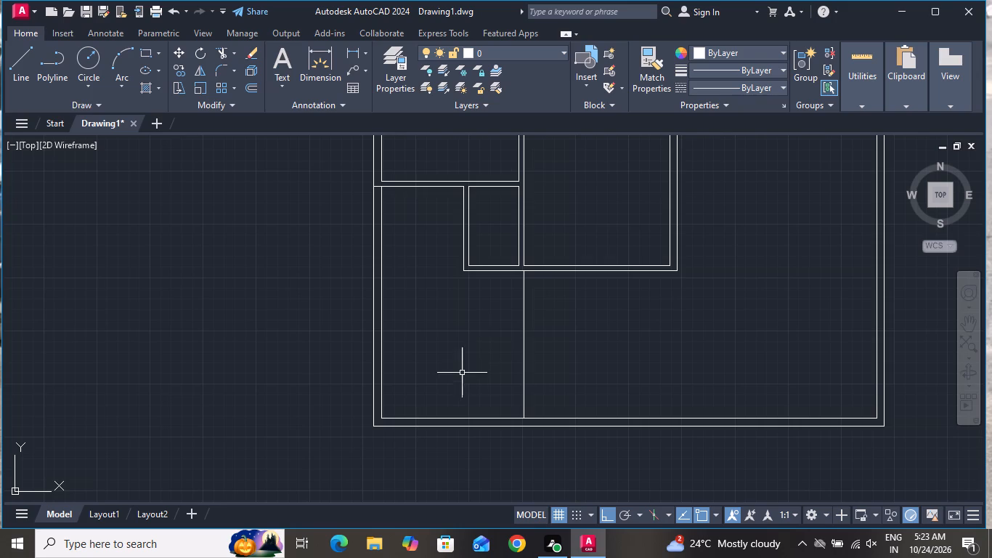
{"action": "scroll", "coordinate": [458, 381], "scroll_direction": "down", "scroll_amount": 2}
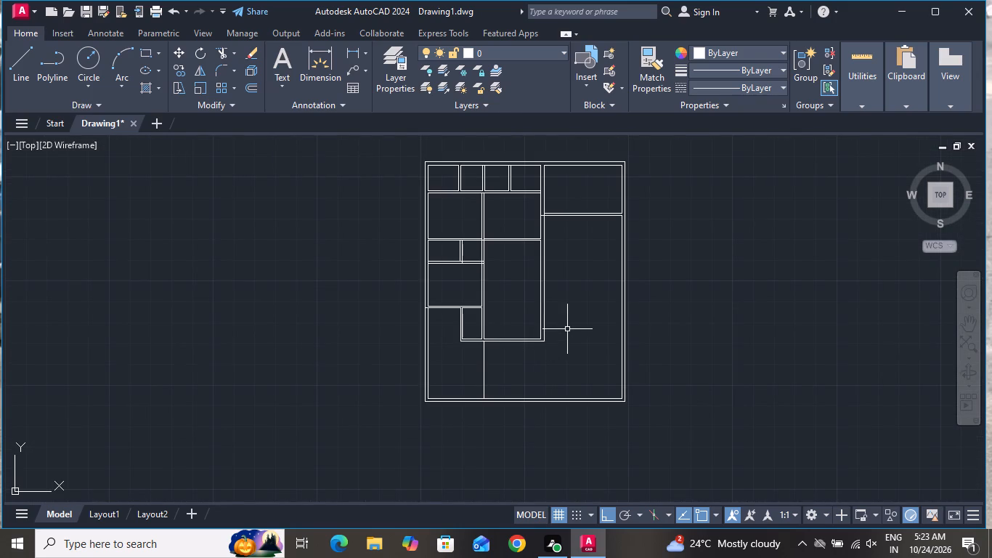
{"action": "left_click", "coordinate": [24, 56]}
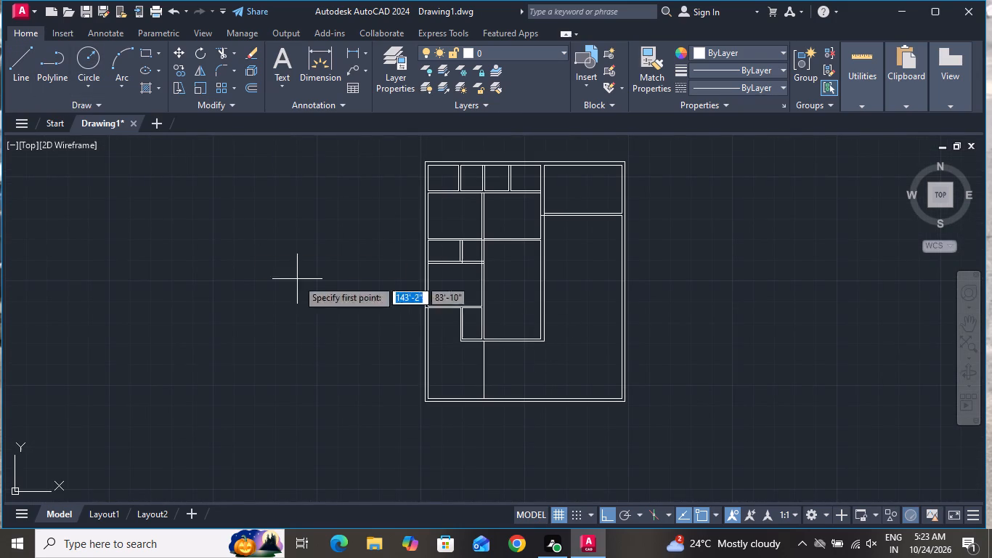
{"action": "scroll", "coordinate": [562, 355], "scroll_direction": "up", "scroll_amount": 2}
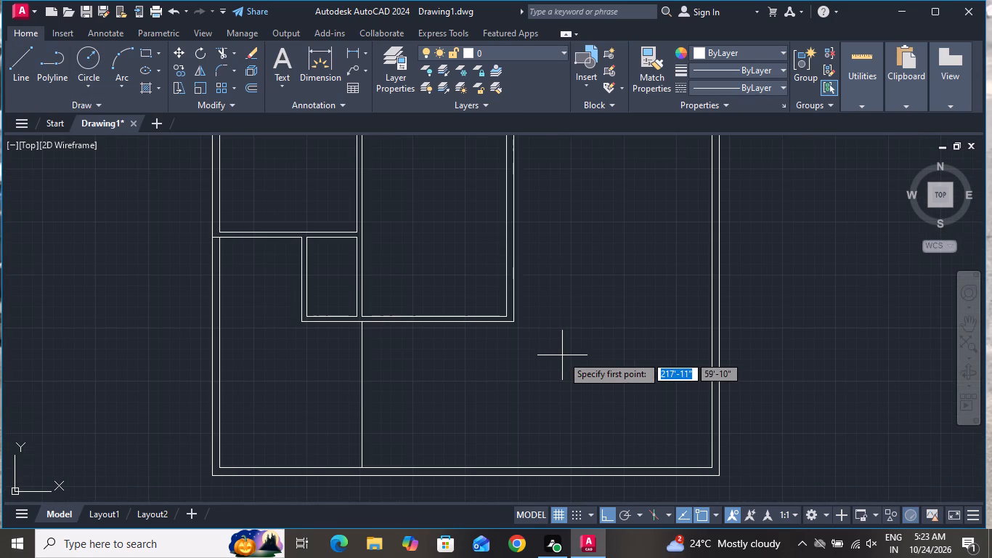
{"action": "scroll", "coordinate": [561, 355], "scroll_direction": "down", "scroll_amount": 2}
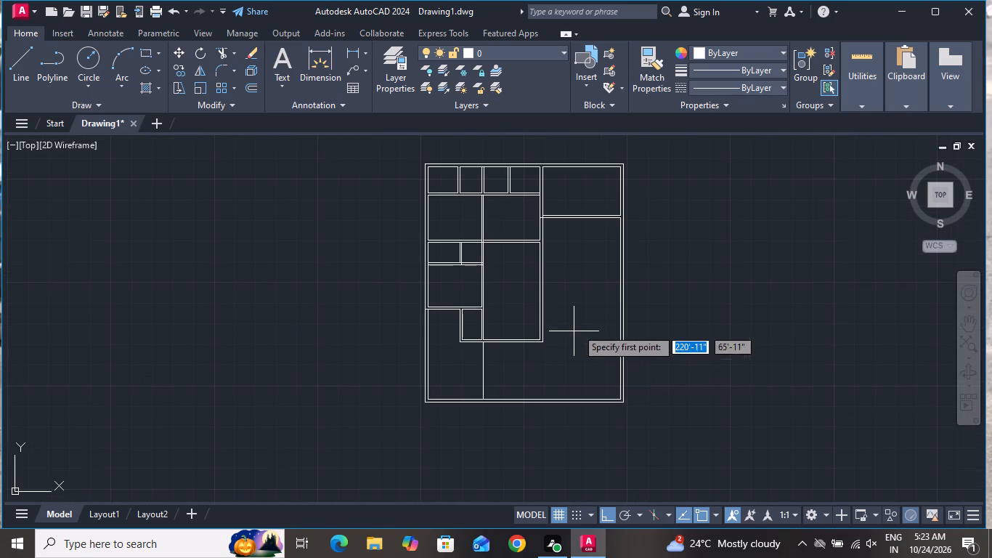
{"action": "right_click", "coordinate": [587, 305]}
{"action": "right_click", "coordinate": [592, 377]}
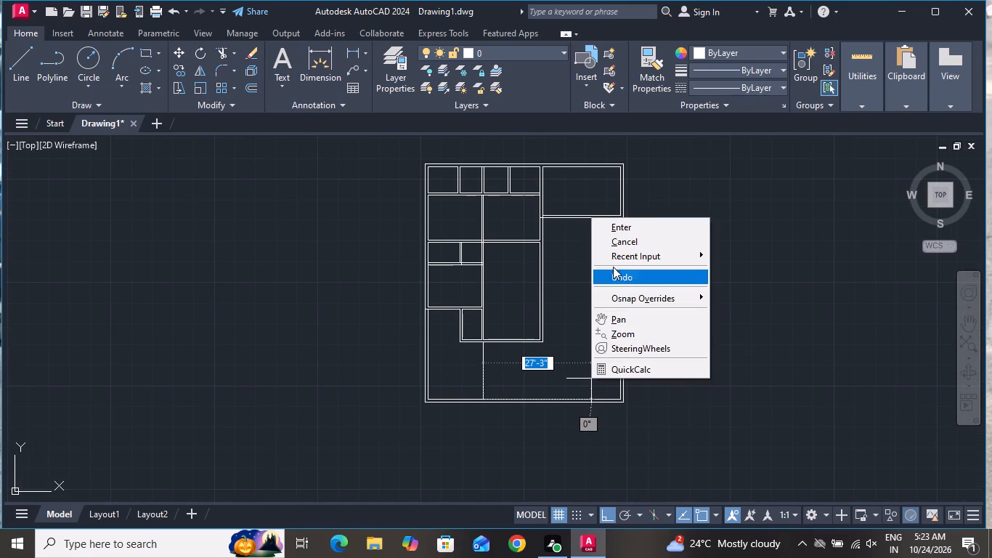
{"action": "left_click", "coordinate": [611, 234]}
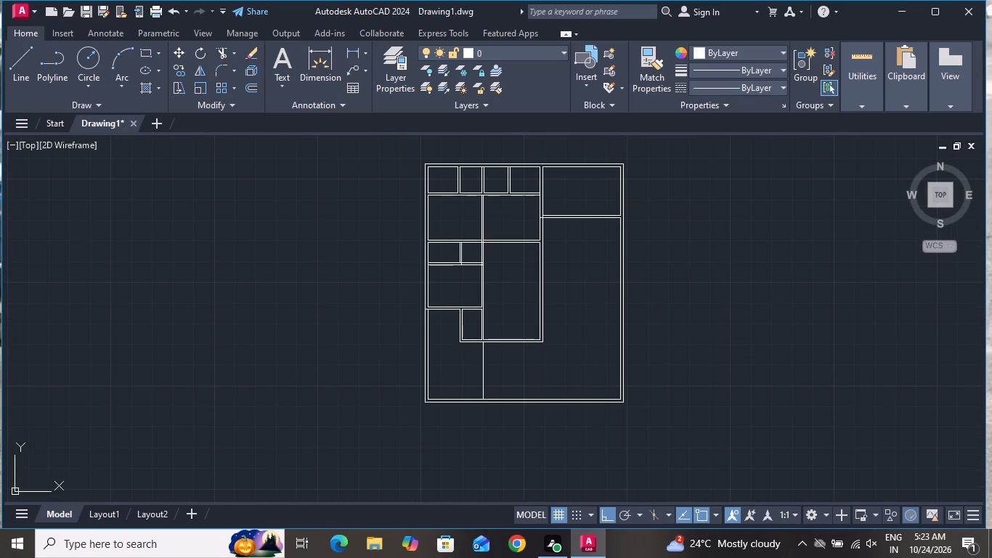
Trim the stub of the upper-right room's partition lower face where it crosses the vertical main wall.
{"action": "scroll", "coordinate": [626, 193], "scroll_direction": "up", "scroll_amount": 2}
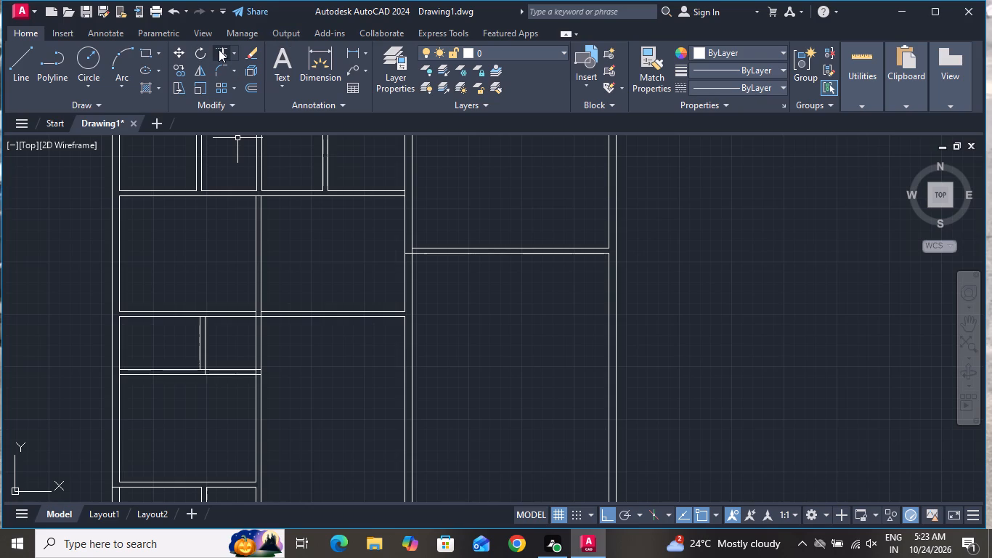
{"action": "left_click", "coordinate": [219, 49]}
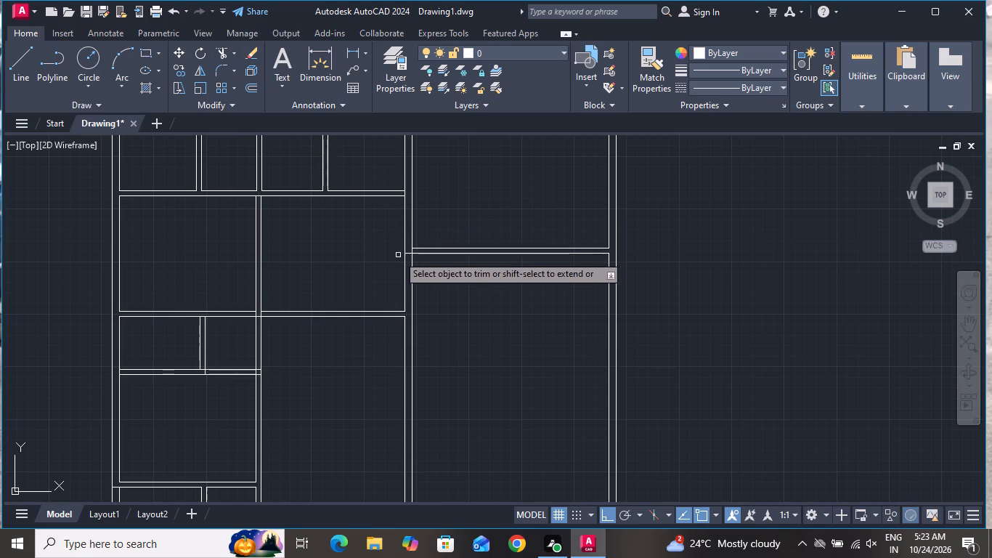
{"action": "scroll", "coordinate": [406, 251], "scroll_direction": "up", "scroll_amount": 3}
{"action": "left_click", "coordinate": [396, 249]}
{"action": "left_click", "coordinate": [405, 240]}
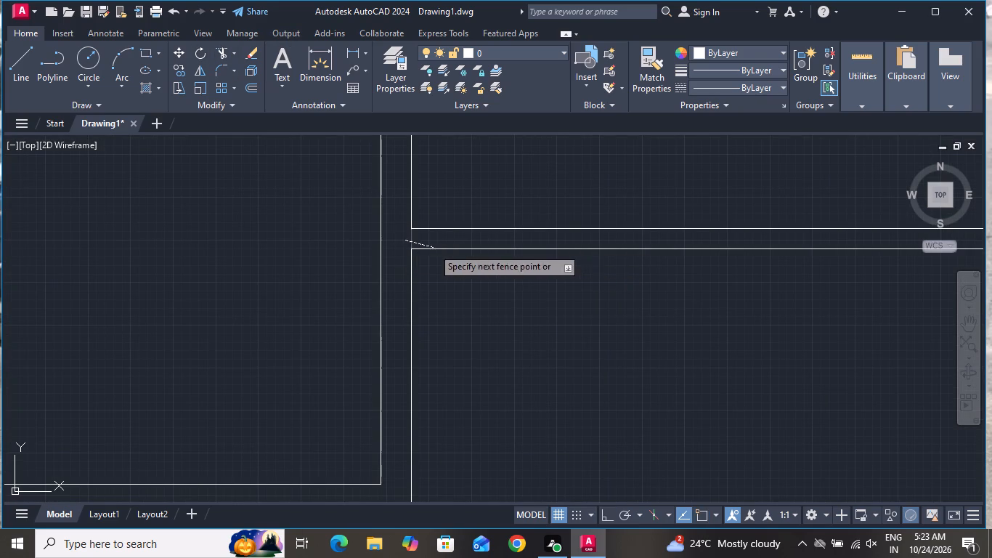
{"action": "left_click", "coordinate": [433, 248]}
{"action": "scroll", "coordinate": [416, 304], "scroll_direction": "down", "scroll_amount": 3}
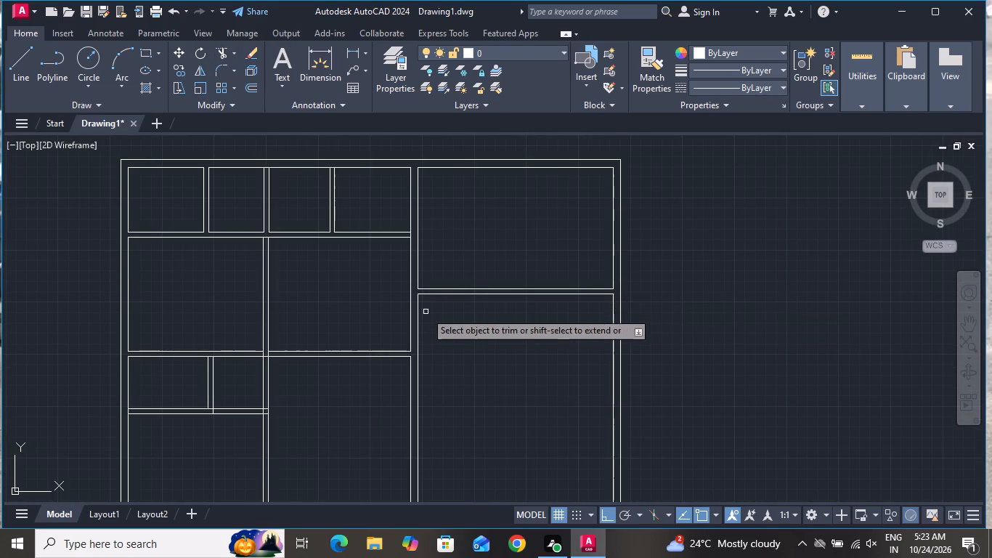
Trim the main wall's left face between the faces of the partition below the top row of rooms, and finish trimming.
{"action": "scroll", "coordinate": [396, 219], "scroll_direction": "up", "scroll_amount": 5}
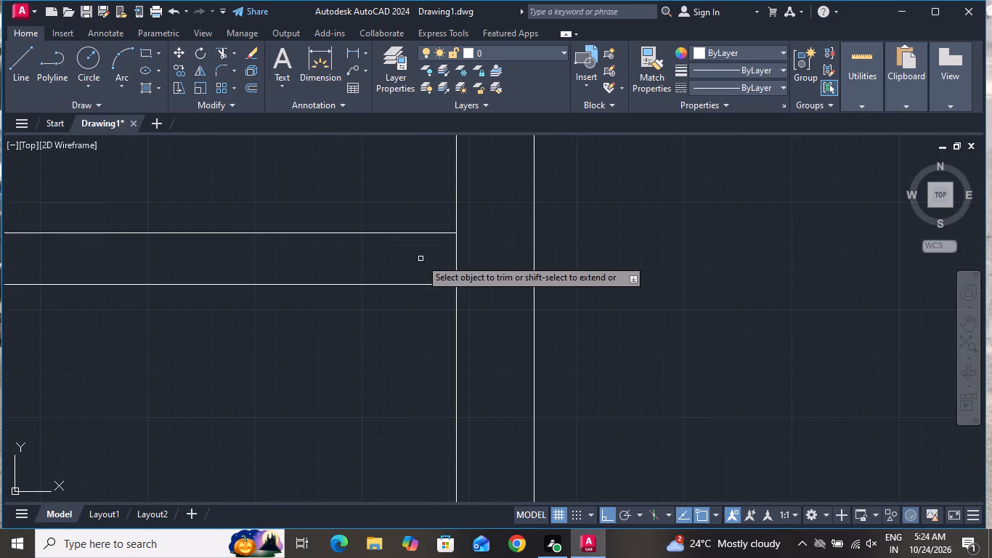
{"action": "left_click", "coordinate": [420, 259]}
{"action": "left_click", "coordinate": [481, 243]}
{"action": "scroll", "coordinate": [487, 262], "scroll_direction": "down", "scroll_amount": 7}
{"action": "scroll", "coordinate": [362, 264], "scroll_direction": "up", "scroll_amount": 3}
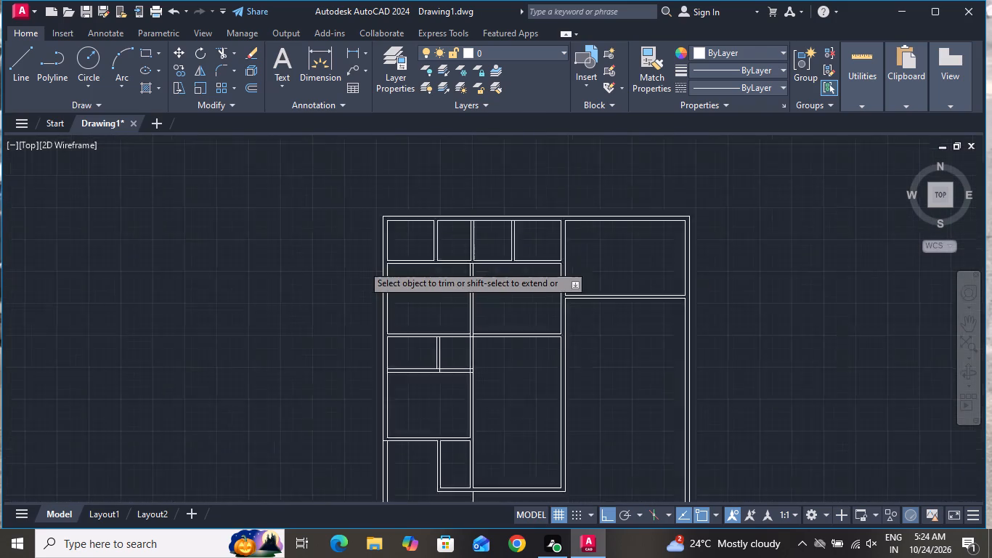
{"action": "scroll", "coordinate": [362, 264], "scroll_direction": "down", "scroll_amount": 2}
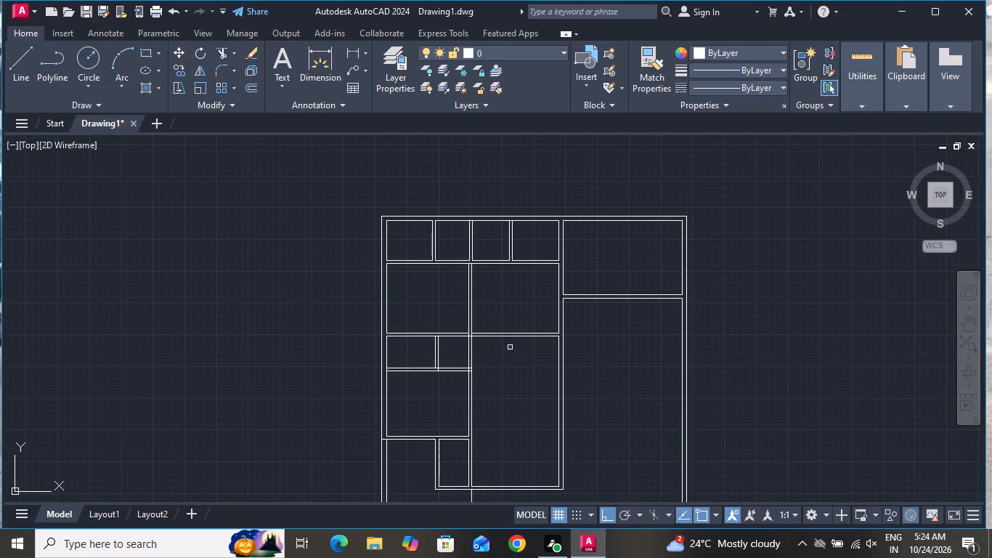
{"action": "scroll", "coordinate": [574, 397], "scroll_direction": "down", "scroll_amount": 1}
{"action": "scroll", "coordinate": [487, 473], "scroll_direction": "up", "scroll_amount": 3}
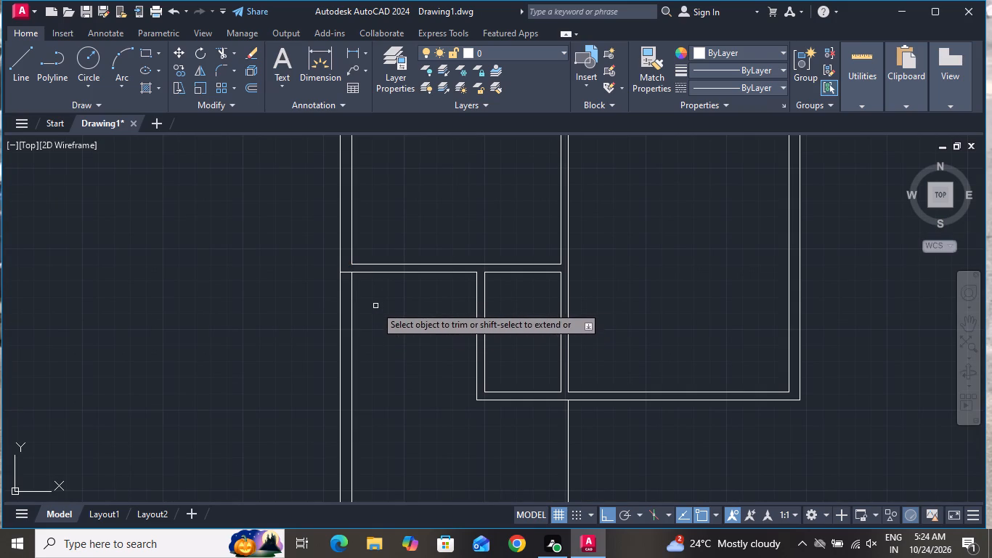
{"action": "scroll", "coordinate": [346, 277], "scroll_direction": "up", "scroll_amount": 1}
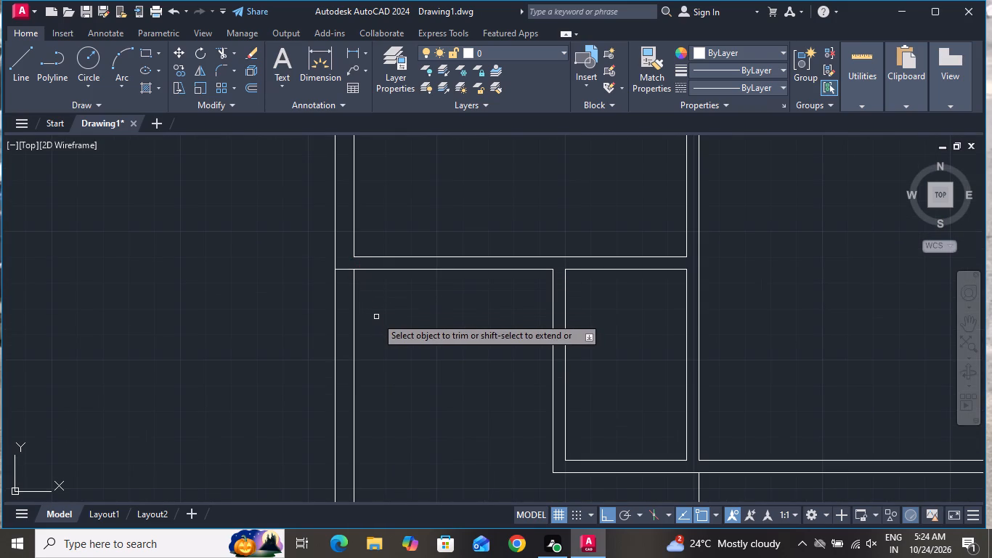
{"action": "right_click", "coordinate": [376, 318]}
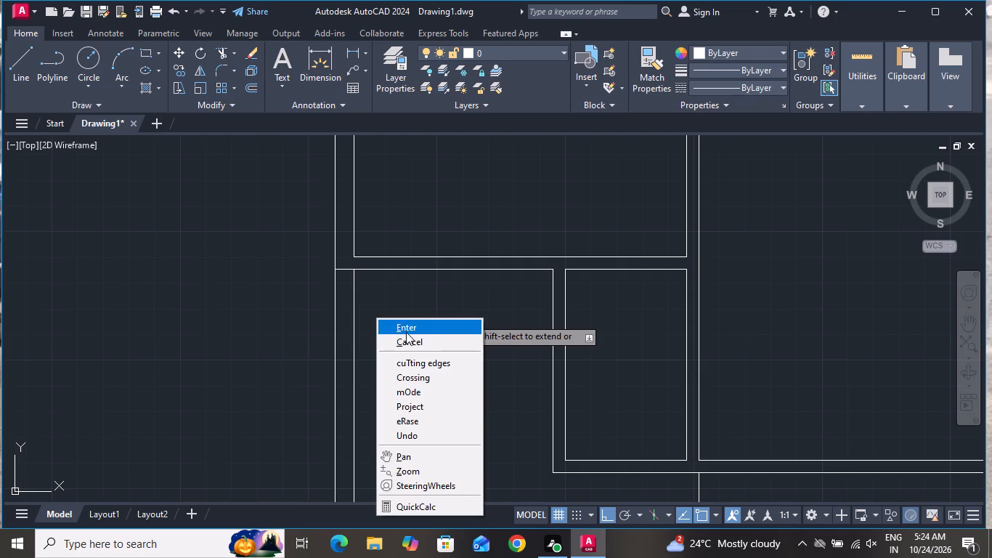
{"action": "left_click", "coordinate": [407, 341]}
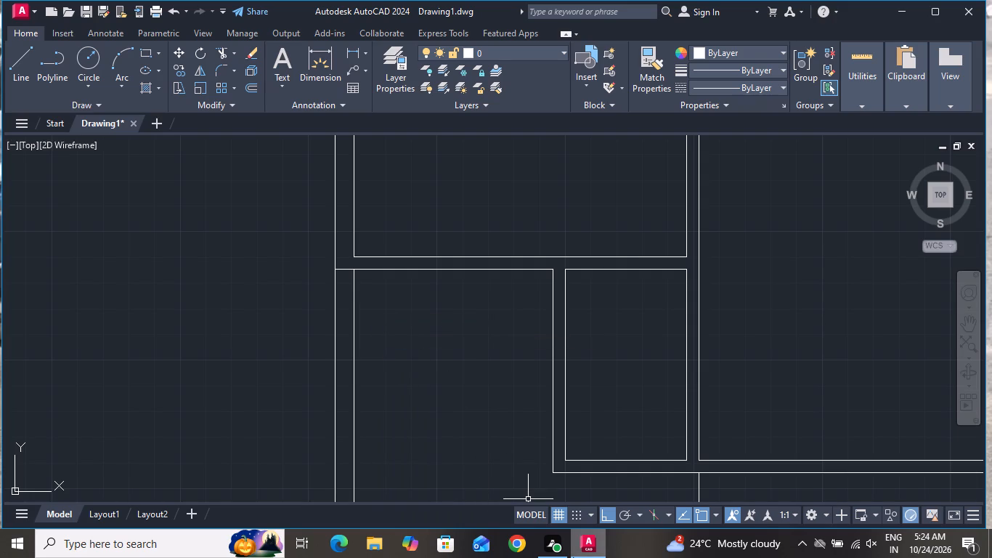
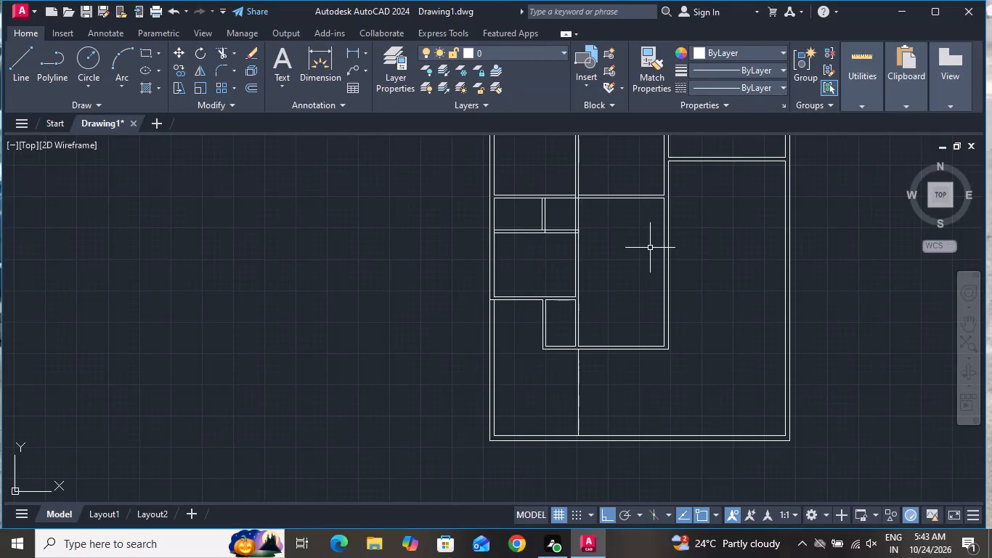
Extend both faces of the lowest partition rightward across the open area to the outer line of the right outside wall.
{"action": "scroll", "coordinate": [649, 248], "scroll_direction": "down", "scroll_amount": 1}
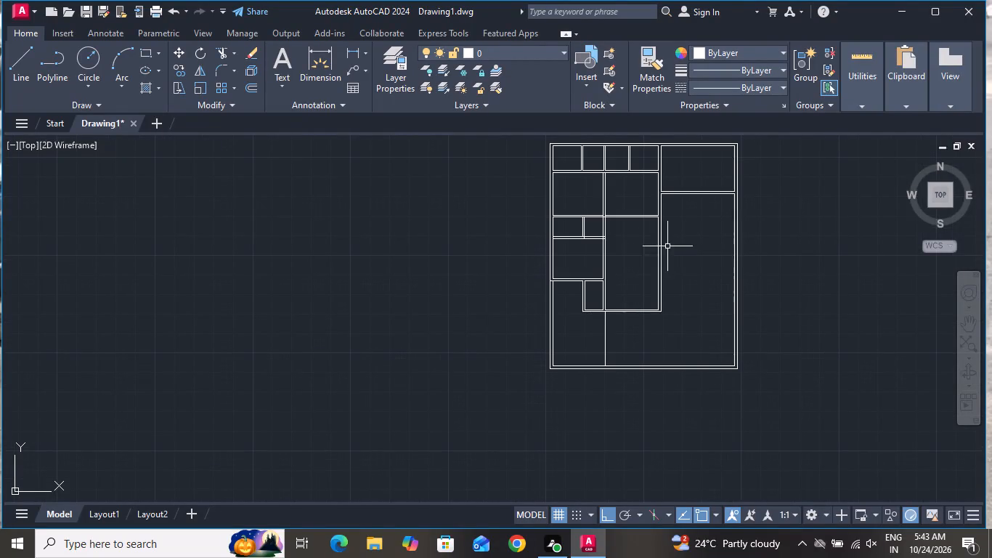
{"action": "scroll", "coordinate": [688, 282], "scroll_direction": "up", "scroll_amount": 3}
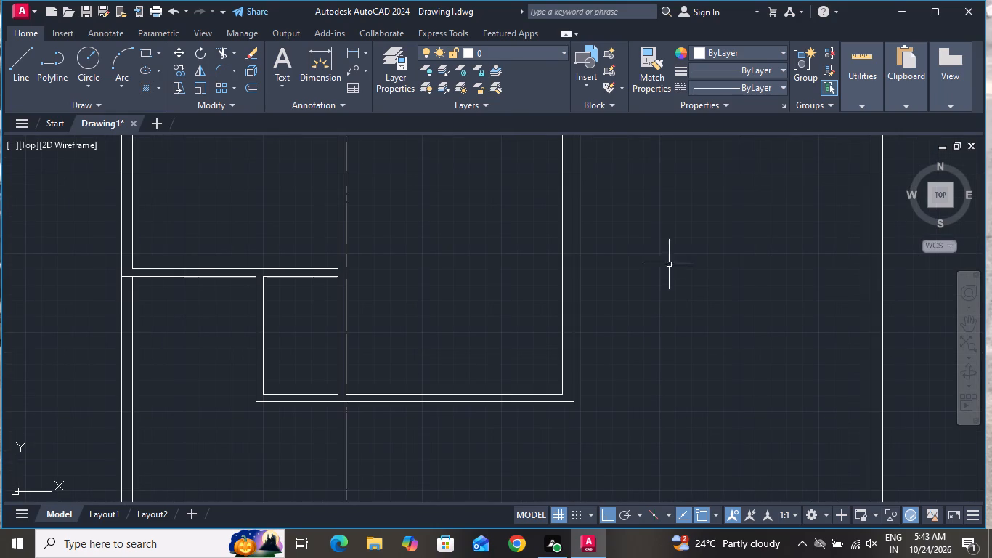
{"action": "type", "text": "ex"}
{"action": "key", "text": "space"}
{"action": "key", "text": "space"}
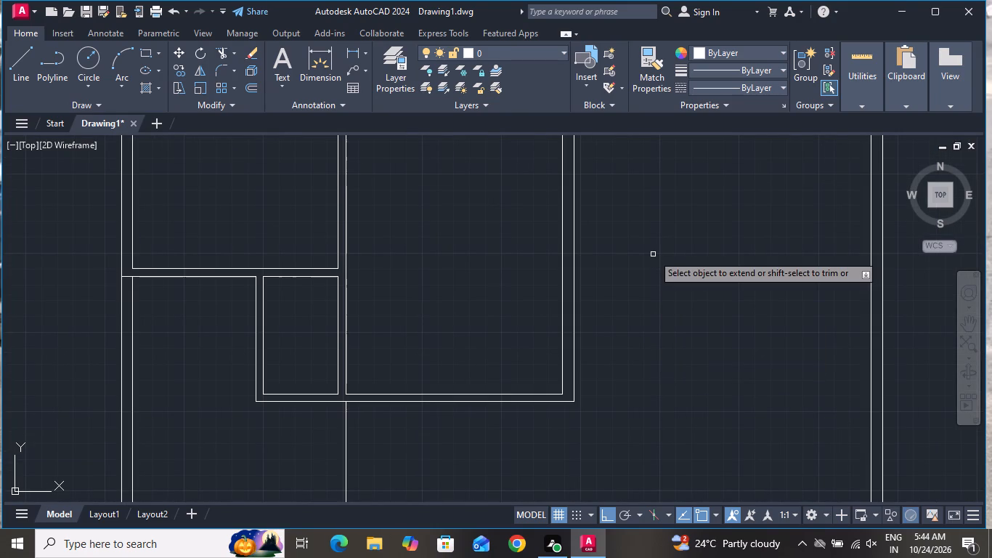
{"action": "left_click", "coordinate": [543, 385]}
{"action": "left_click", "coordinate": [541, 426]}
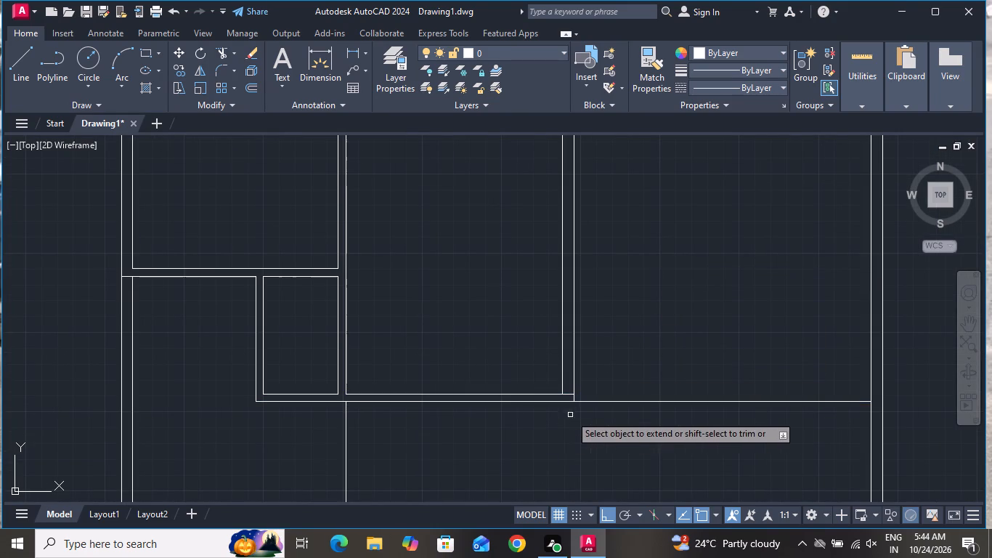
{"action": "left_click", "coordinate": [571, 393]}
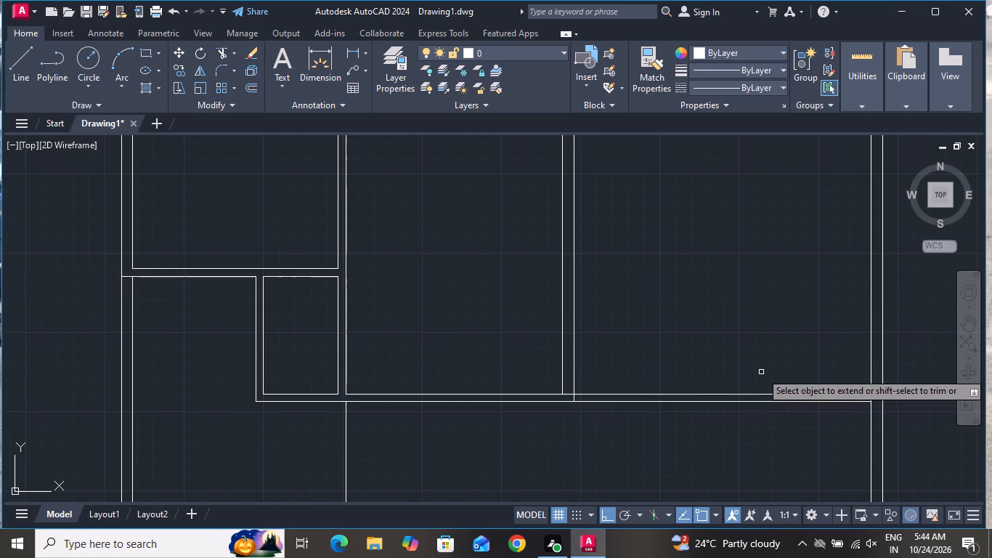
{"action": "left_click", "coordinate": [761, 372]}
{"action": "left_click", "coordinate": [765, 428]}
{"action": "right_click", "coordinate": [751, 369]}
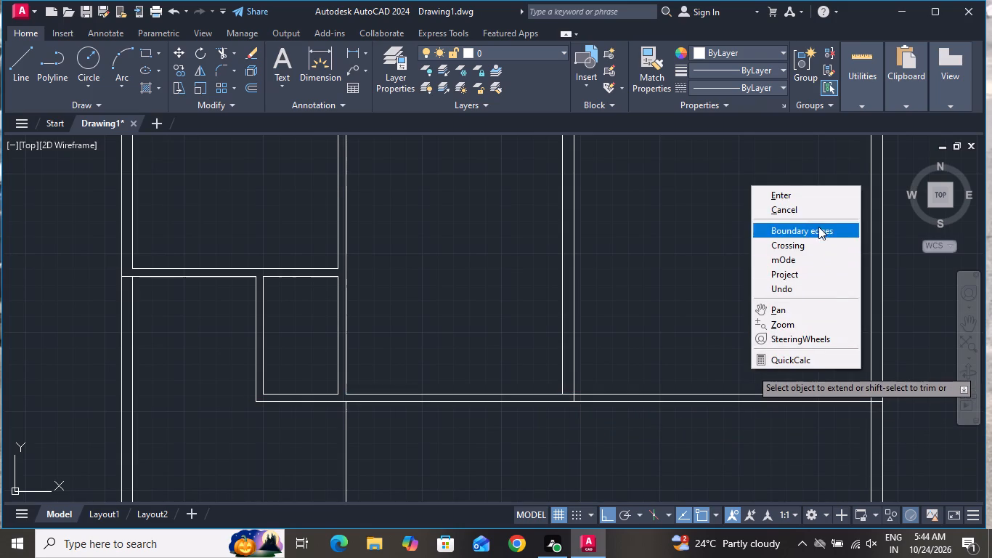
{"action": "left_click", "coordinate": [821, 211]}
Examine the overall plan, including the upper rooms and the area below the extended partition.
{"action": "scroll", "coordinate": [739, 280], "scroll_direction": "down", "scroll_amount": 4}
{"action": "scroll", "coordinate": [791, 225], "scroll_direction": "up", "scroll_amount": 2}
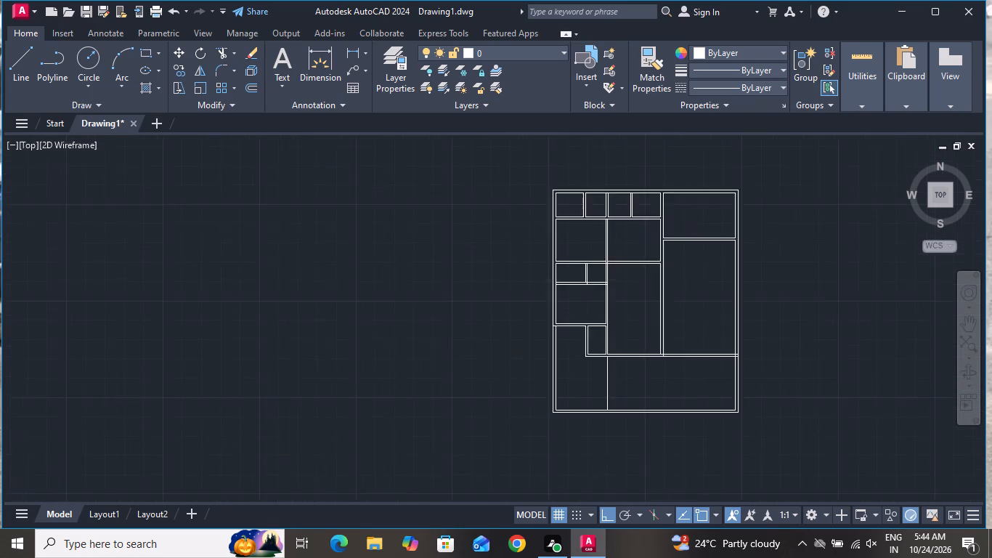
{"action": "scroll", "coordinate": [791, 225], "scroll_direction": "up", "scroll_amount": 1}
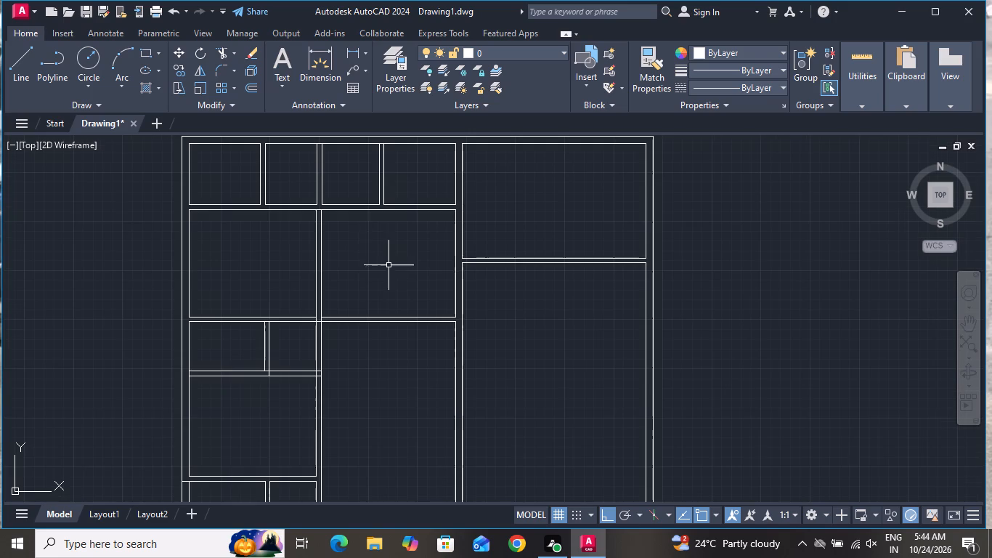
{"action": "scroll", "coordinate": [390, 264], "scroll_direction": "down", "scroll_amount": 1}
{"action": "scroll", "coordinate": [452, 496], "scroll_direction": "up", "scroll_amount": 1}
{"action": "scroll", "coordinate": [458, 467], "scroll_direction": "down", "scroll_amount": 2}
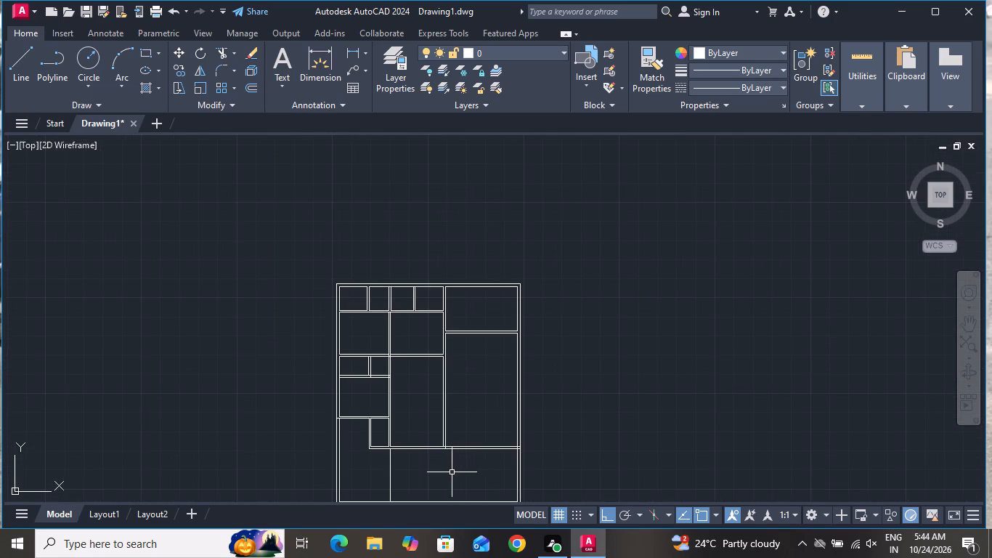
{"action": "scroll", "coordinate": [452, 472], "scroll_direction": "up", "scroll_amount": 1}
{"action": "scroll", "coordinate": [452, 459], "scroll_direction": "down", "scroll_amount": 2}
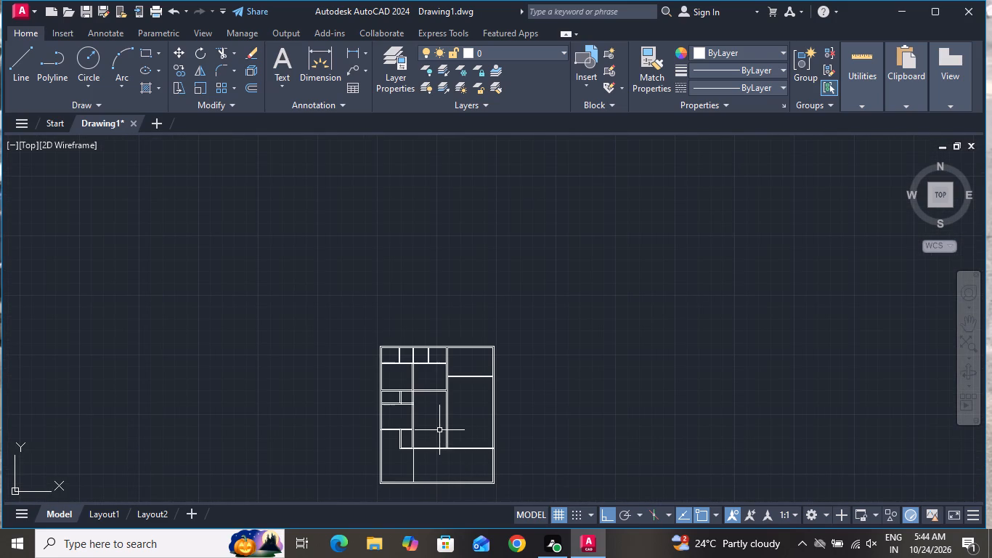
{"action": "scroll", "coordinate": [433, 384], "scroll_direction": "up", "scroll_amount": 2}
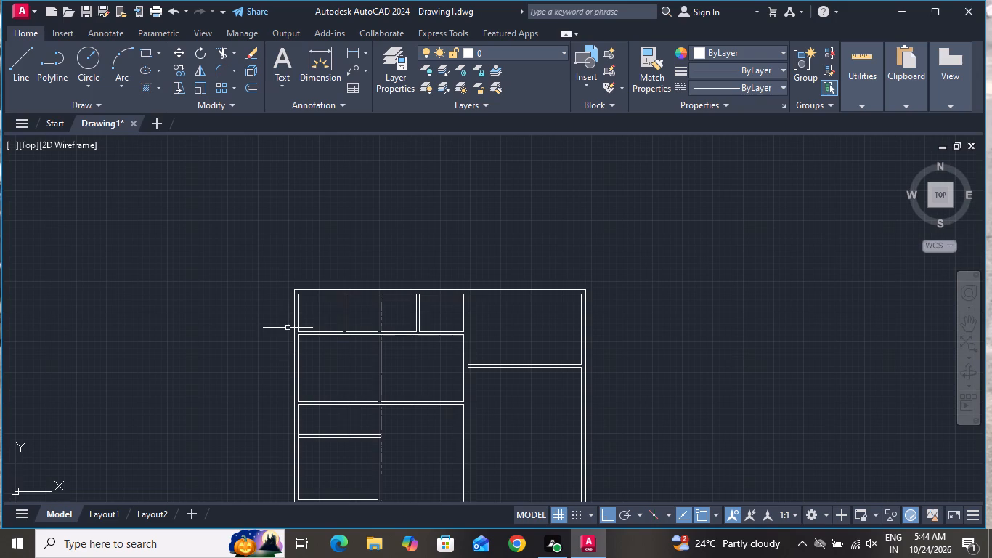
Draw a 6" horizontal line across the lower end of the partition between the first two rooms of the top row.
{"action": "scroll", "coordinate": [300, 318], "scroll_direction": "up", "scroll_amount": 3}
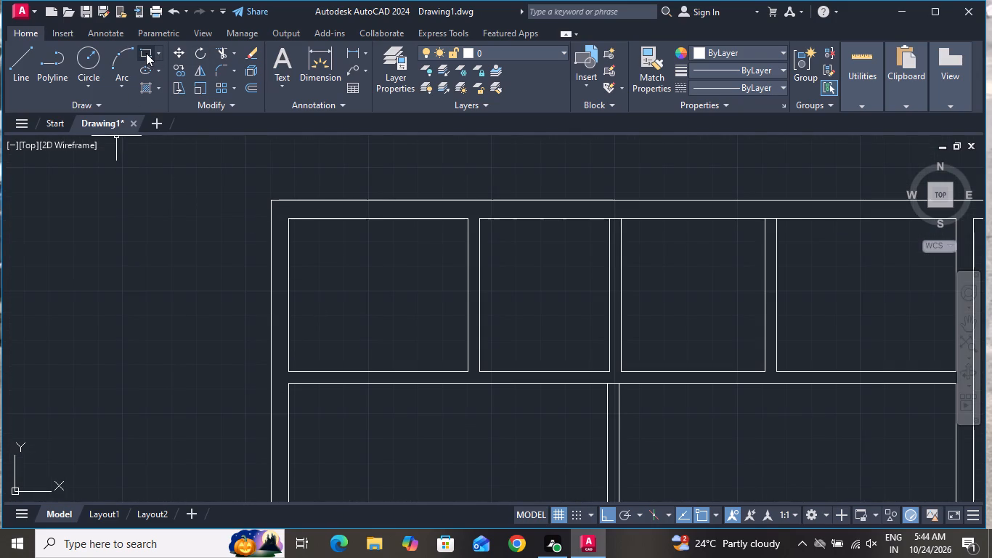
{"action": "left_click", "coordinate": [15, 61]}
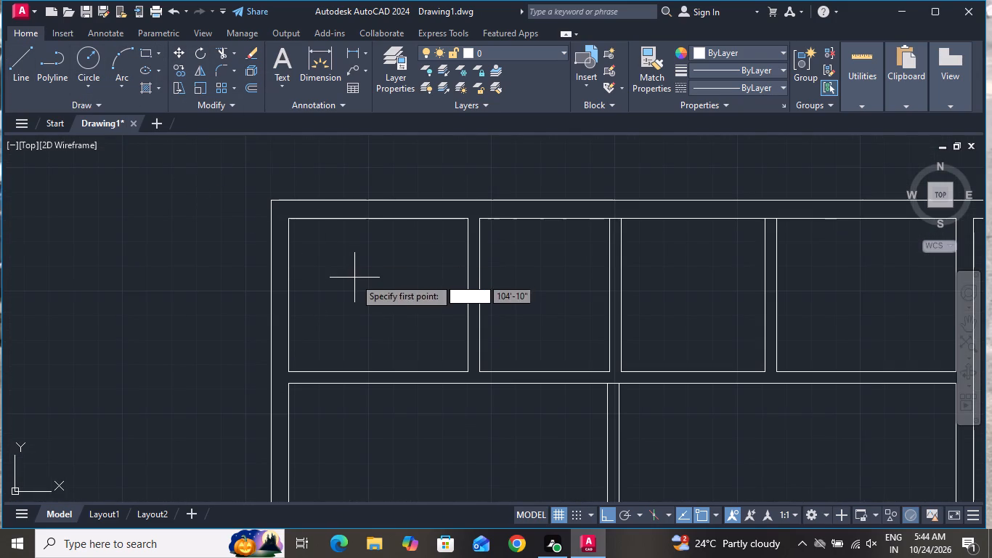
{"action": "scroll", "coordinate": [428, 372], "scroll_direction": "up", "scroll_amount": 2}
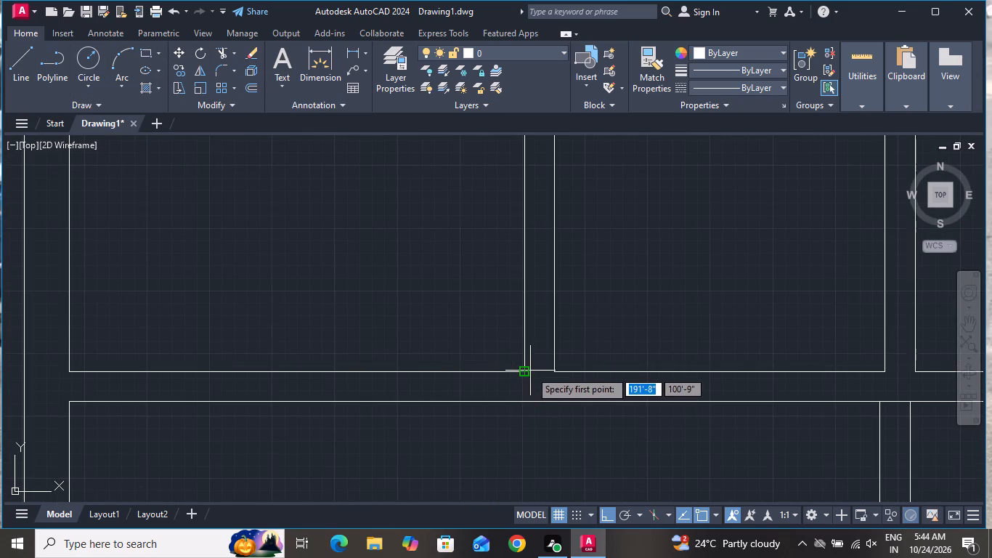
{"action": "left_click", "coordinate": [524, 373]}
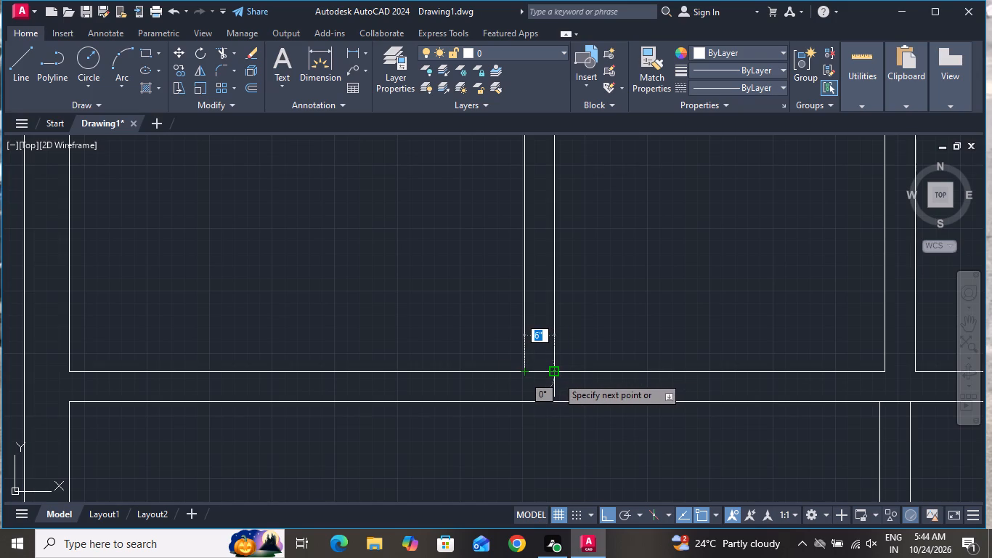
{"action": "left_click", "coordinate": [557, 376]}
{"action": "right_click", "coordinate": [556, 376]}
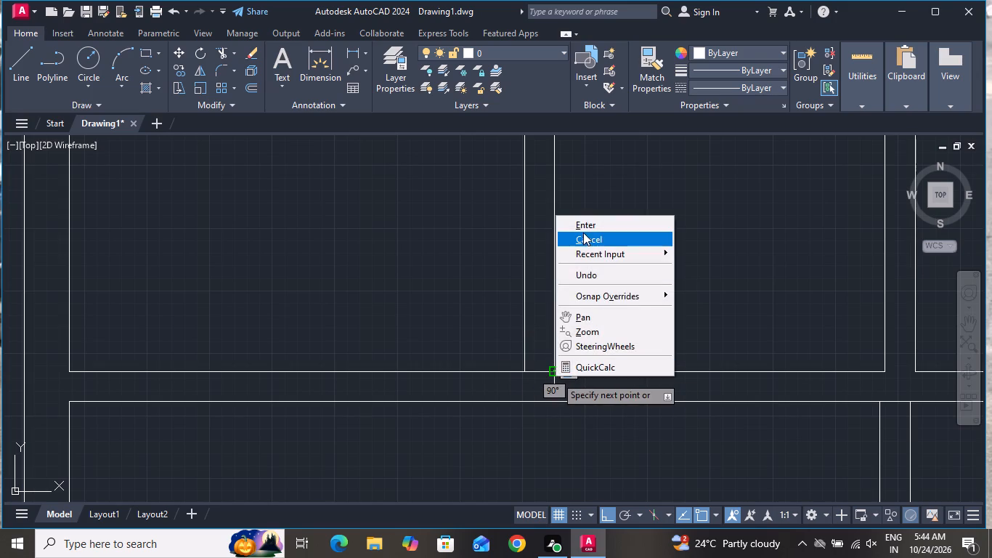
{"action": "left_click", "coordinate": [583, 232]}
Offset the short line across the partition's lower end 3" upward to mark the lower door jamb.
{"action": "type", "text": "o 3"}
{"action": "key", "text": "shift+quotedbl"}
{"action": "key", "text": "Return"}
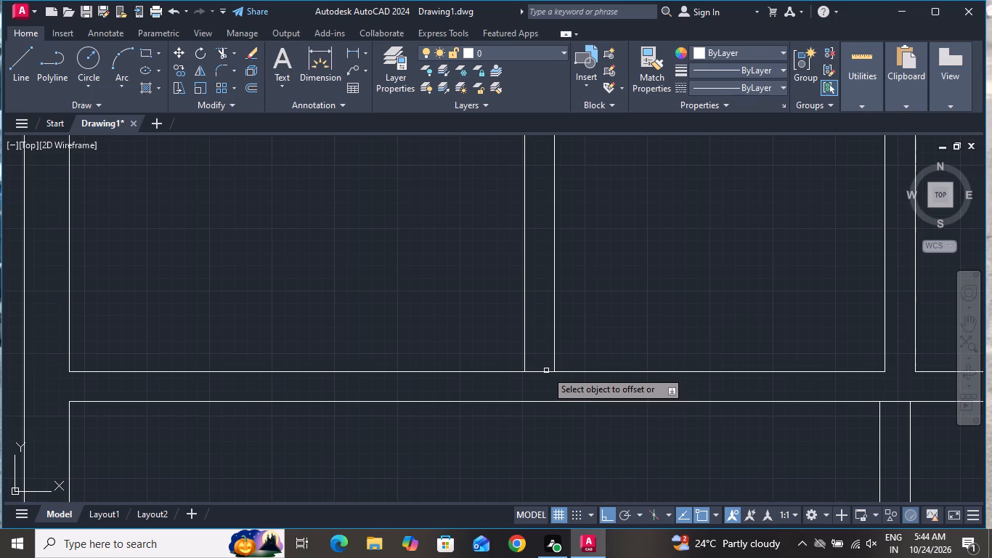
{"action": "left_click", "coordinate": [546, 371]}
{"action": "left_click", "coordinate": [542, 350]}
{"action": "right_click", "coordinate": [575, 281]}
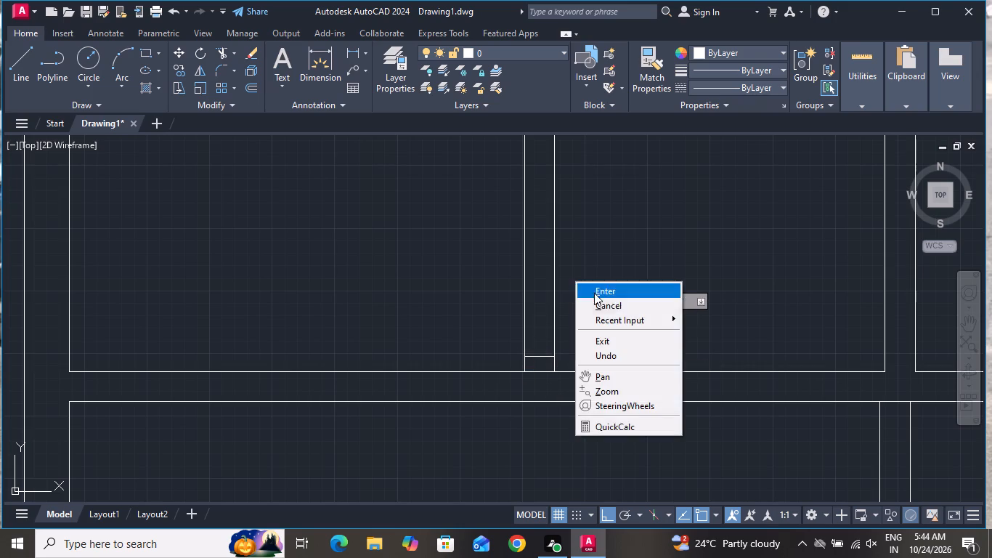
{"action": "left_click", "coordinate": [603, 299]}
Offset the lower jamb line 2'-6" upward within the partition to mark the door opening's upper jamb.
{"action": "type", "text": "o"}
{"action": "key", "text": "space"}
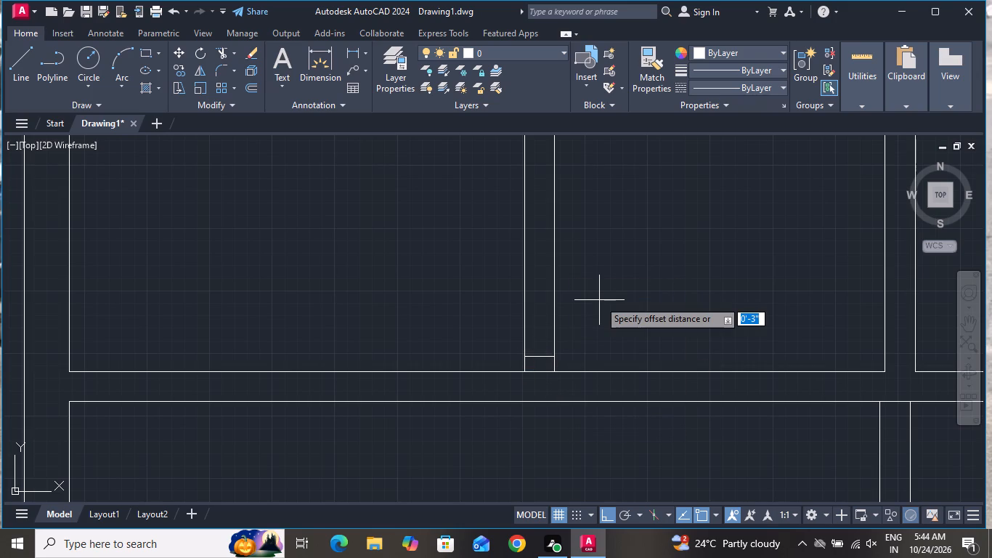
{"action": "key", "text": "2"}
{"action": "type", "text": "'6"}
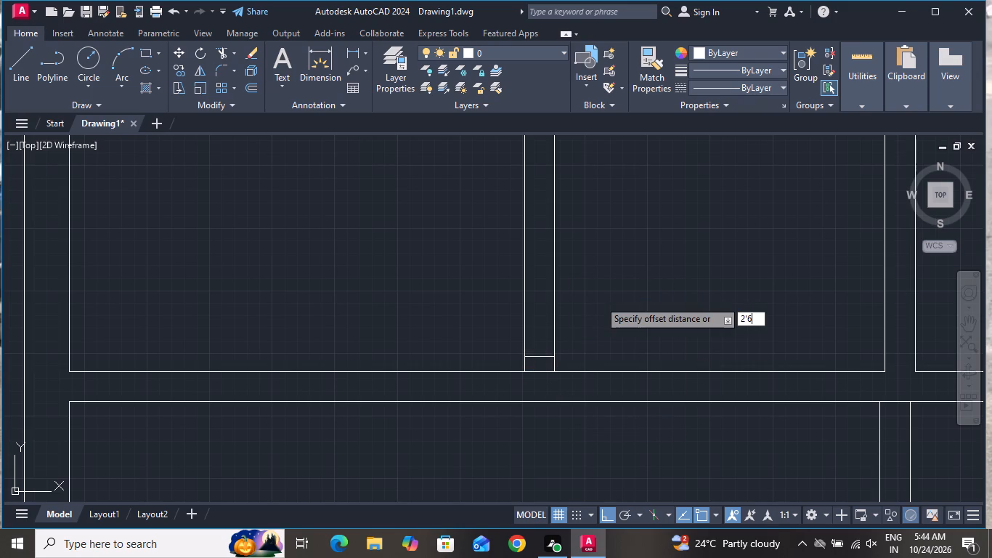
{"action": "key", "text": "shift+quotedbl"}
{"action": "key", "text": "Return"}
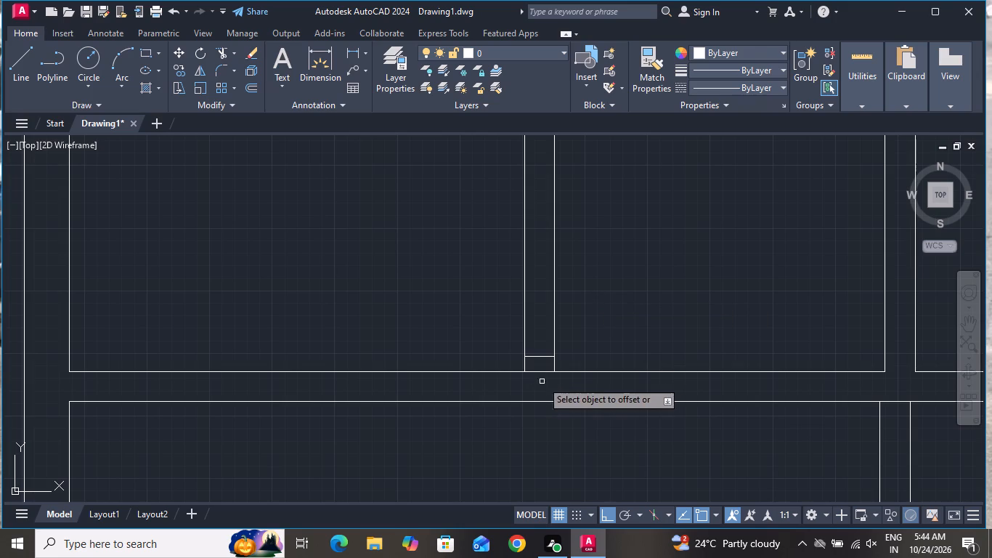
{"action": "left_click", "coordinate": [542, 356]}
{"action": "left_click", "coordinate": [543, 297]}
{"action": "scroll", "coordinate": [628, 250], "scroll_direction": "down", "scroll_amount": 1}
{"action": "right_click", "coordinate": [628, 250]}
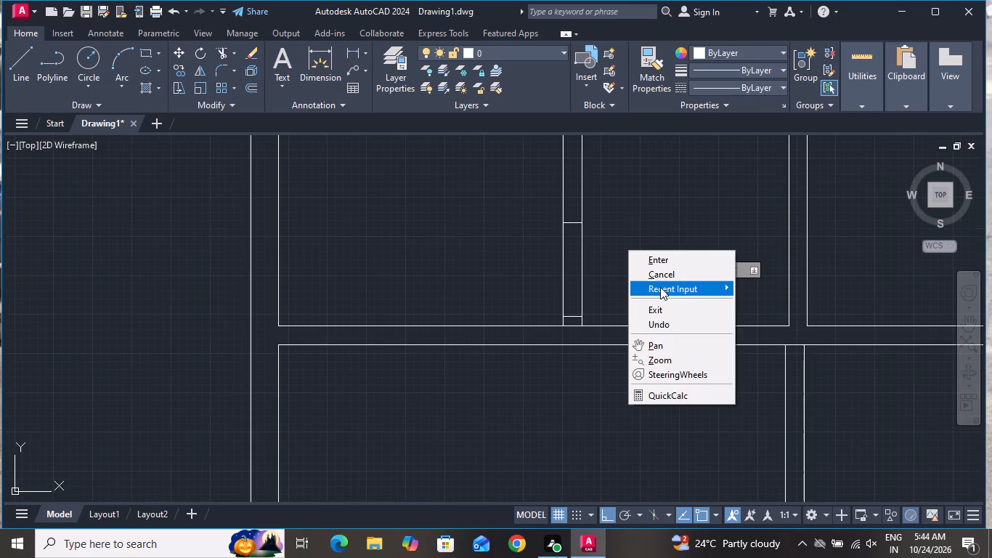
{"action": "left_click", "coordinate": [662, 274]}
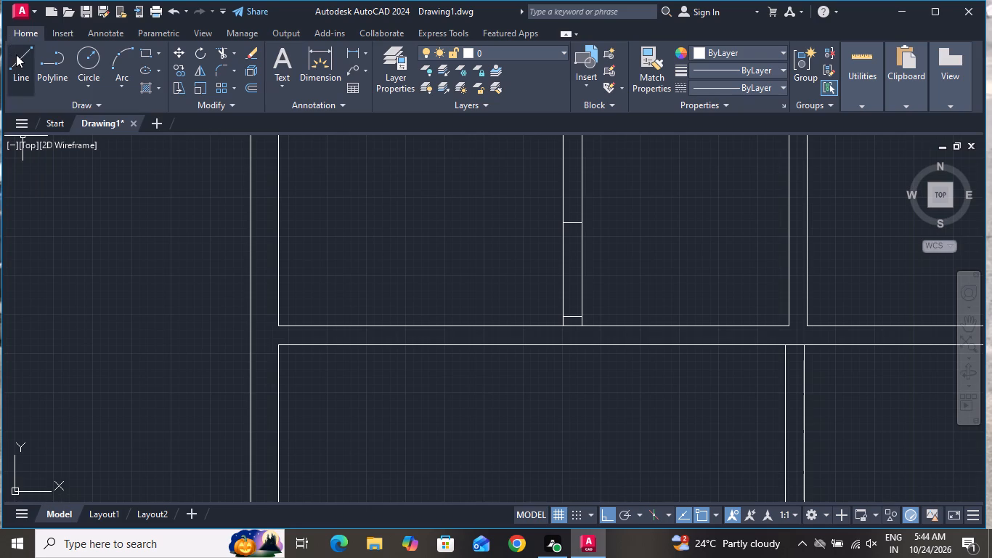
Draw a 2'-6" horizontal door leaf line leftward from the midpoint of the lower jamb line into the top-left room.
{"action": "left_click", "coordinate": [16, 54]}
{"action": "scroll", "coordinate": [437, 405], "scroll_direction": "down", "scroll_amount": 1}
{"action": "scroll", "coordinate": [508, 345], "scroll_direction": "up", "scroll_amount": 3}
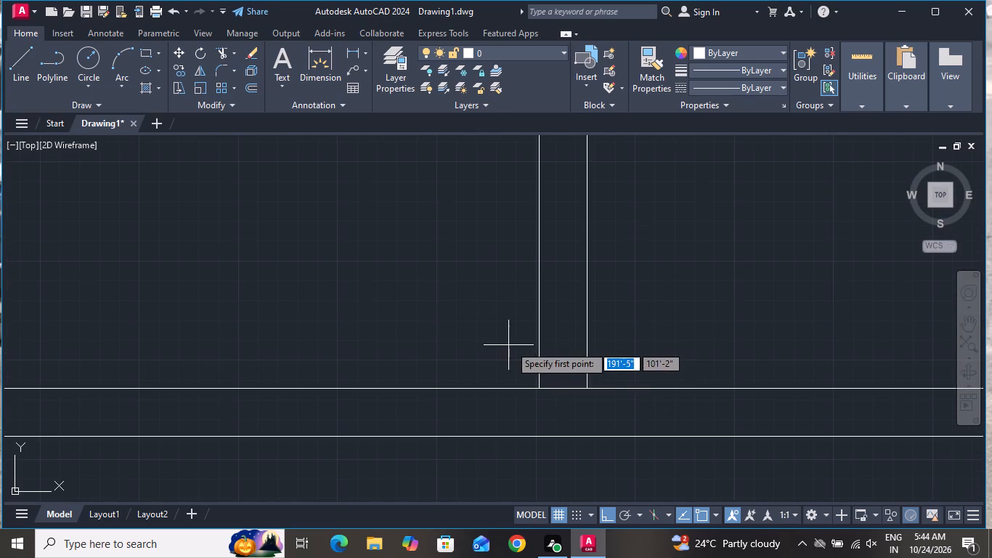
{"action": "left_click", "coordinate": [559, 362]}
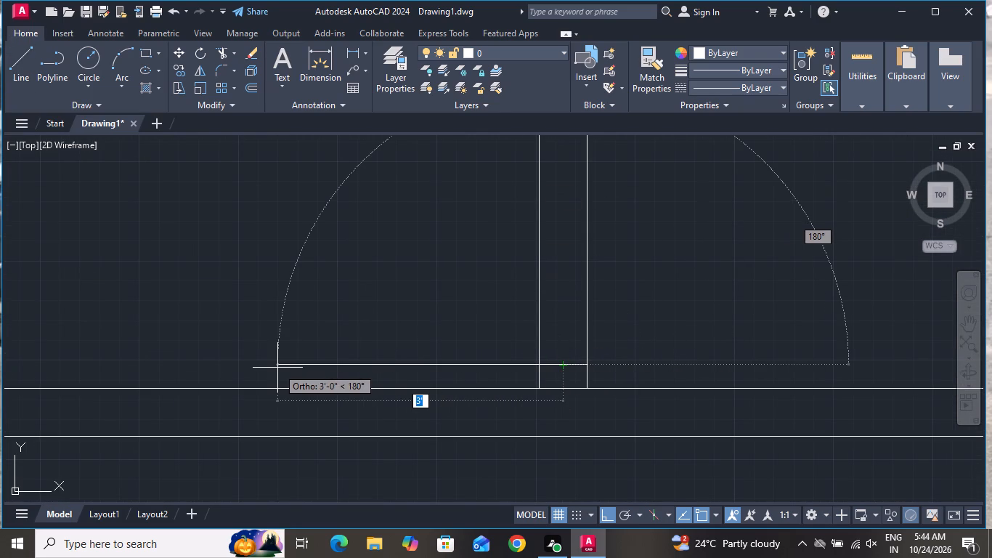
{"action": "key", "text": "2"}
{"action": "type", "text": "'6"}
{"action": "key", "text": "shift+quotedbl"}
{"action": "key", "text": "Return"}
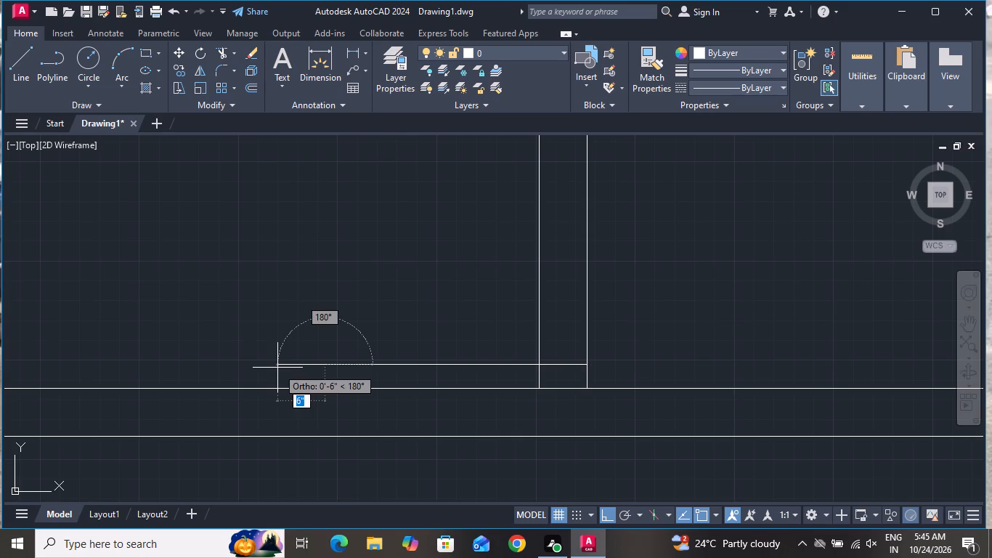
{"action": "right_click", "coordinate": [304, 208]}
{"action": "left_click", "coordinate": [333, 229]}
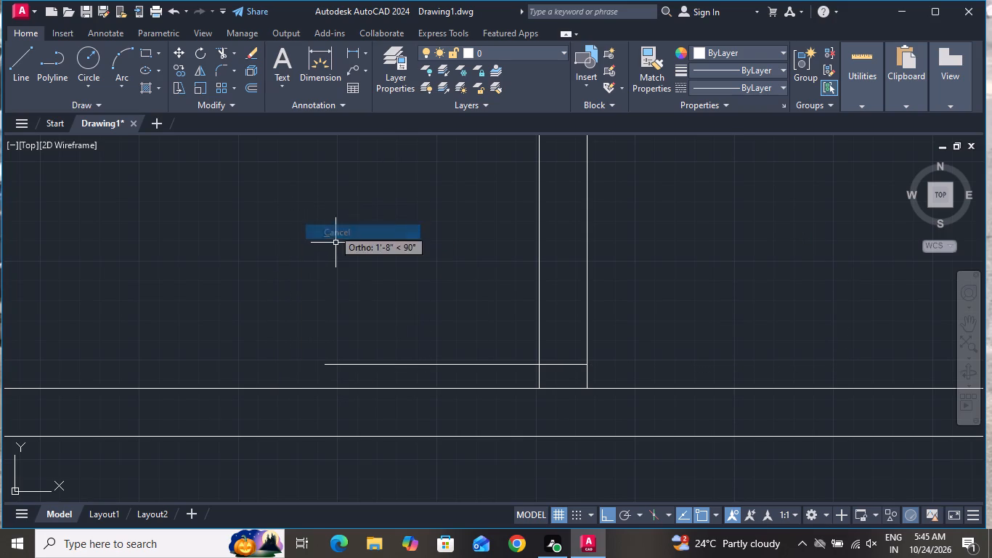
Offset the door leaf line 2" upward to give the leaf its thickness.
{"action": "type", "text": "o"}
{"action": "key", "text": "space"}
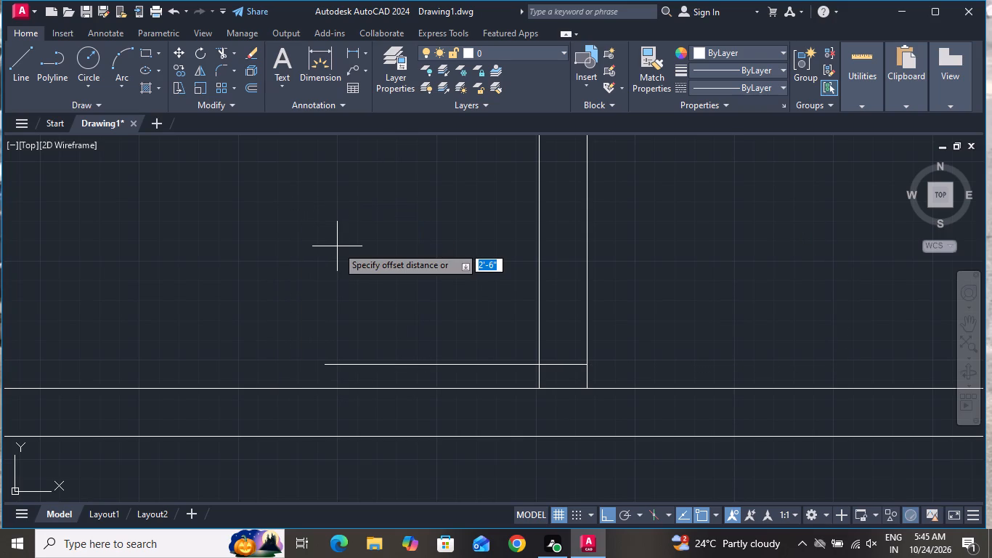
{"action": "key", "text": "2"}
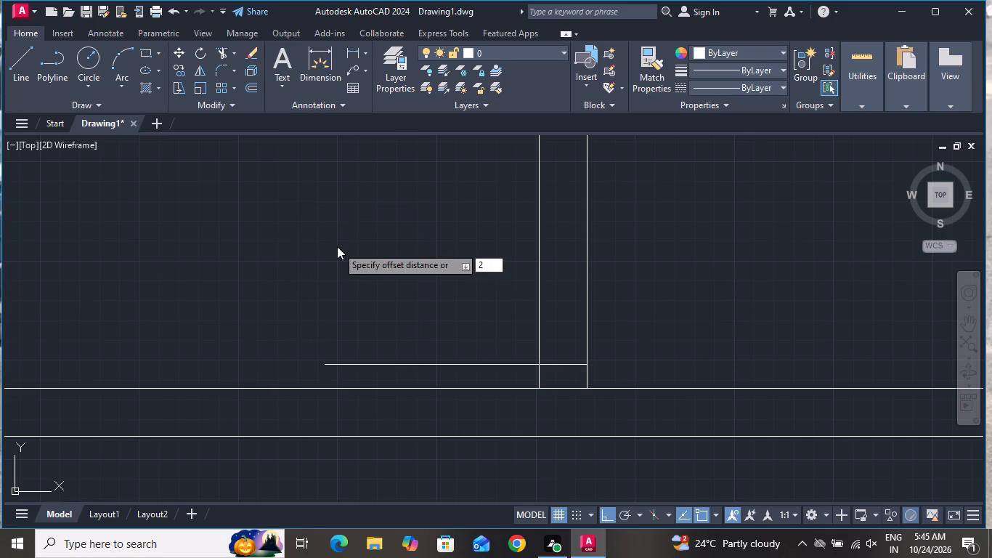
{"action": "key", "text": "shift+quotedbl"}
{"action": "key", "text": "Return"}
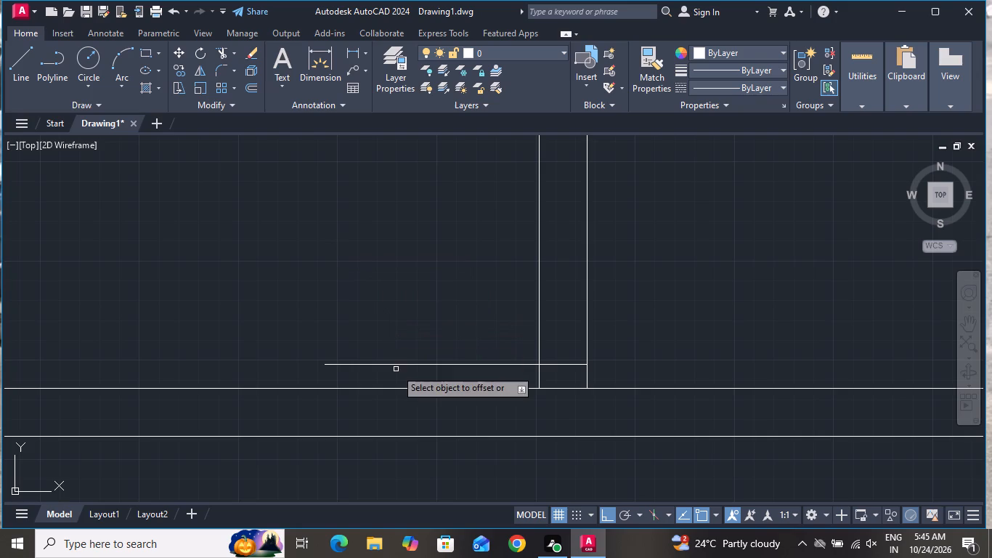
{"action": "left_click", "coordinate": [396, 365]}
{"action": "left_click", "coordinate": [398, 330]}
{"action": "right_click", "coordinate": [397, 306]}
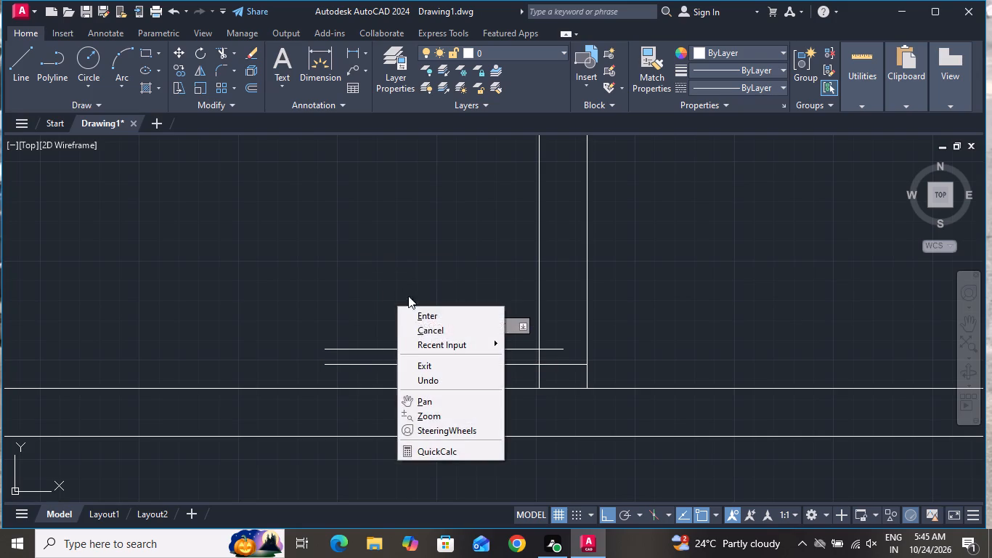
{"action": "left_click", "coordinate": [422, 328]}
Draw the door swing arc from the upper jamb's midpoint through the leaf's upper free corner to its lower free corner.
{"action": "scroll", "coordinate": [426, 332], "scroll_direction": "down", "scroll_amount": 1}
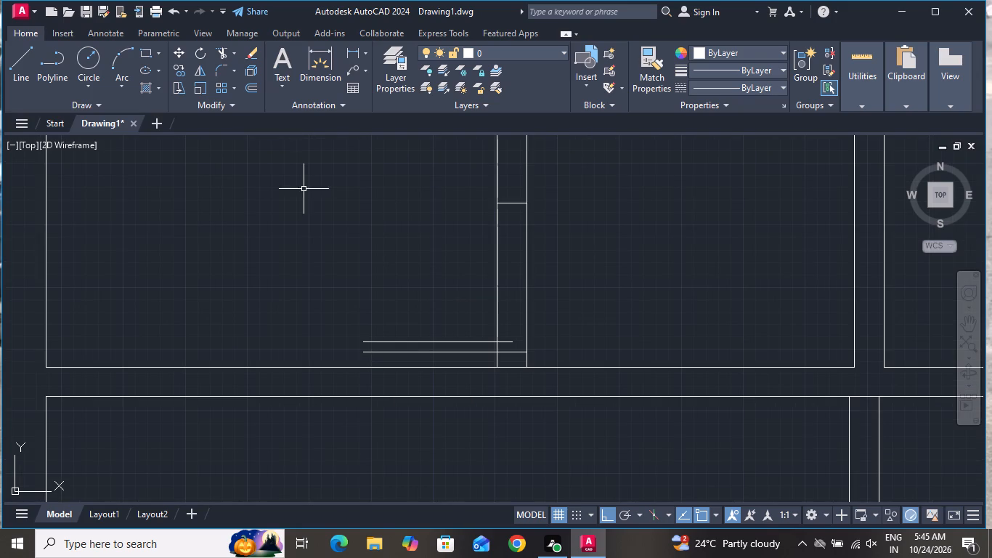
{"action": "type", "text": "a"}
{"action": "key", "text": "space"}
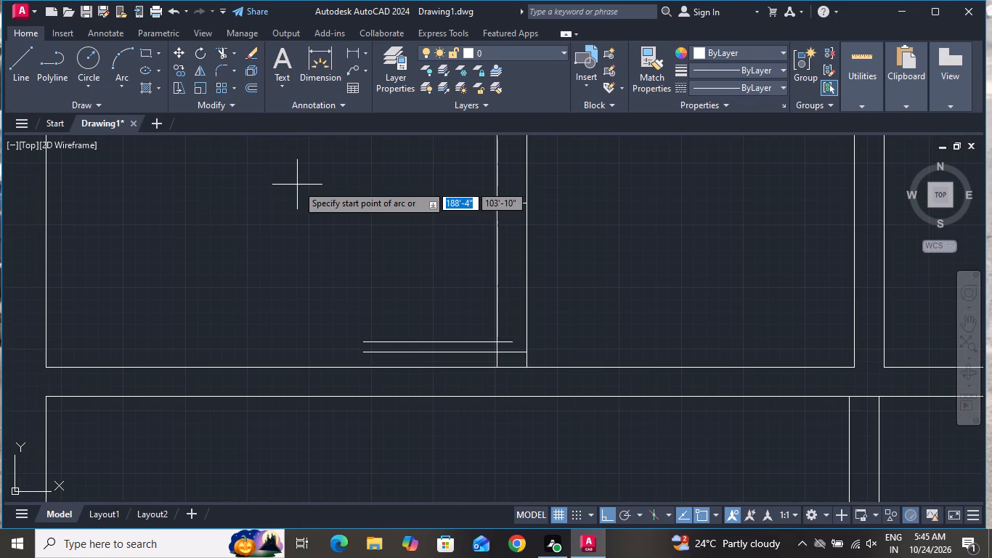
{"action": "left_click", "coordinate": [511, 201]}
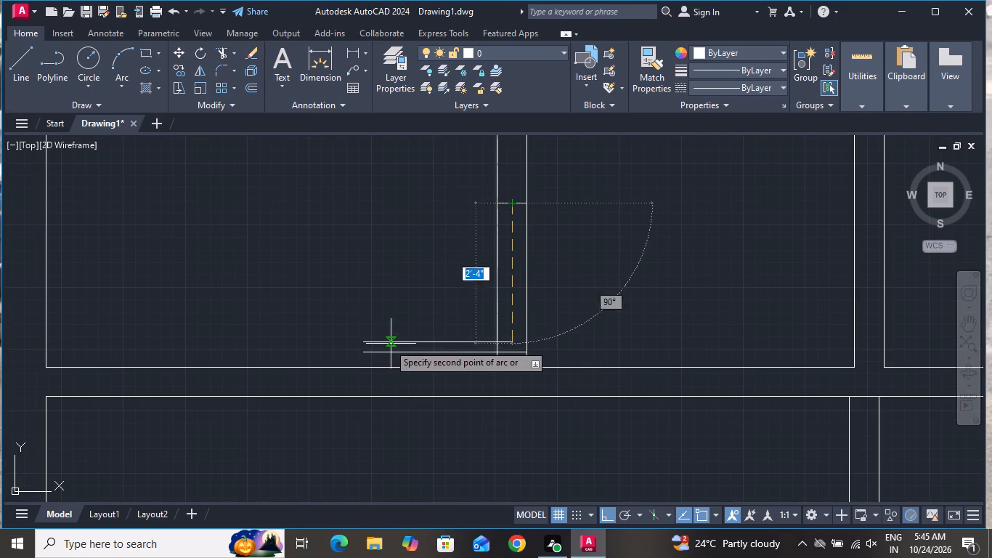
{"action": "left_click", "coordinate": [364, 338]}
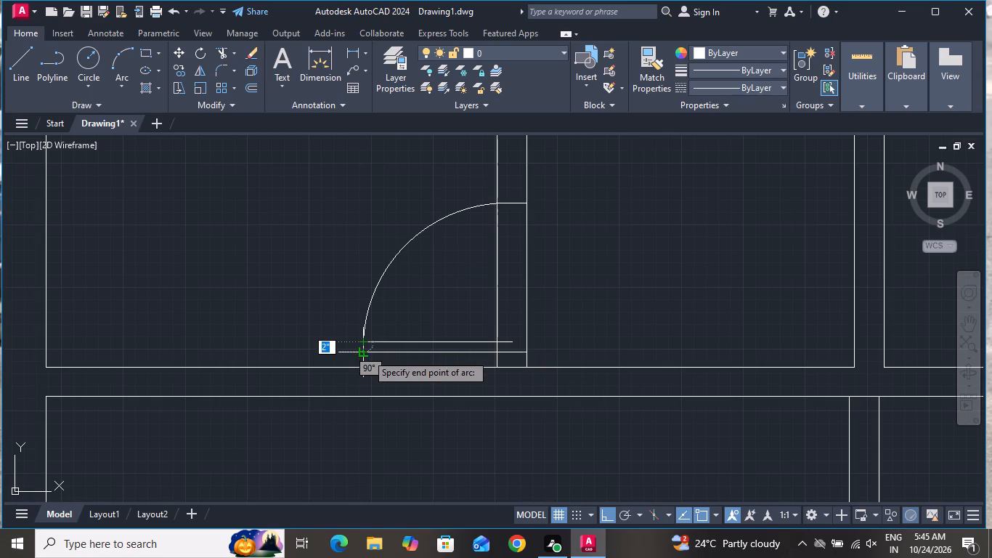
{"action": "left_click", "coordinate": [367, 354]}
Draw a short vertical line closing the hinge end of the door leaf between its two horizontal lines.
{"action": "left_click", "coordinate": [25, 66]}
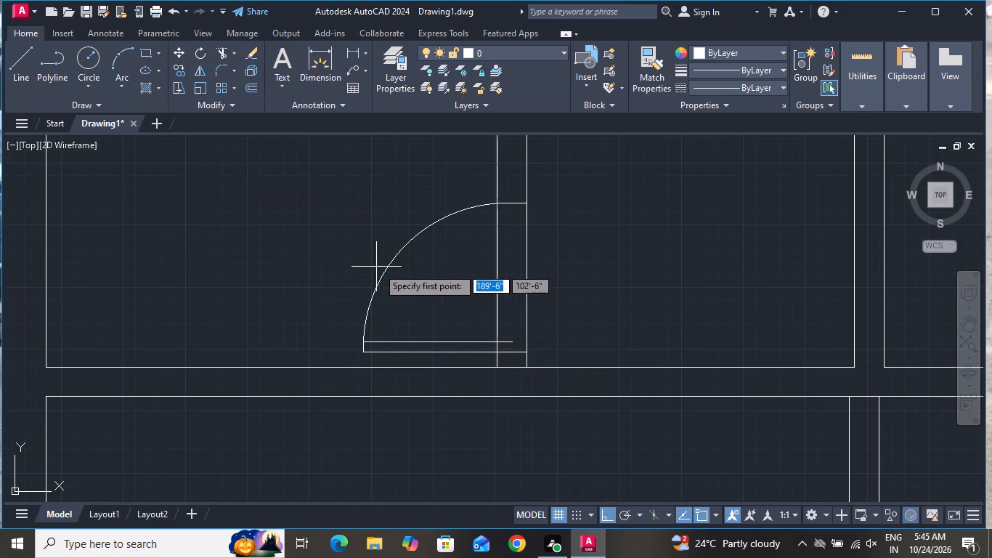
{"action": "scroll", "coordinate": [502, 341], "scroll_direction": "up", "scroll_amount": 2}
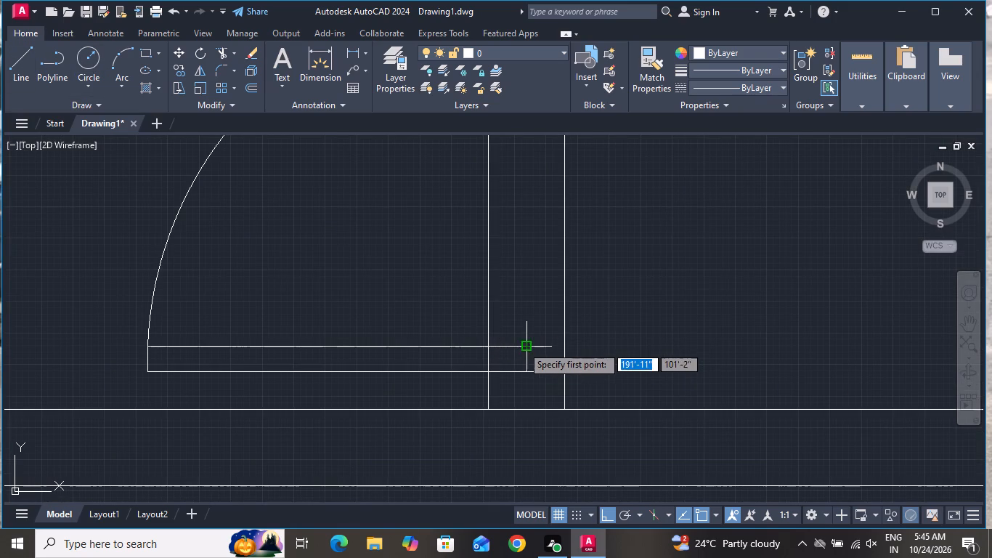
{"action": "left_click", "coordinate": [521, 346]}
{"action": "left_click", "coordinate": [522, 372]}
{"action": "right_click", "coordinate": [525, 372]}
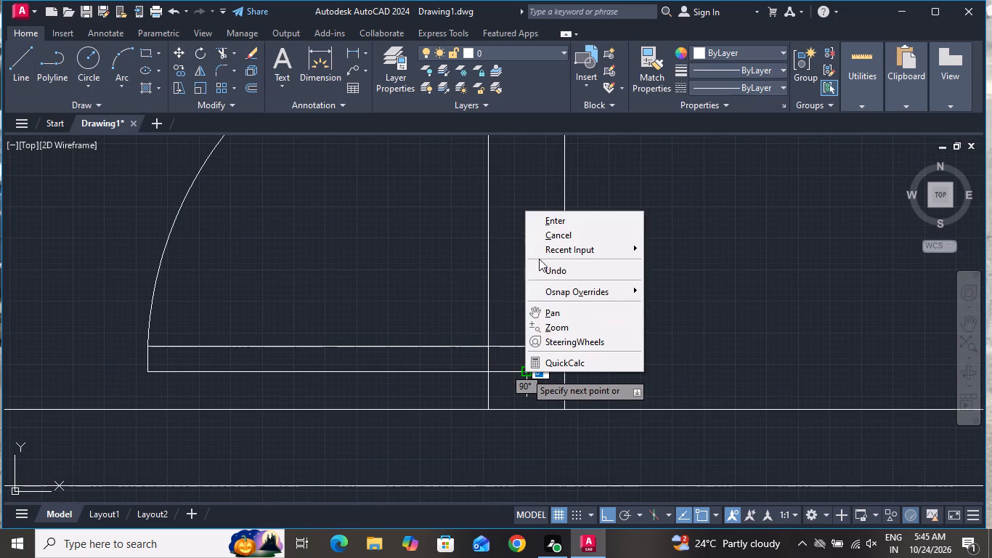
{"action": "left_click", "coordinate": [540, 232]}
Trim both partition lines across the door opening and the leaf's lower line between the partition's left face and the hinge end.
{"action": "scroll", "coordinate": [536, 340], "scroll_direction": "down", "scroll_amount": 2}
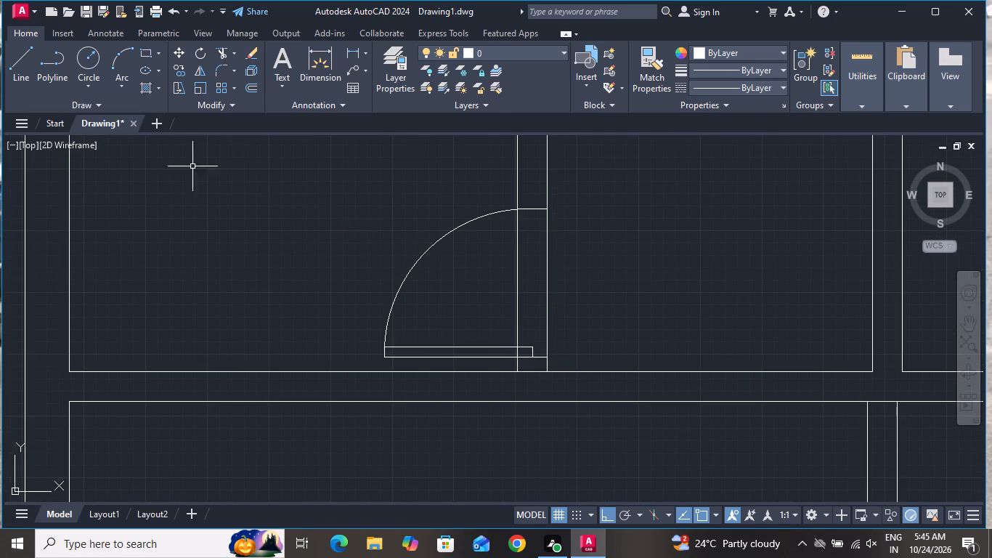
{"action": "left_click", "coordinate": [218, 54]}
{"action": "left_click", "coordinate": [482, 294]}
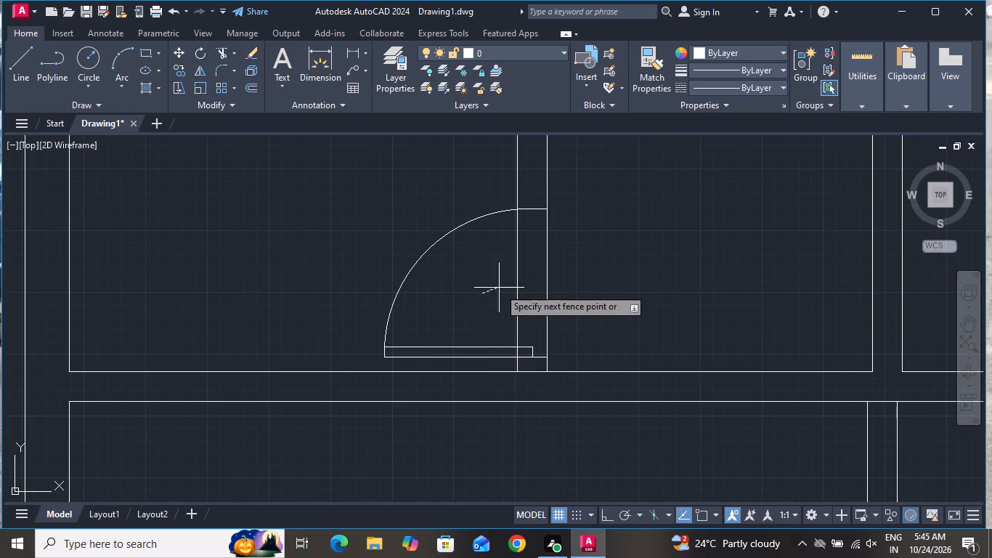
{"action": "left_click", "coordinate": [561, 278]}
{"action": "scroll", "coordinate": [515, 363], "scroll_direction": "up", "scroll_amount": 3}
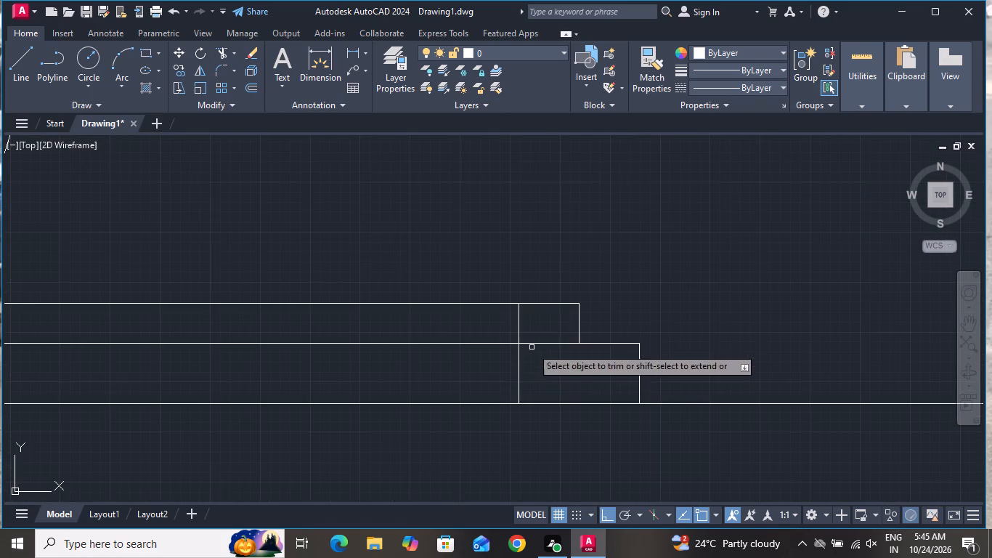
{"action": "left_click", "coordinate": [540, 328]}
{"action": "left_click", "coordinate": [545, 360]}
{"action": "scroll", "coordinate": [551, 363], "scroll_direction": "down", "scroll_amount": 2}
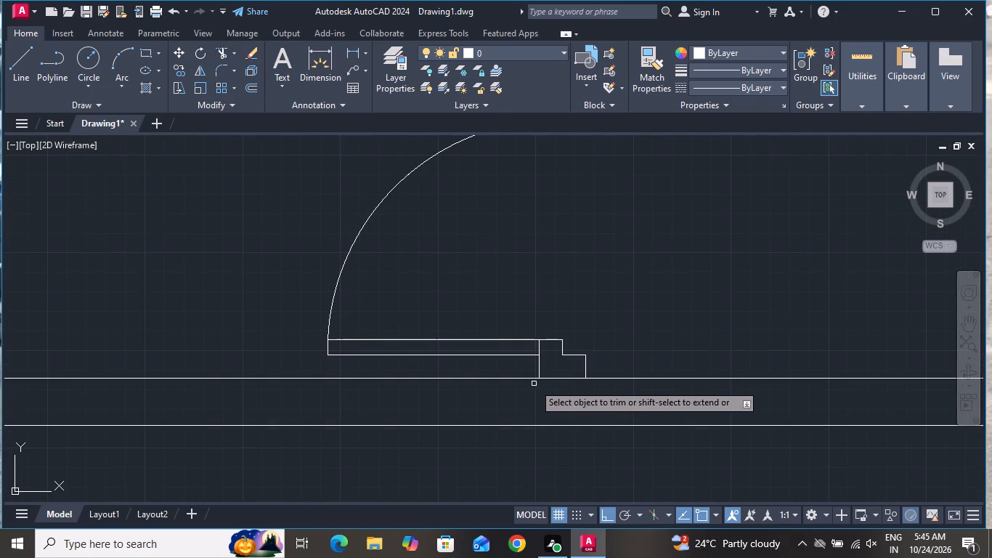
{"action": "scroll", "coordinate": [538, 381], "scroll_direction": "down", "scroll_amount": 2}
{"action": "right_click", "coordinate": [568, 319]}
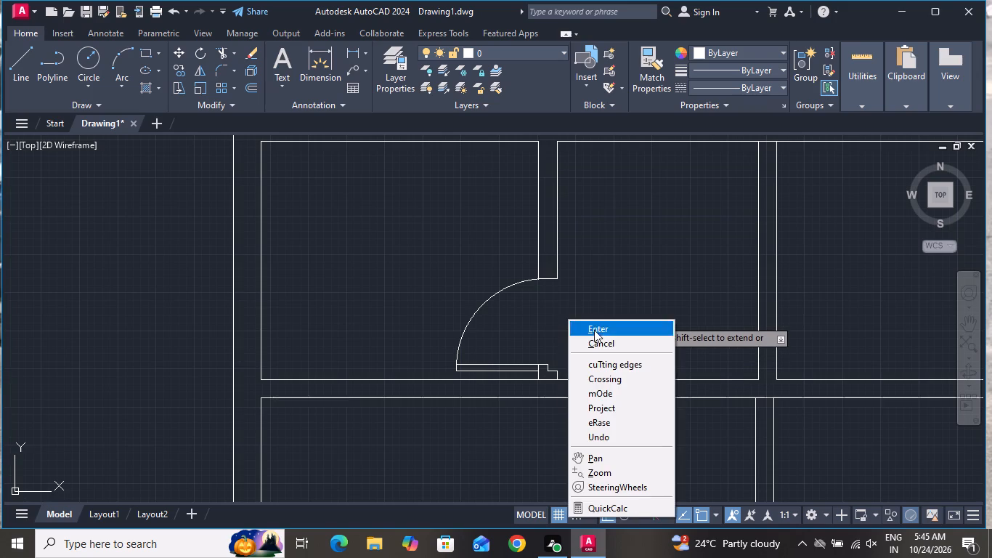
{"action": "left_click", "coordinate": [598, 357]}
{"action": "right_click", "coordinate": [595, 336]}
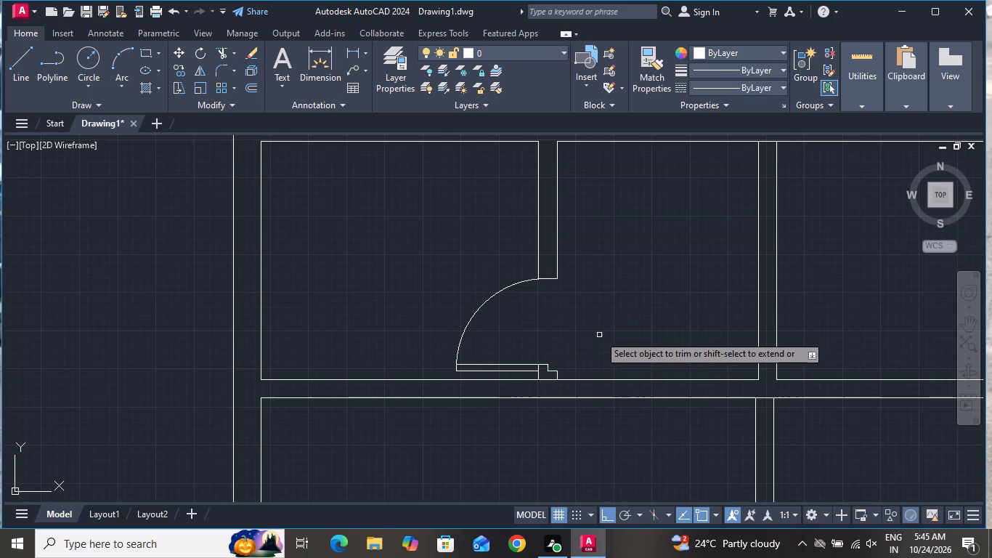
{"action": "right_click", "coordinate": [604, 336]}
{"action": "left_click", "coordinate": [609, 351]}
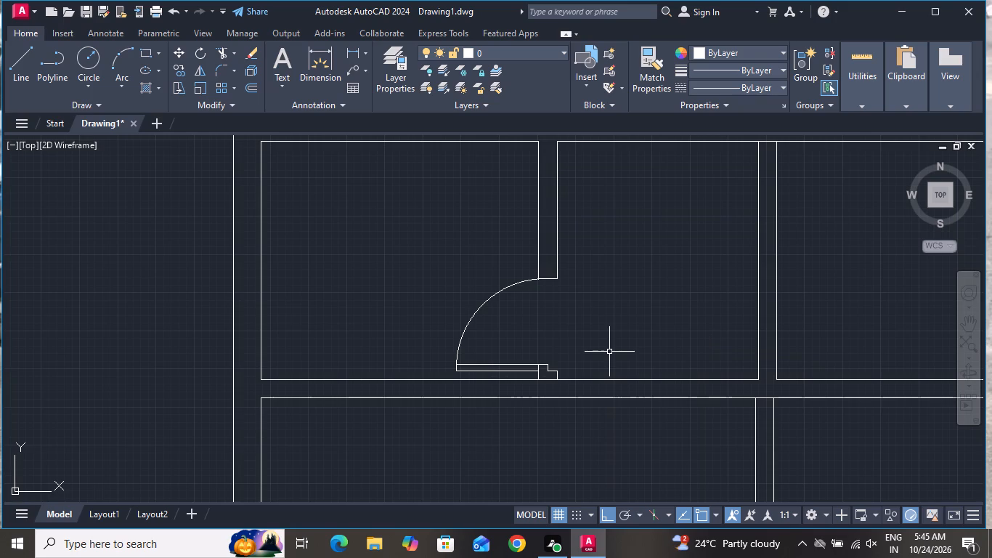
Draw a 6" vertical line across the horizontal partition, continuing the right face of the door partition downward.
{"action": "left_click", "coordinate": [11, 73]}
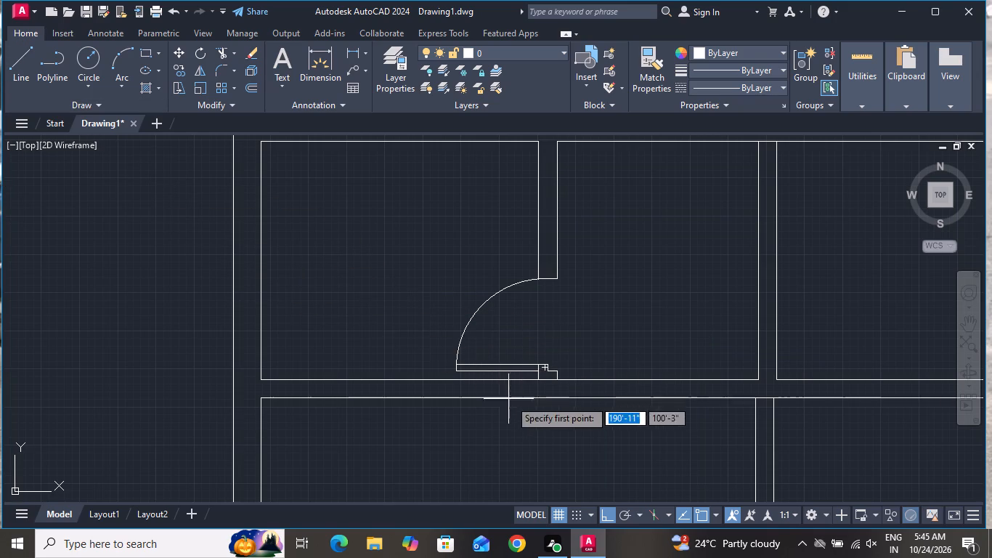
{"action": "scroll", "coordinate": [588, 403], "scroll_direction": "up", "scroll_amount": 1}
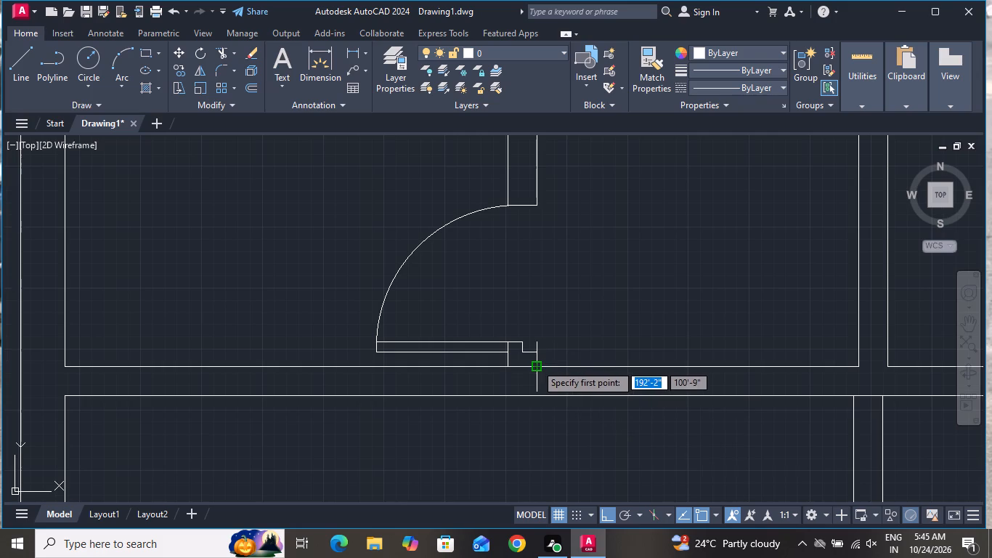
{"action": "left_click", "coordinate": [536, 364]}
{"action": "left_click", "coordinate": [539, 392]}
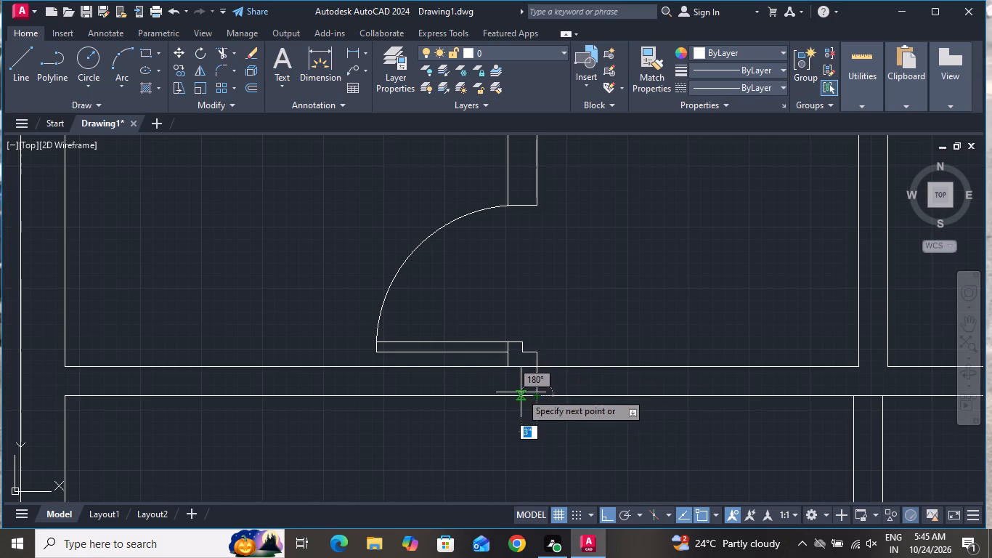
{"action": "right_click", "coordinate": [520, 392]}
{"action": "left_click", "coordinate": [560, 252]}
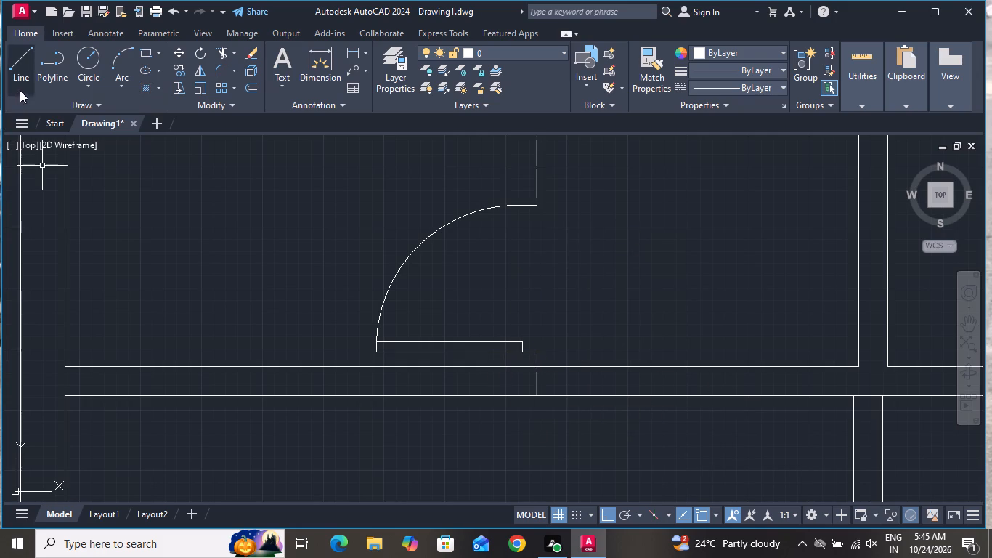
Draw a second vertical jamb line across the horizontal partition below the second top room, at about X 196'-1".
{"action": "left_click", "coordinate": [12, 68]}
{"action": "scroll", "coordinate": [248, 366], "scroll_direction": "down", "scroll_amount": 1}
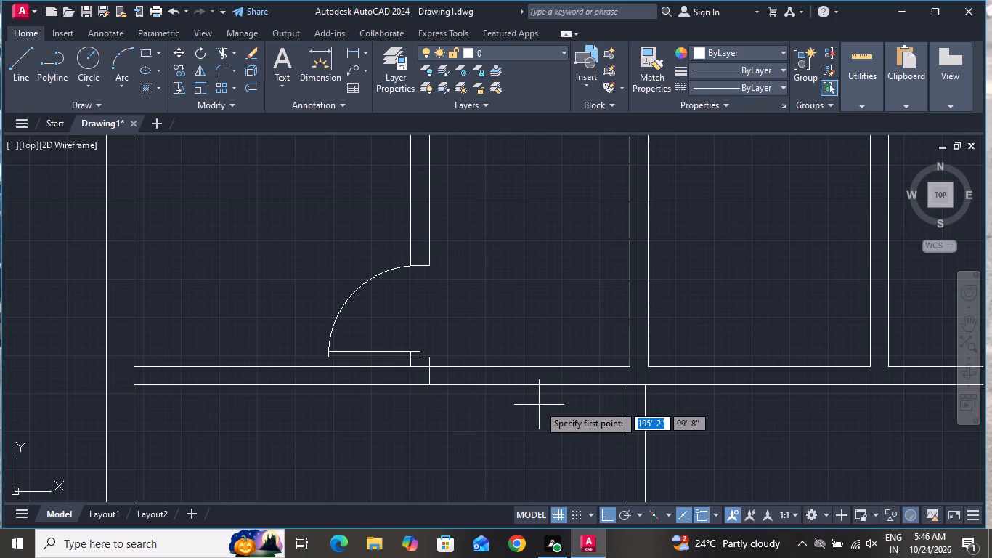
{"action": "scroll", "coordinate": [569, 371], "scroll_direction": "up", "scroll_amount": 2}
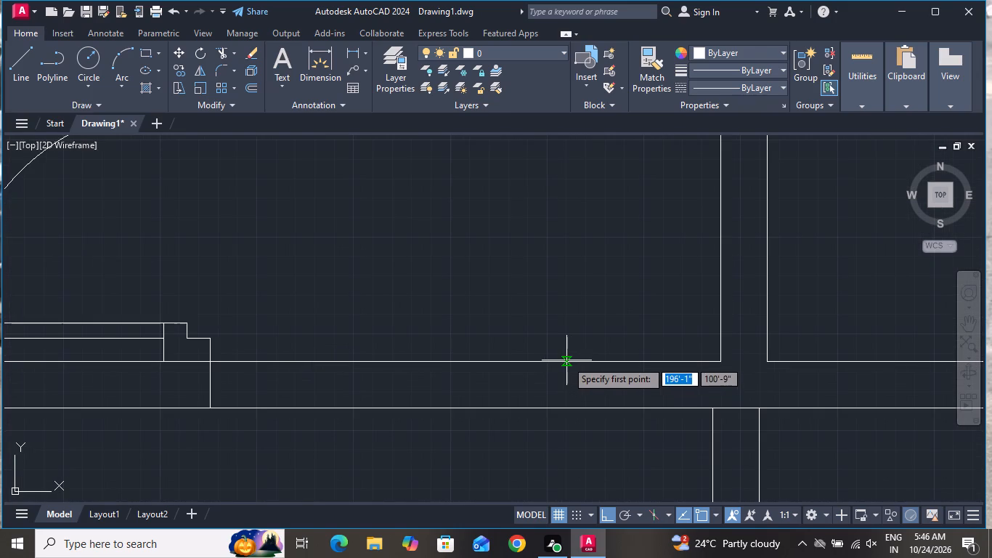
{"action": "left_click", "coordinate": [566, 359]}
{"action": "left_click", "coordinate": [559, 407]}
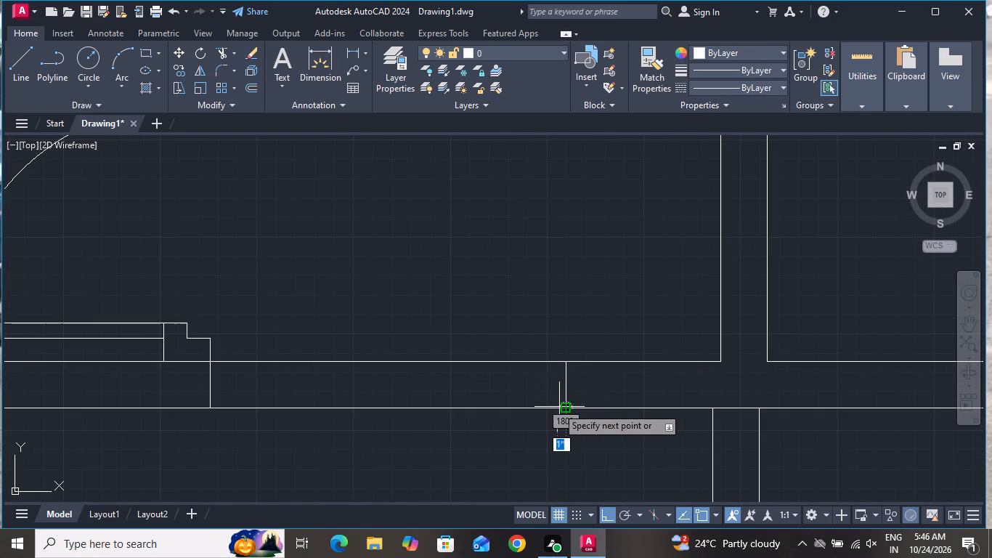
{"action": "right_click", "coordinate": [471, 396]}
{"action": "left_click", "coordinate": [508, 250]}
Draw a 6" vertical line across the horizontal partition, continuing the left face of the partition between the third and fourth top rooms.
{"action": "left_click", "coordinate": [24, 70]}
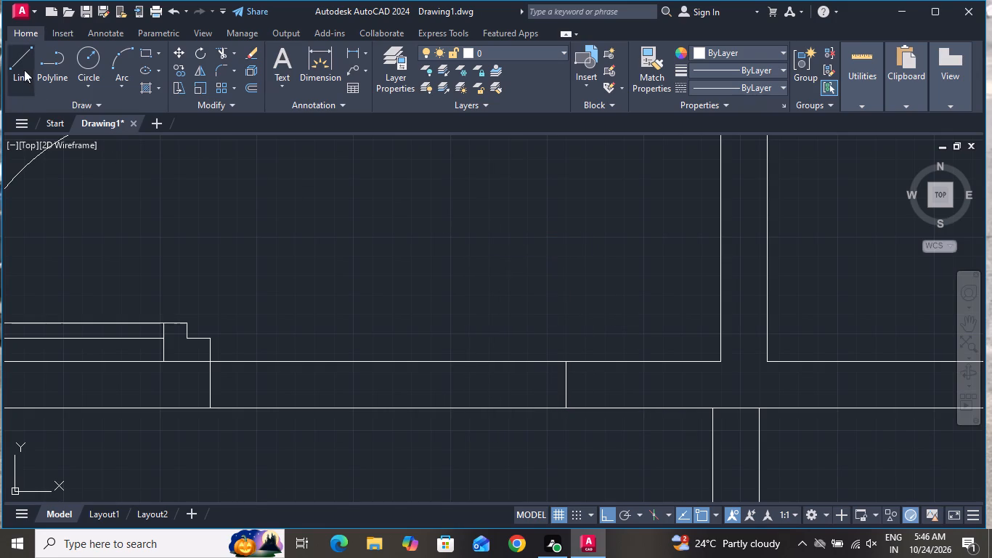
{"action": "scroll", "coordinate": [227, 376], "scroll_direction": "down", "scroll_amount": 4}
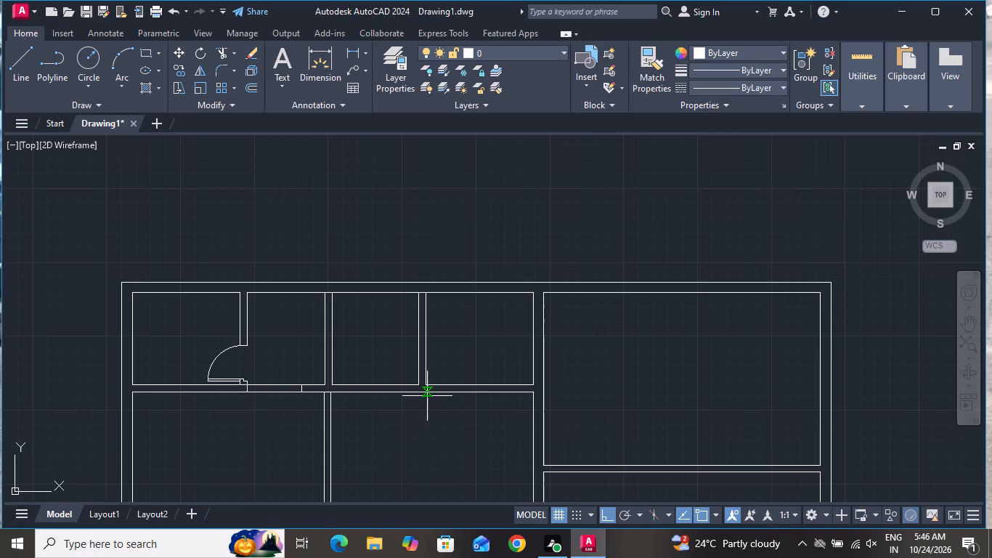
{"action": "scroll", "coordinate": [367, 343], "scroll_direction": "up", "scroll_amount": 1}
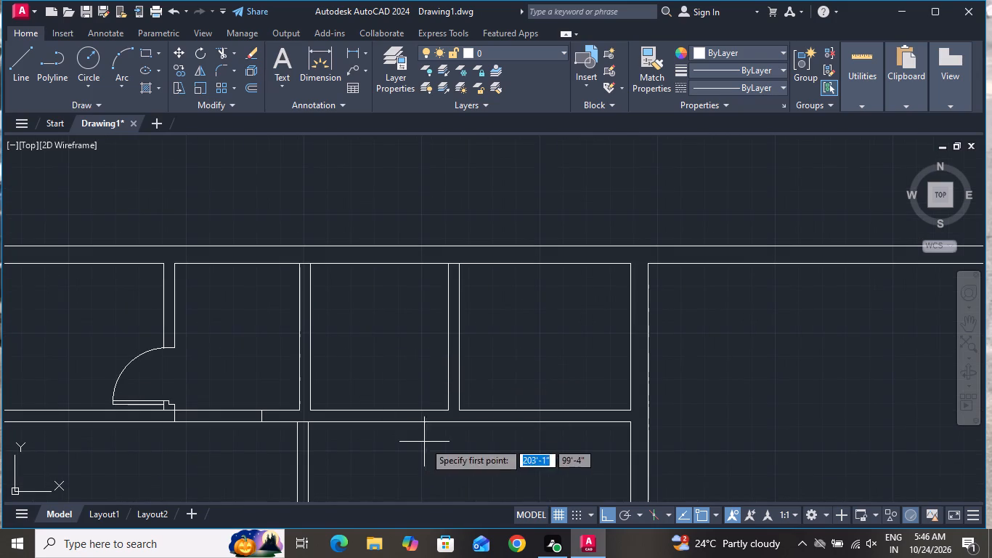
{"action": "scroll", "coordinate": [470, 442], "scroll_direction": "up", "scroll_amount": 2}
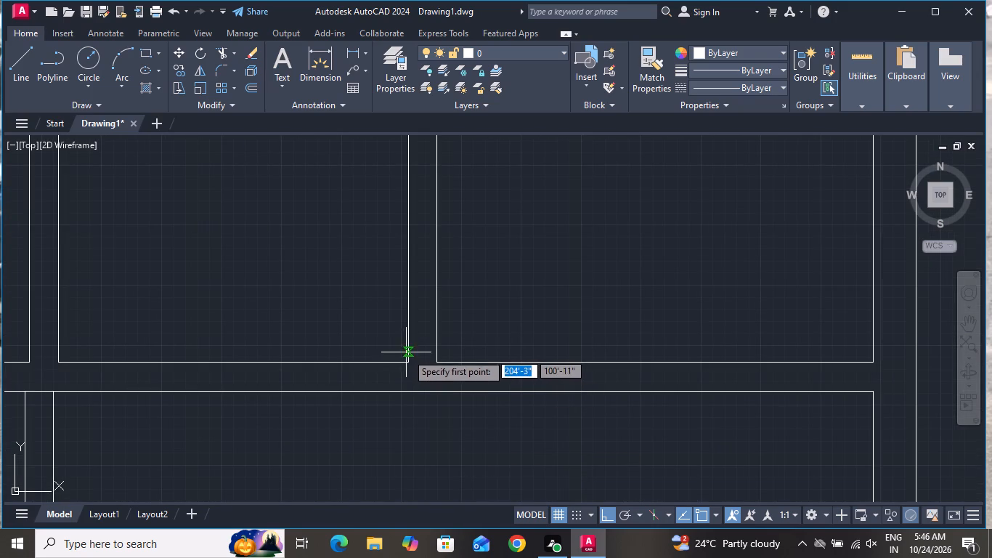
{"action": "left_click", "coordinate": [406, 364]}
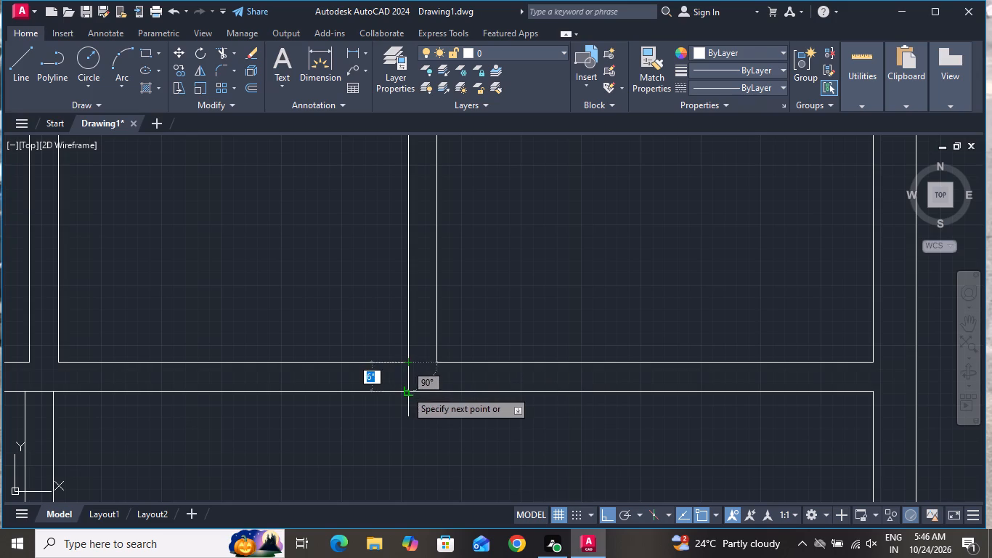
{"action": "left_click", "coordinate": [406, 390]}
{"action": "right_click", "coordinate": [406, 390]}
{"action": "left_click", "coordinate": [432, 249]}
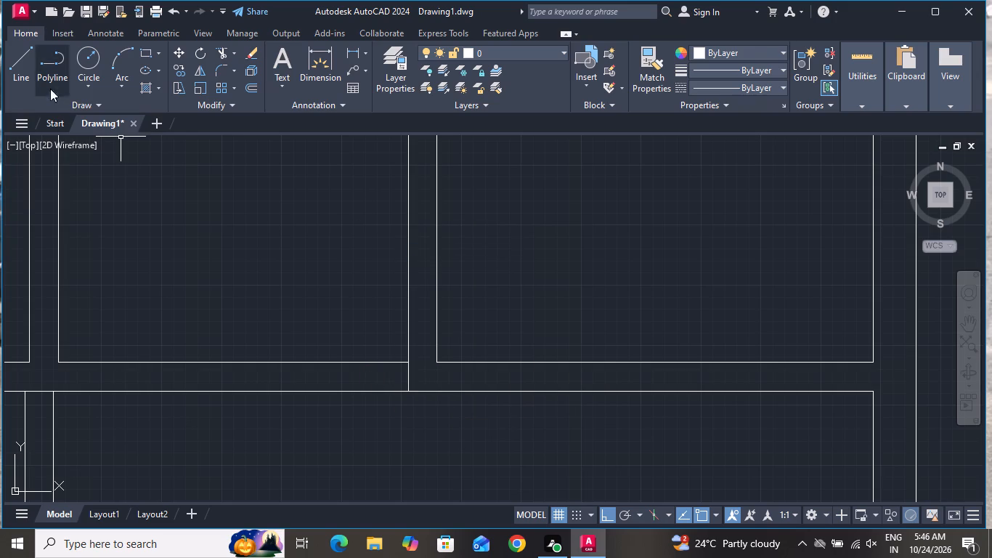
Draw another vertical jamb line across the horizontal partition below the third top room, left of the line just drawn.
{"action": "left_click", "coordinate": [24, 68]}
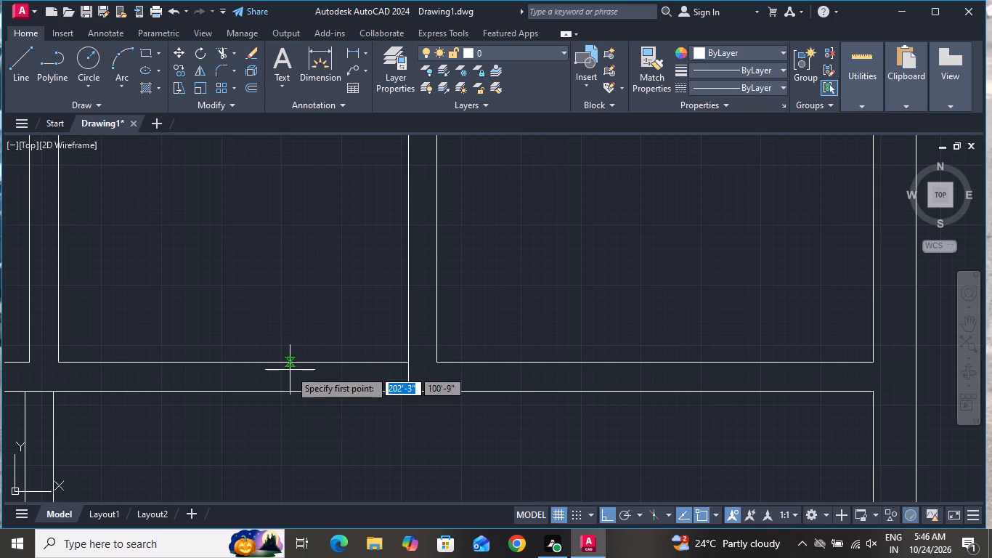
{"action": "scroll", "coordinate": [272, 381], "scroll_direction": "down", "scroll_amount": 2}
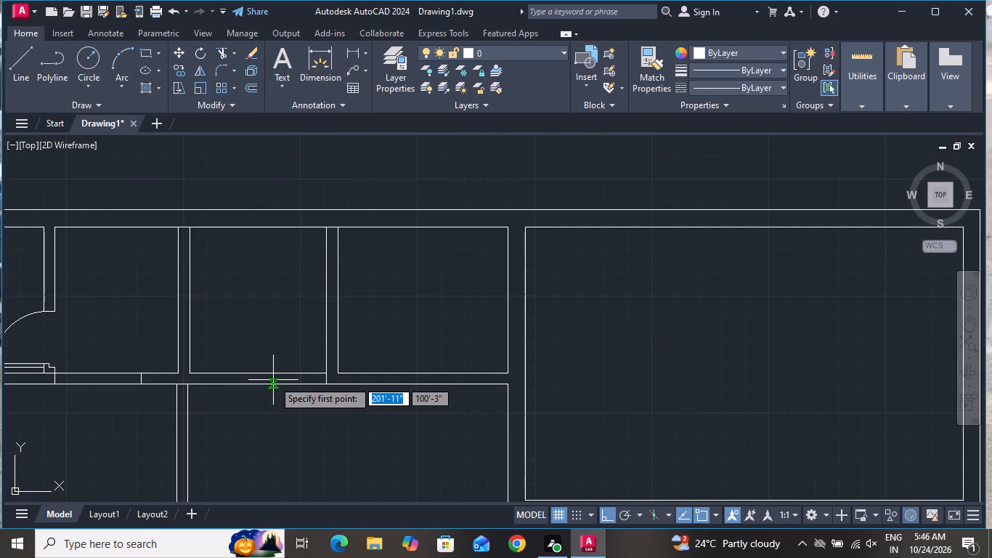
{"action": "scroll", "coordinate": [265, 381], "scroll_direction": "up", "scroll_amount": 3}
{"action": "left_click", "coordinate": [267, 357]}
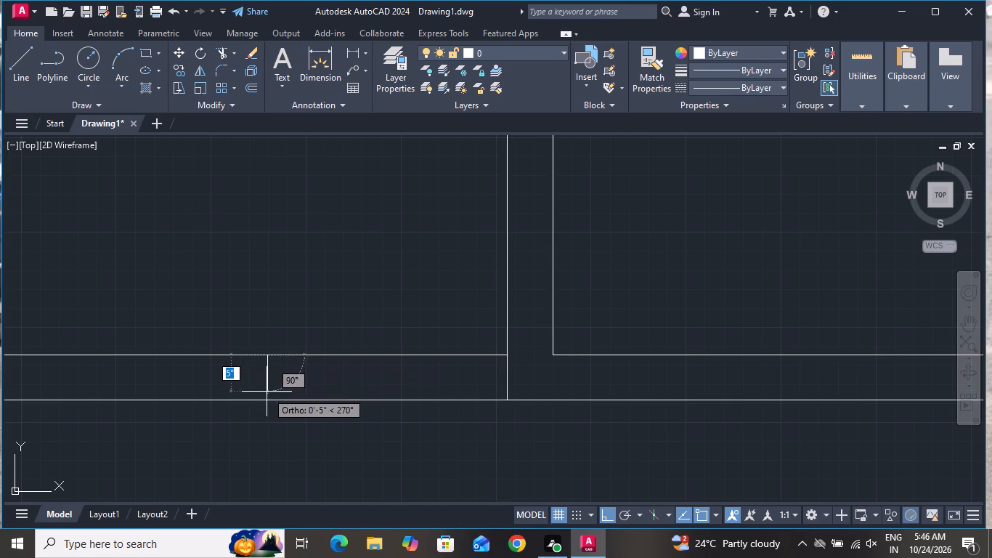
{"action": "left_click", "coordinate": [267, 396]}
{"action": "right_click", "coordinate": [266, 419]}
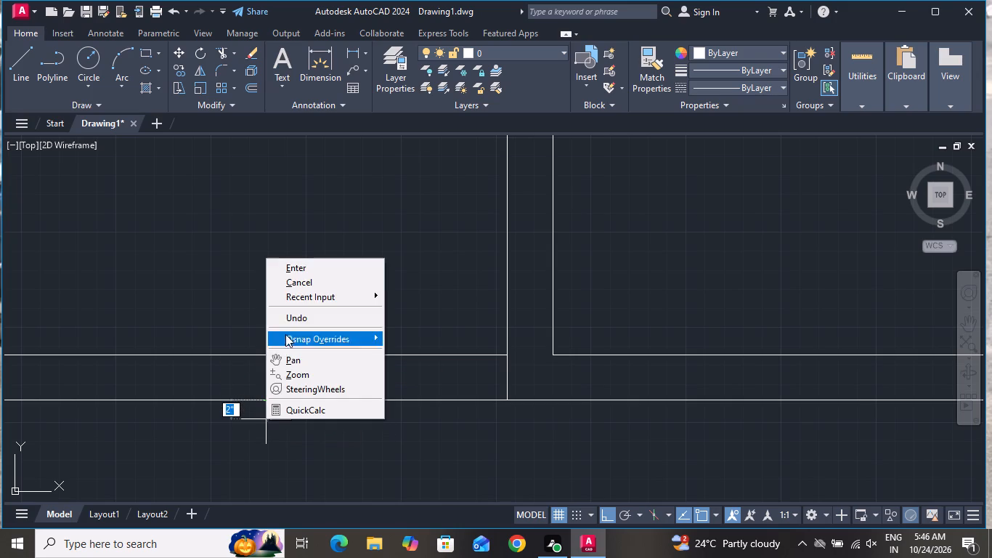
{"action": "left_click", "coordinate": [290, 286]}
Trim the horizontal partition's lines between each pair of jamb lines to open the second and third top rooms.
{"action": "scroll", "coordinate": [314, 429], "scroll_direction": "down", "scroll_amount": 3}
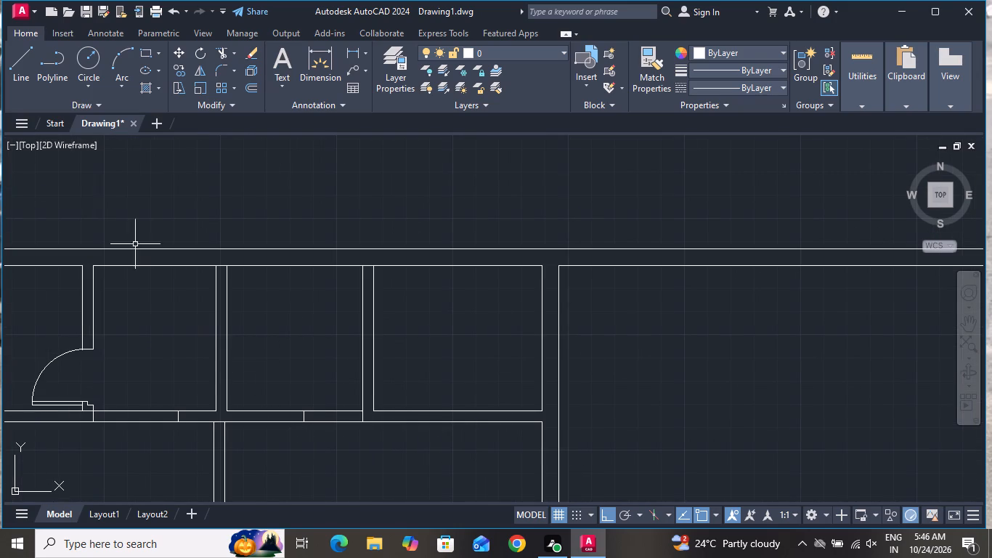
{"action": "left_click", "coordinate": [221, 56]}
{"action": "left_click", "coordinate": [330, 398]}
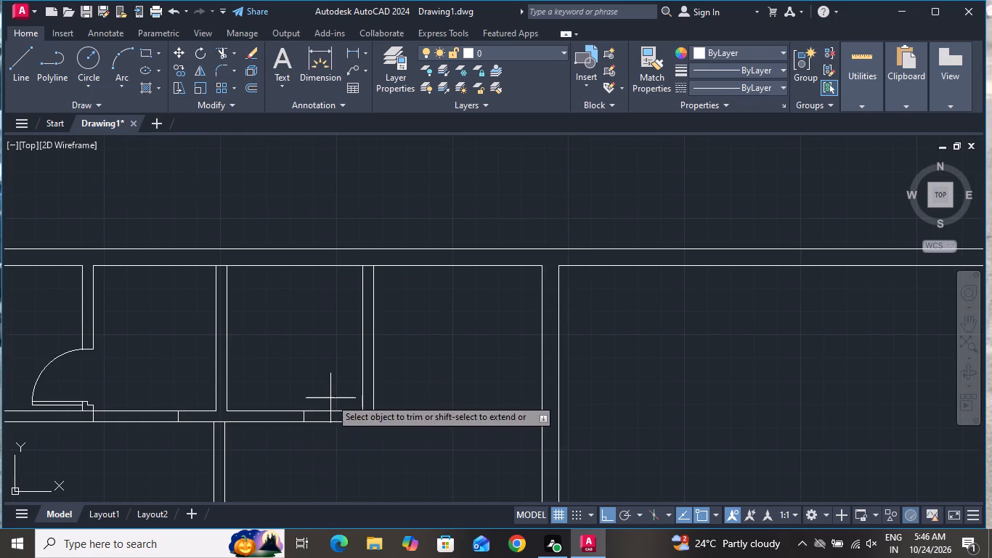
{"action": "left_click", "coordinate": [331, 483]}
{"action": "left_click", "coordinate": [151, 387]}
{"action": "left_click", "coordinate": [150, 457]}
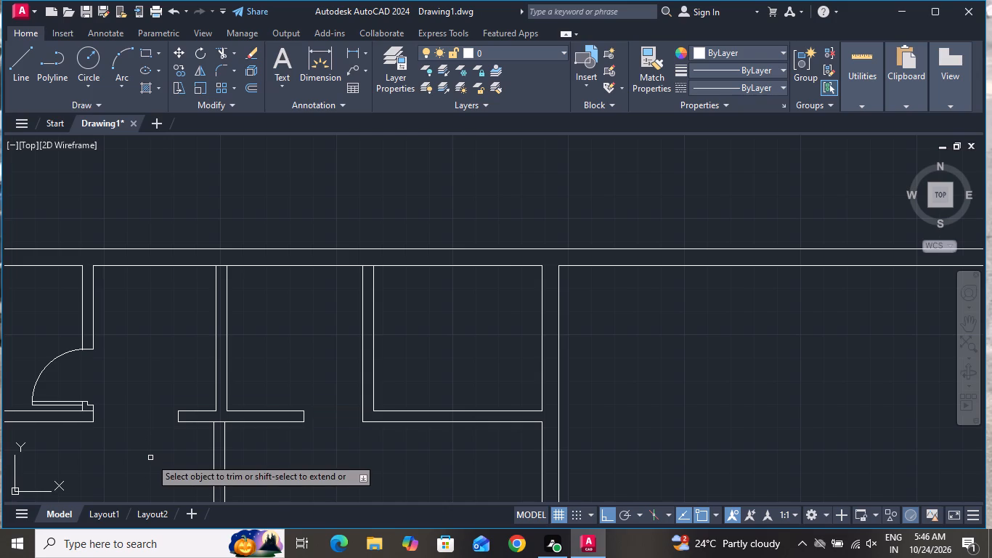
{"action": "scroll", "coordinate": [150, 458], "scroll_direction": "down", "scroll_amount": 1}
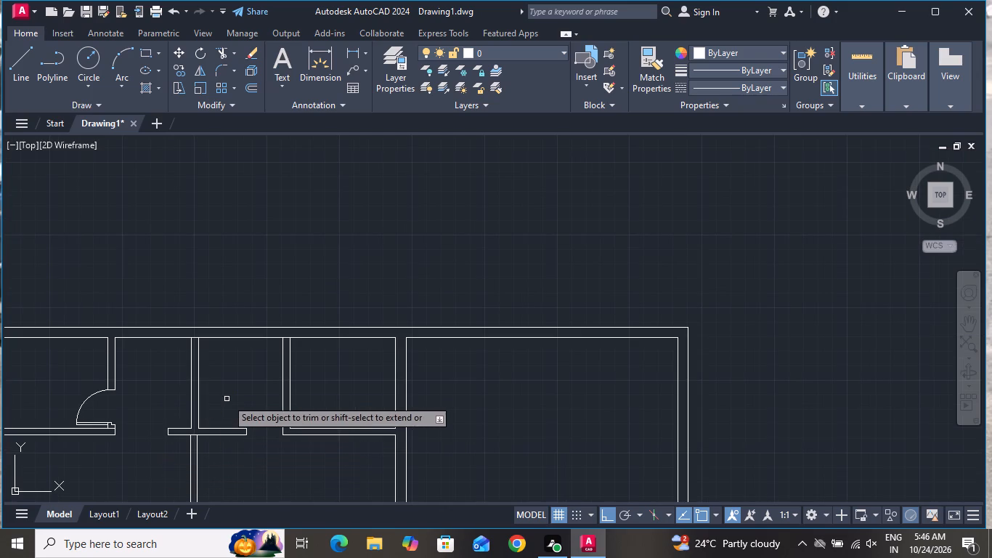
Draw a short horizontal line closing the base of the vertical partition between the third and fourth top rooms, level with the horizontal partition's upper face.
{"action": "right_click", "coordinate": [256, 390]}
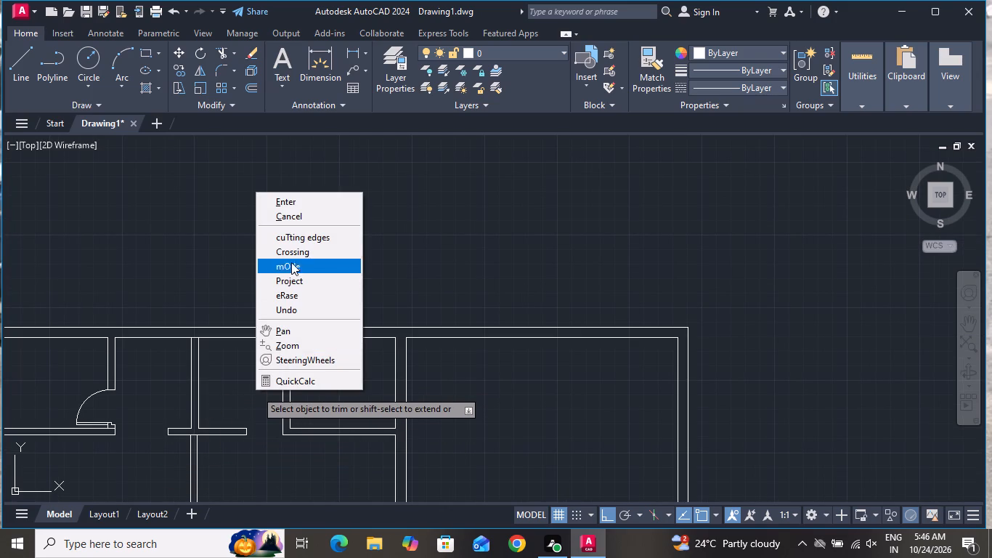
{"action": "left_click", "coordinate": [299, 218]}
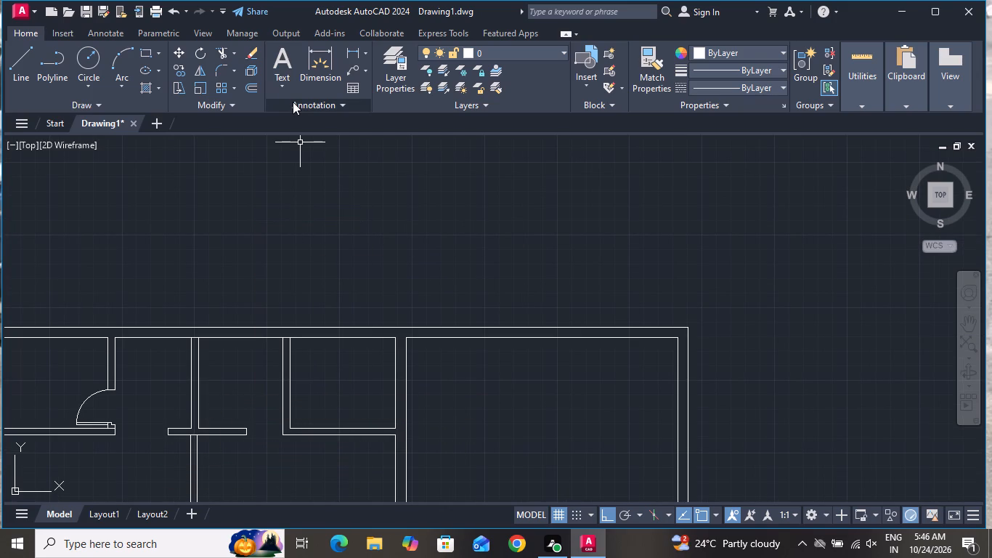
{"action": "left_click", "coordinate": [17, 52]}
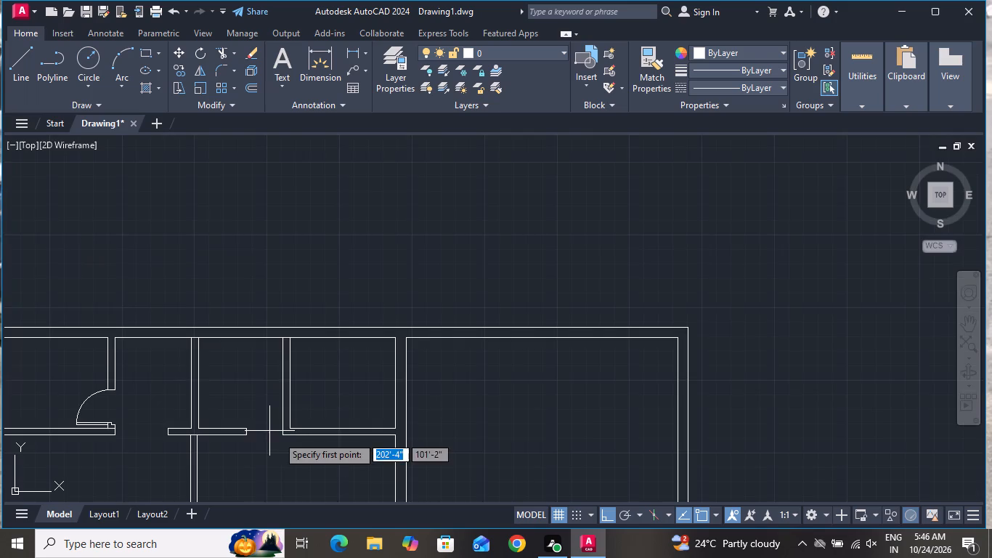
{"action": "scroll", "coordinate": [314, 443], "scroll_direction": "up", "scroll_amount": 4}
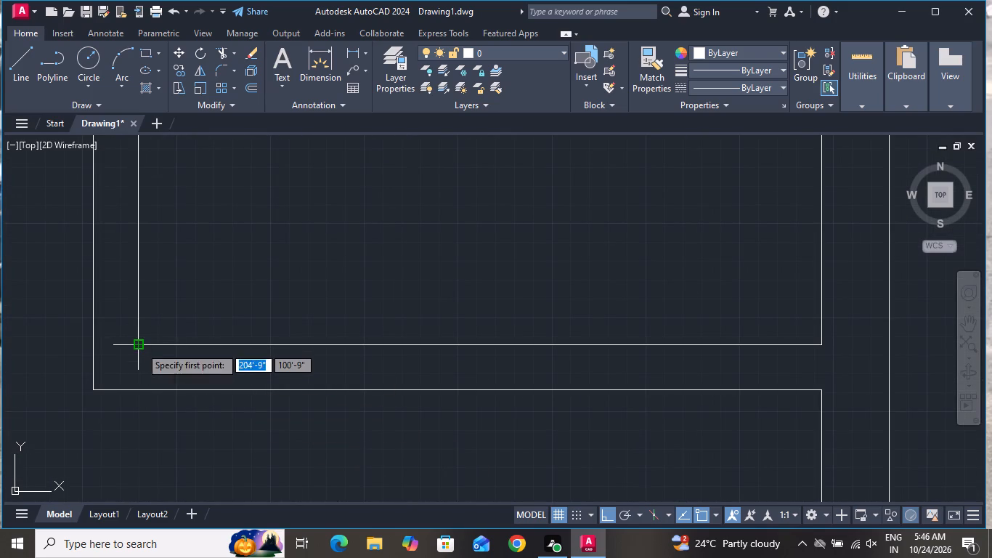
{"action": "left_click", "coordinate": [140, 347]}
{"action": "left_click", "coordinate": [94, 343]}
{"action": "right_click", "coordinate": [96, 342]}
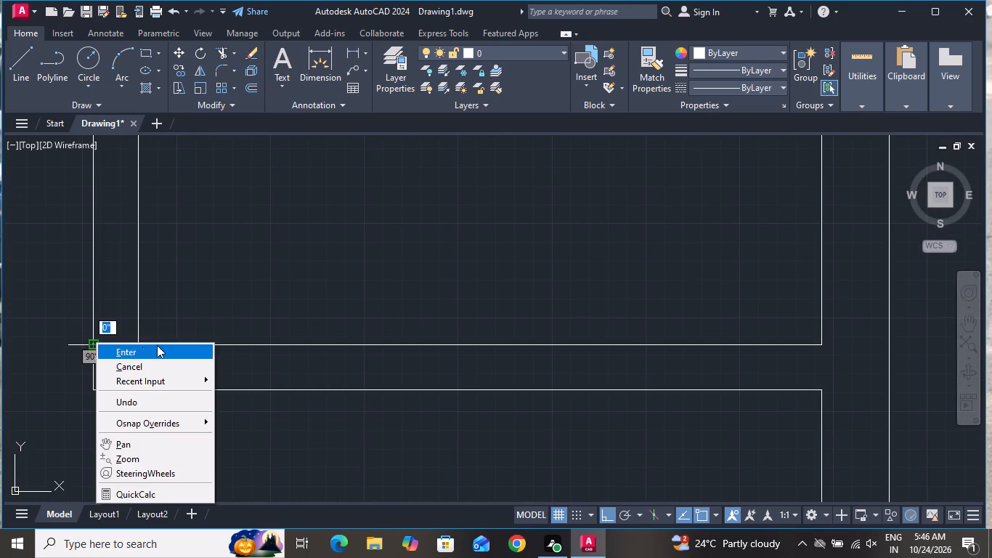
{"action": "left_click", "coordinate": [150, 358]}
Offset the short line at the base of the partition between the third and fourth top rooms 3" upward as the lower door jamb.
{"action": "scroll", "coordinate": [179, 411], "scroll_direction": "down", "scroll_amount": 1}
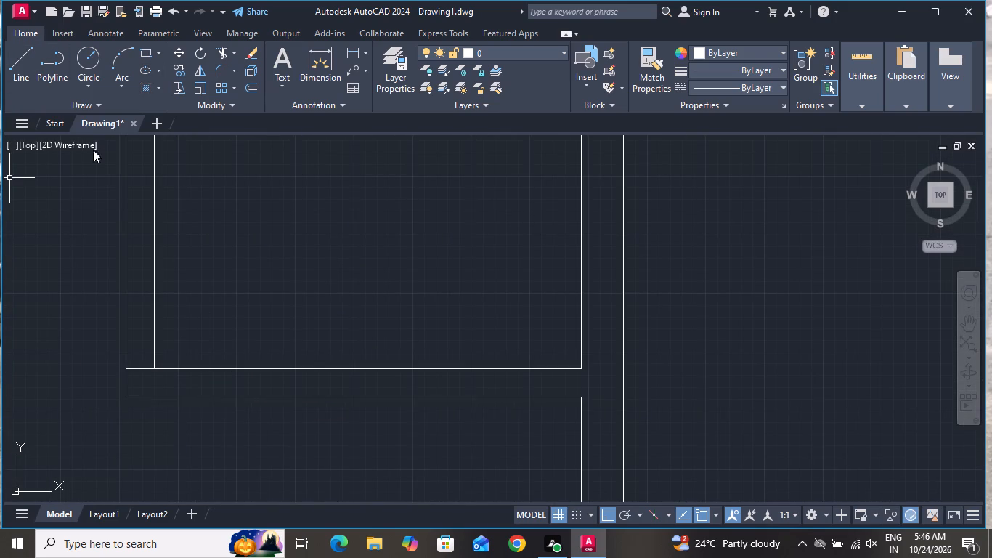
{"action": "scroll", "coordinate": [243, 322], "scroll_direction": "down", "scroll_amount": 3}
{"action": "scroll", "coordinate": [253, 323], "scroll_direction": "up", "scroll_amount": 1}
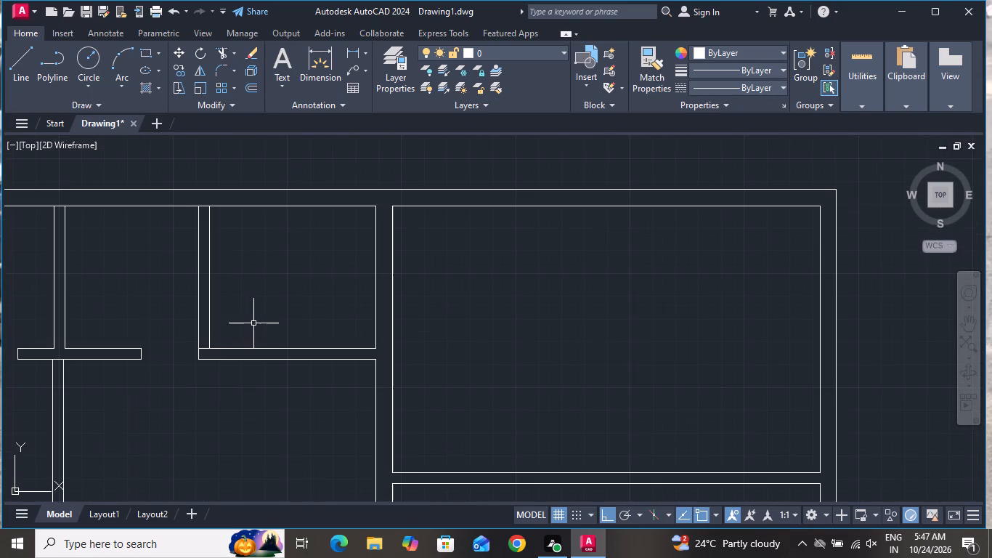
{"action": "type", "text": "o"}
{"action": "key", "text": "space"}
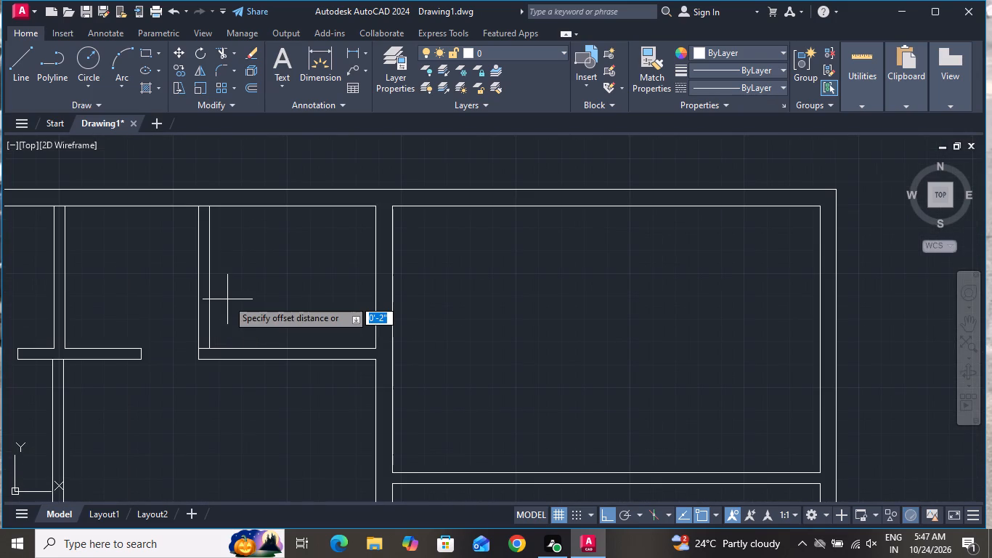
{"action": "key", "text": "3"}
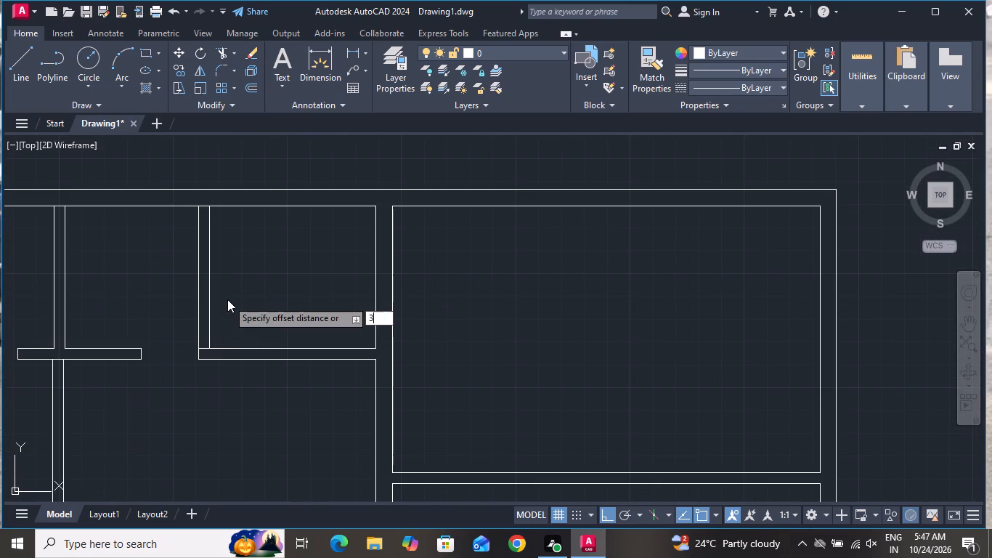
{"action": "key", "text": "shift+quotedbl"}
{"action": "key", "text": "Return"}
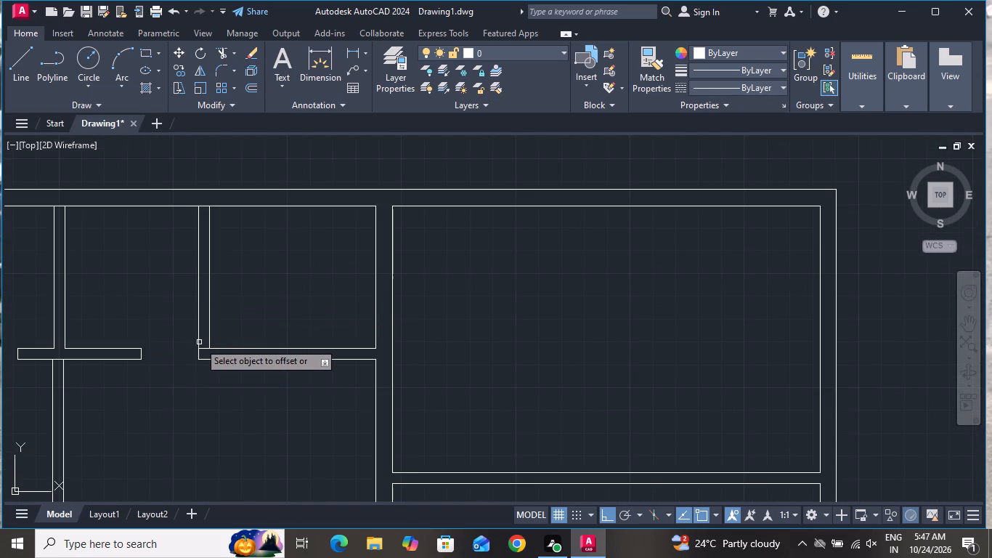
{"action": "scroll", "coordinate": [198, 343], "scroll_direction": "up", "scroll_amount": 2}
{"action": "left_click", "coordinate": [210, 357]}
{"action": "left_click", "coordinate": [211, 333]}
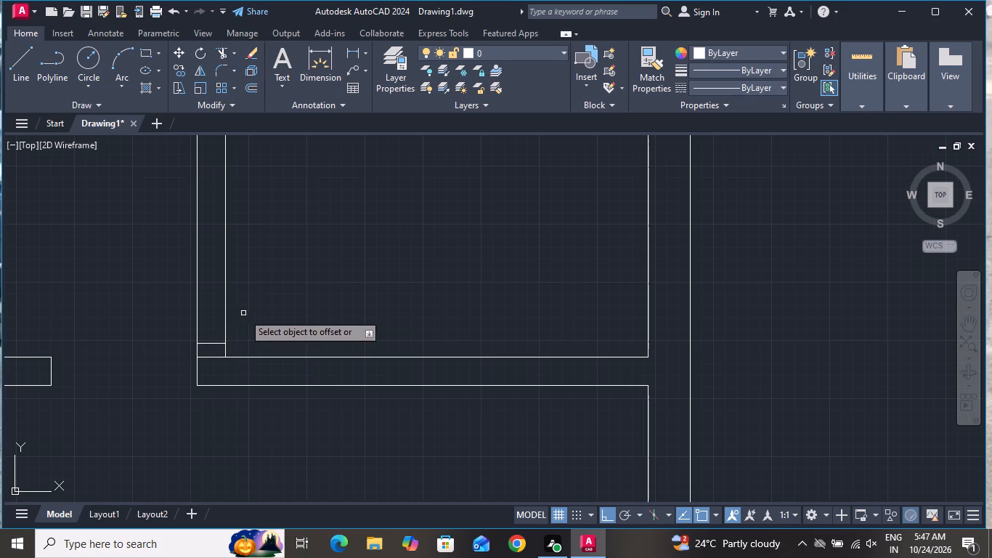
{"action": "right_click", "coordinate": [243, 312]}
{"action": "left_click", "coordinate": [295, 338]}
Offset the lower jamb line 2'6" upward within the same vertical partition to mark the upper door jamb.
{"action": "scroll", "coordinate": [295, 342], "scroll_direction": "down", "scroll_amount": 1}
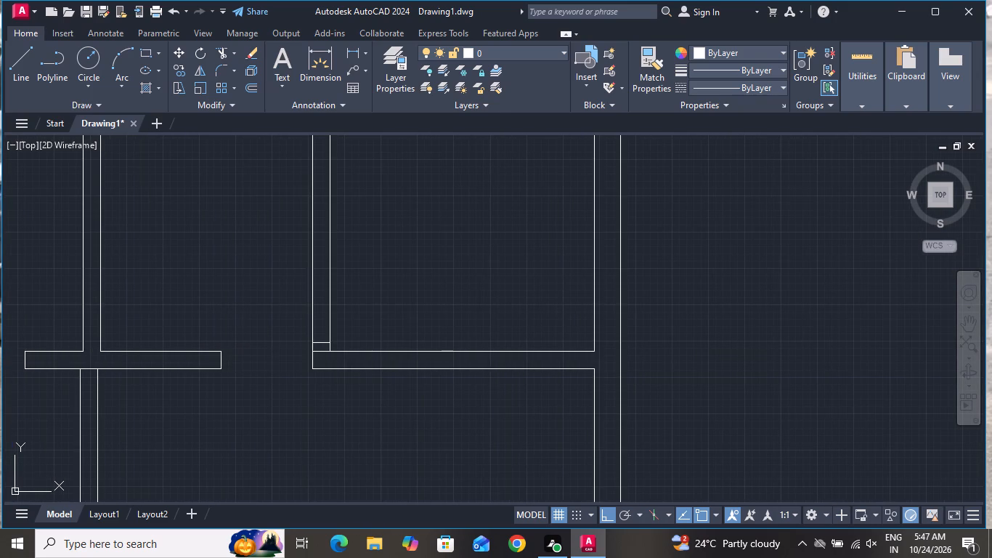
{"action": "scroll", "coordinate": [310, 435], "scroll_direction": "down", "scroll_amount": 2}
{"action": "type", "text": "o"}
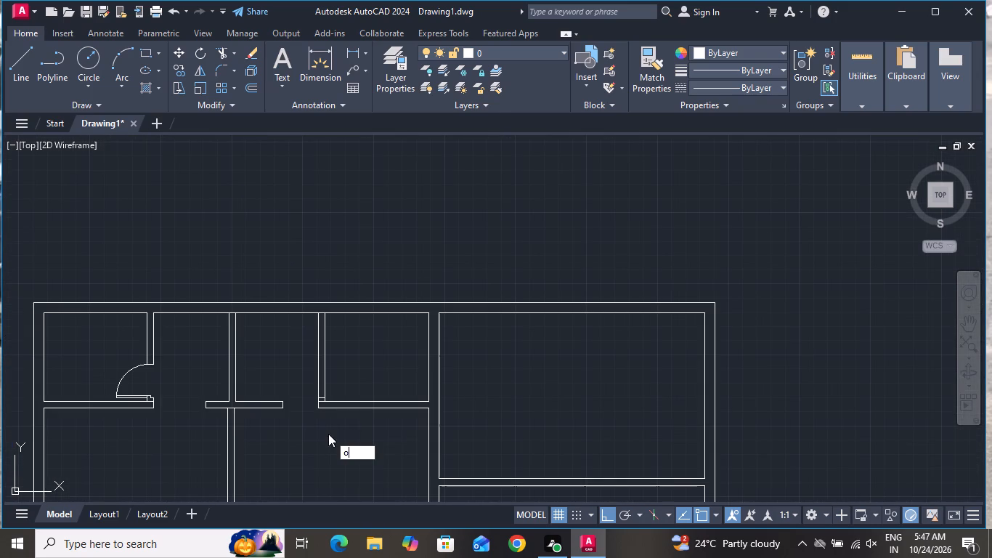
{"action": "key", "text": "space"}
{"action": "type", "text": "2'6"}
{"action": "key", "text": "shift+quotedbl"}
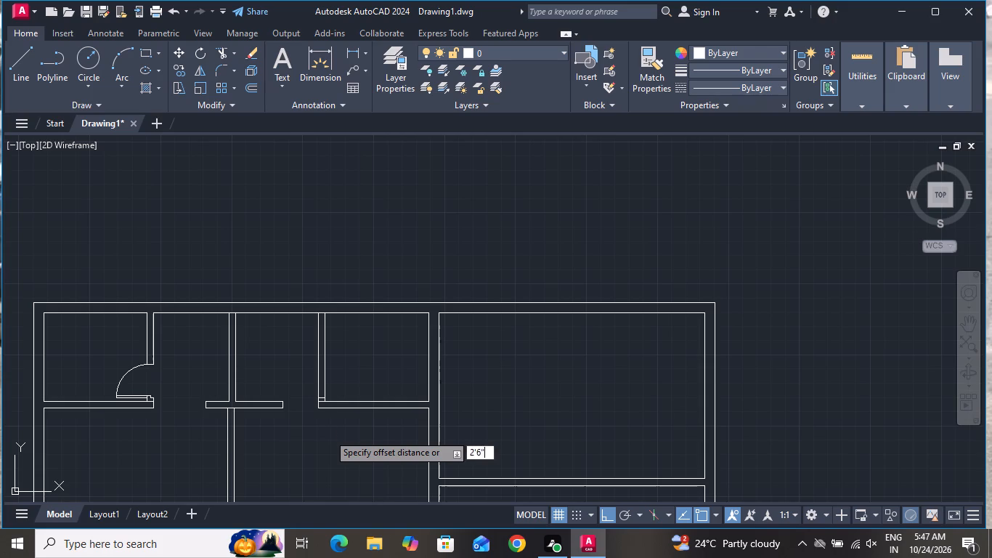
{"action": "key", "text": "Return"}
{"action": "scroll", "coordinate": [320, 366], "scroll_direction": "up", "scroll_amount": 3}
{"action": "scroll", "coordinate": [322, 432], "scroll_direction": "down", "scroll_amount": 1}
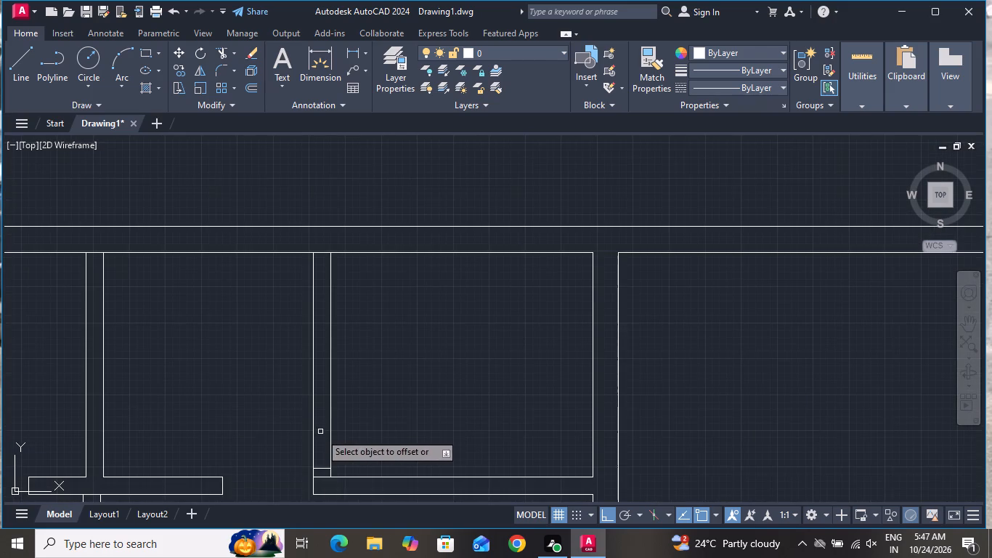
{"action": "scroll", "coordinate": [320, 480], "scroll_direction": "up", "scroll_amount": 2}
{"action": "left_click", "coordinate": [318, 454]}
{"action": "left_click", "coordinate": [324, 389]}
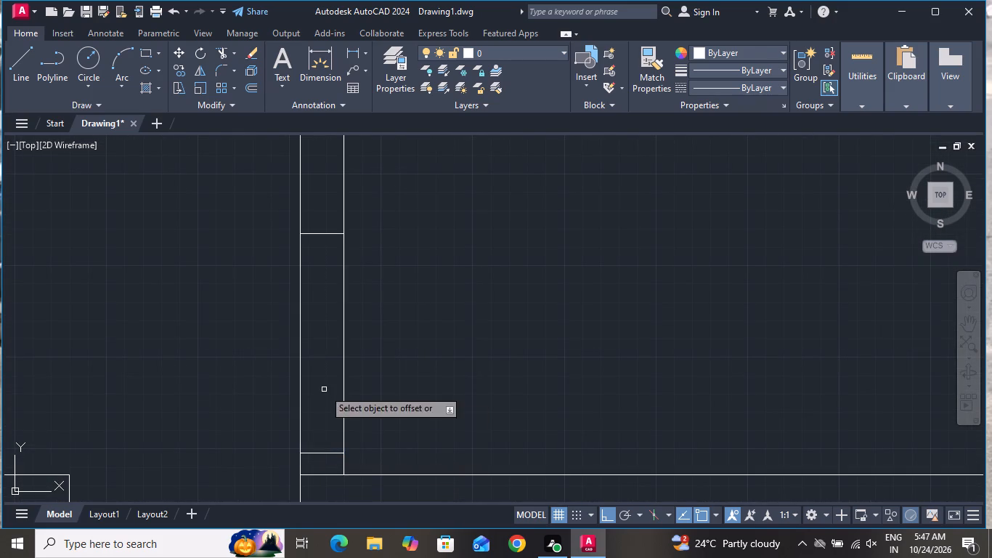
{"action": "scroll", "coordinate": [328, 341], "scroll_direction": "down", "scroll_amount": 3}
{"action": "right_click", "coordinate": [424, 342]}
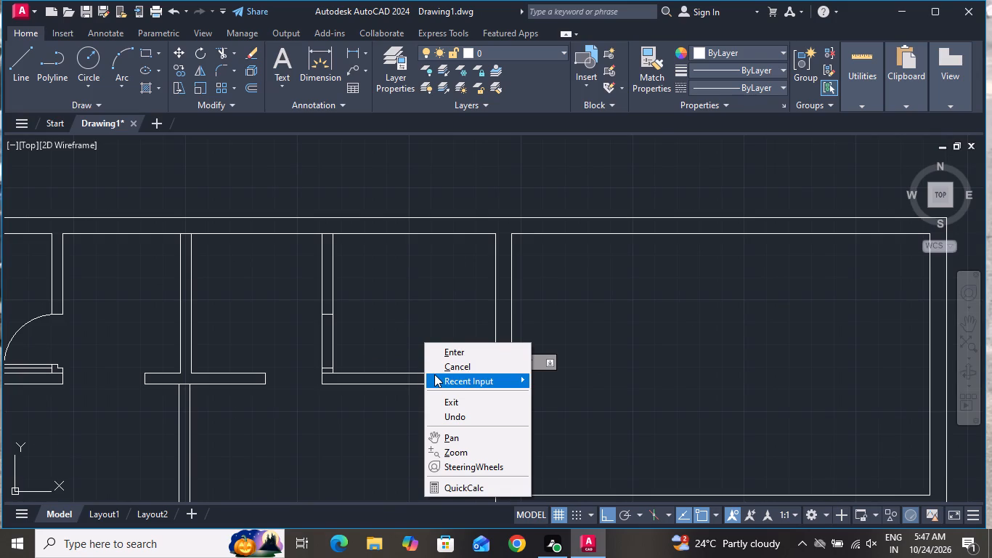
{"action": "left_click", "coordinate": [447, 356]}
Draw a 2'6" horizontal door leaf line from the lower jamb line's midpoint into the fourth top room.
{"action": "left_click", "coordinate": [28, 54]}
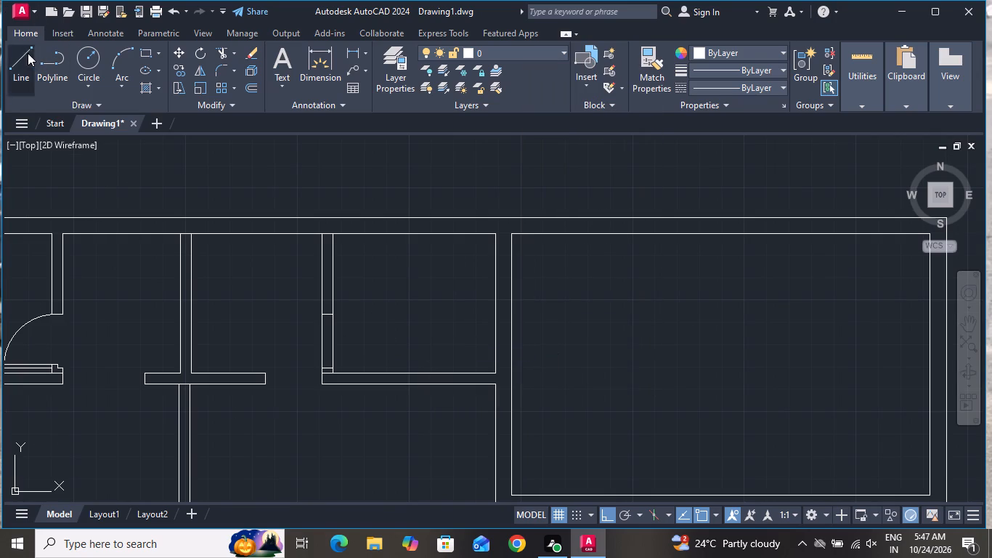
{"action": "scroll", "coordinate": [337, 405], "scroll_direction": "up", "scroll_amount": 2}
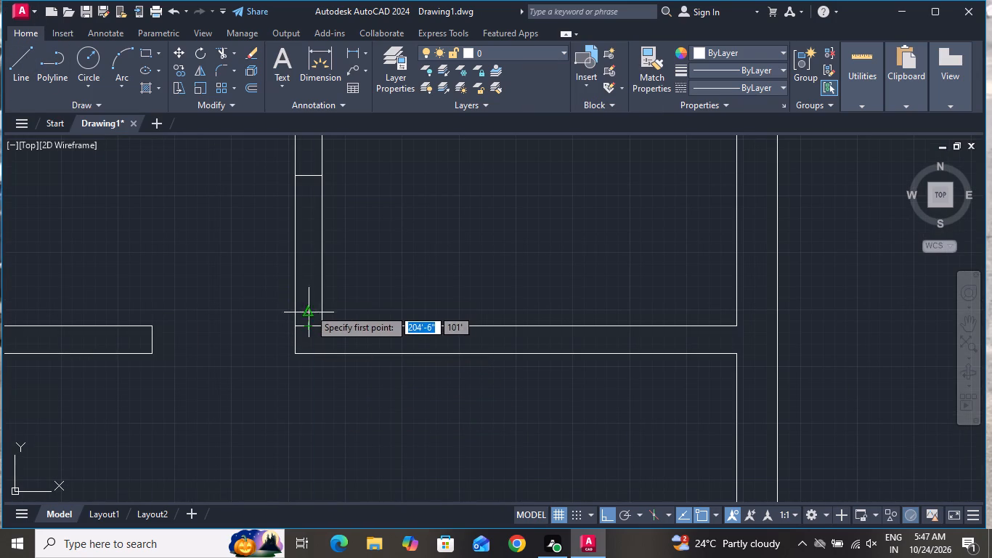
{"action": "scroll", "coordinate": [314, 311], "scroll_direction": "up", "scroll_amount": 1}
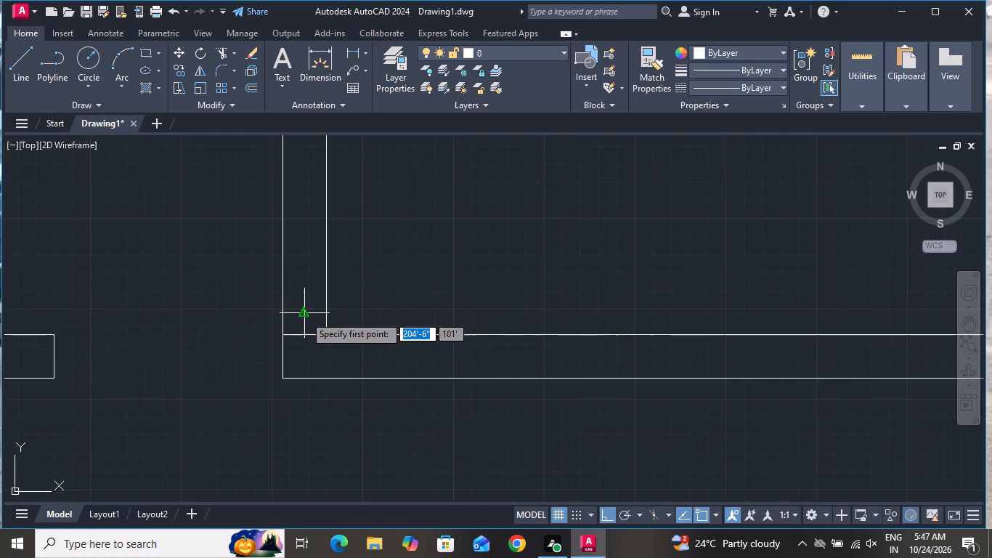
{"action": "left_click", "coordinate": [304, 315]}
{"action": "key", "text": "2"}
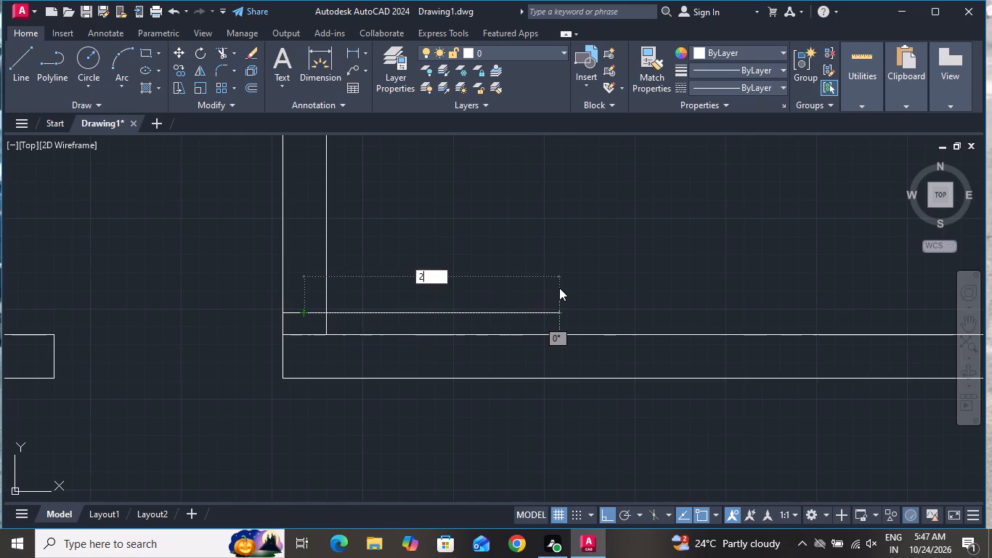
{"action": "type", "text": "'6"}
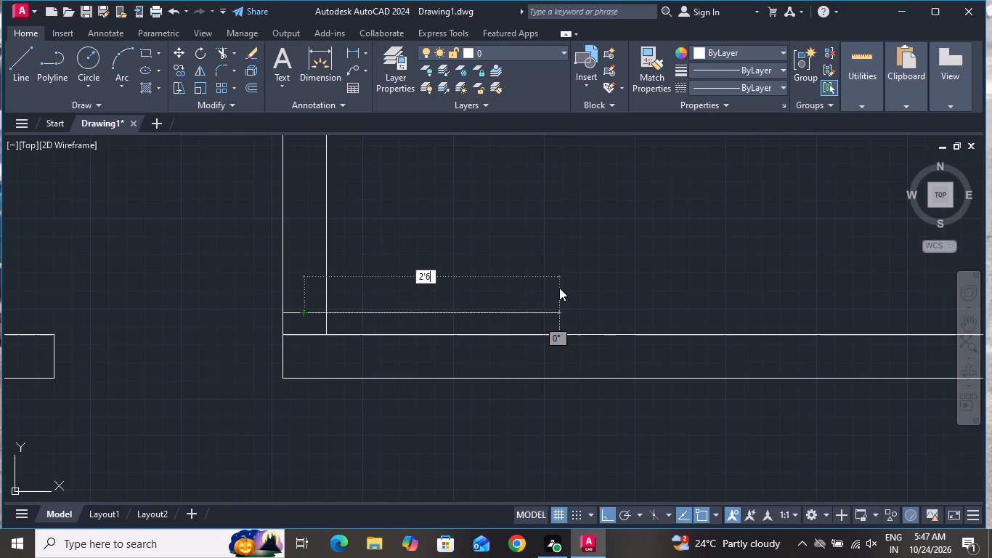
{"action": "key", "text": "shift+quotedbl"}
{"action": "key", "text": "Return"}
{"action": "key", "text": "Return"}
{"action": "key", "text": "Return"}
{"action": "key", "text": "Return"}
{"action": "key", "text": "Return"}
{"action": "key", "text": "Return"}
{"action": "key", "text": "Return"}
{"action": "key", "text": "Return"}
{"action": "key", "text": "Return"}
{"action": "key", "text": "Return"}
{"action": "key", "text": "Return"}
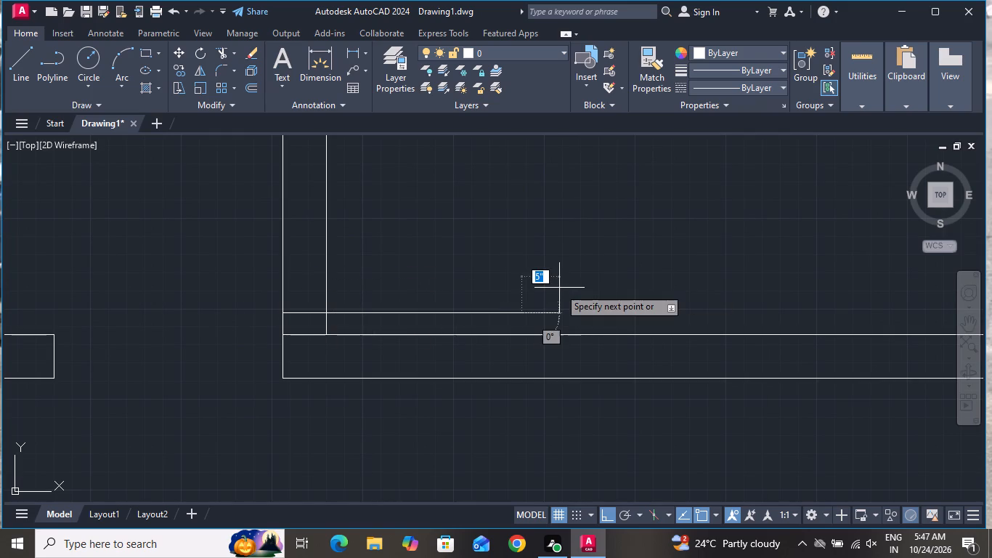
{"action": "right_click", "coordinate": [488, 188]}
{"action": "left_click", "coordinate": [545, 201]}
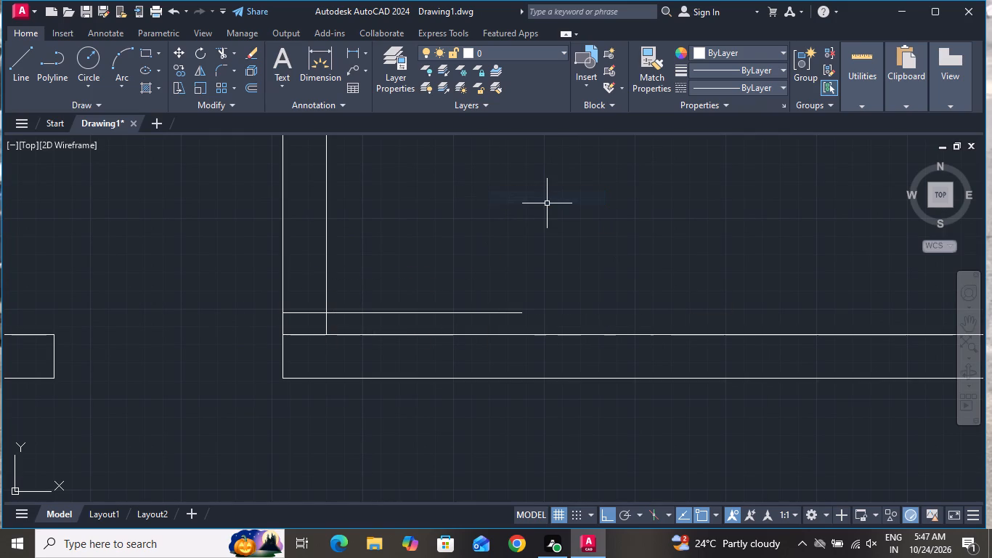
Offset the fourth top room's door leaf line 2" upward to give the leaf its thickness.
{"action": "type", "text": "o 2"}
{"action": "key", "text": "shift+quotedbl"}
{"action": "key", "text": "Return"}
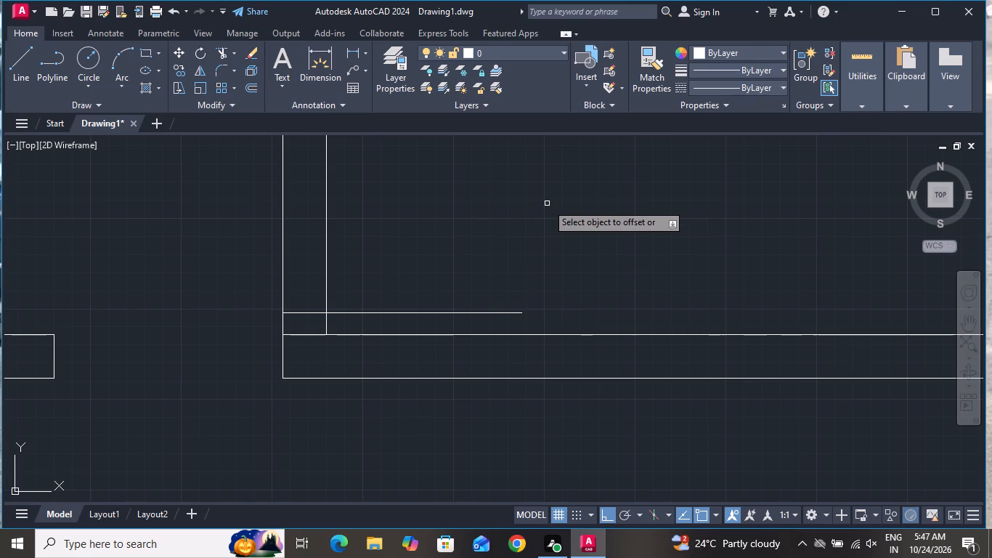
{"action": "left_click", "coordinate": [339, 313]}
{"action": "left_click", "coordinate": [340, 299]}
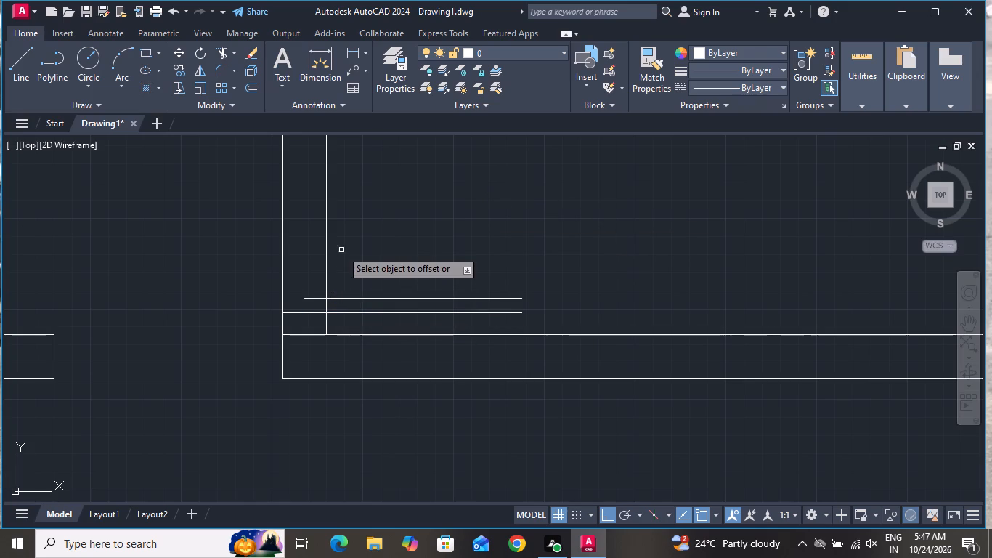
{"action": "right_click", "coordinate": [341, 250]}
{"action": "left_click", "coordinate": [373, 267]}
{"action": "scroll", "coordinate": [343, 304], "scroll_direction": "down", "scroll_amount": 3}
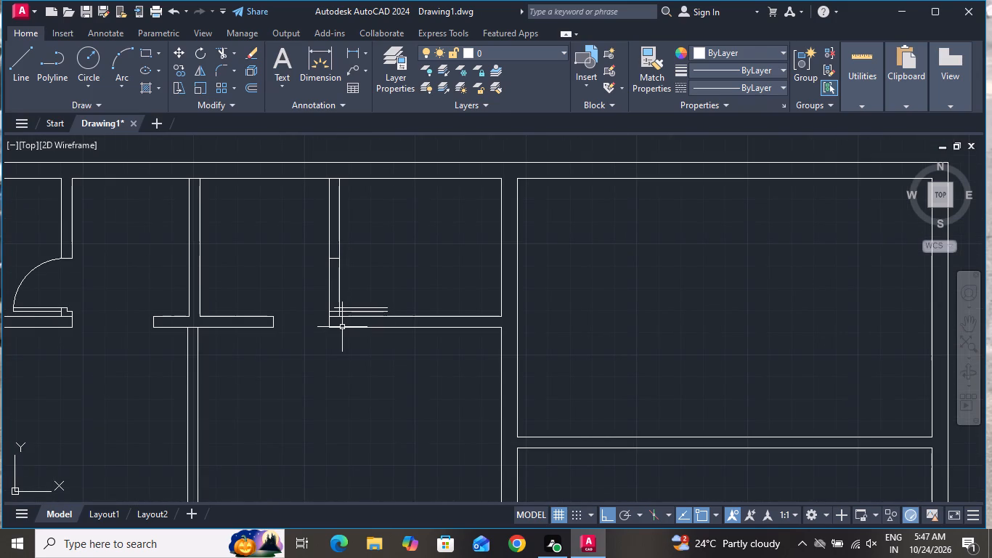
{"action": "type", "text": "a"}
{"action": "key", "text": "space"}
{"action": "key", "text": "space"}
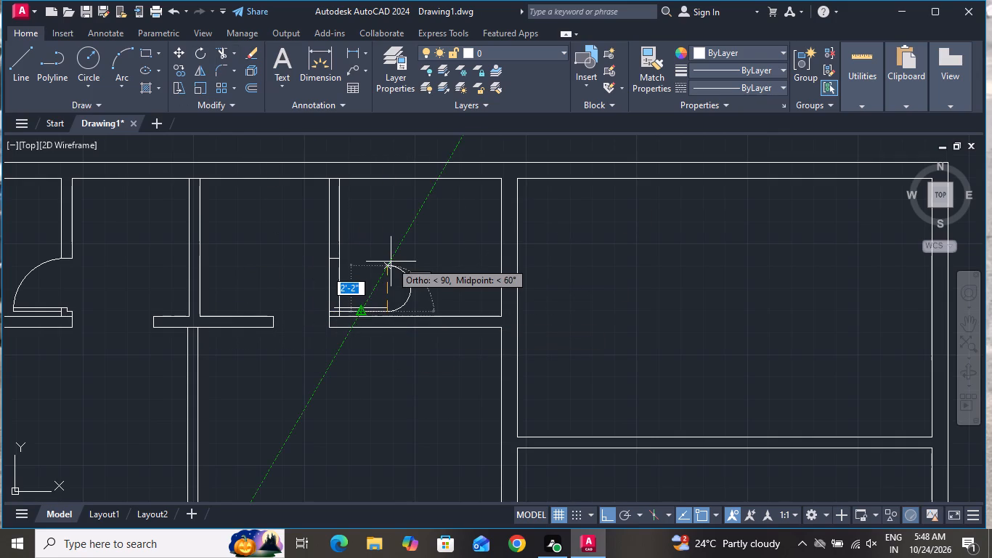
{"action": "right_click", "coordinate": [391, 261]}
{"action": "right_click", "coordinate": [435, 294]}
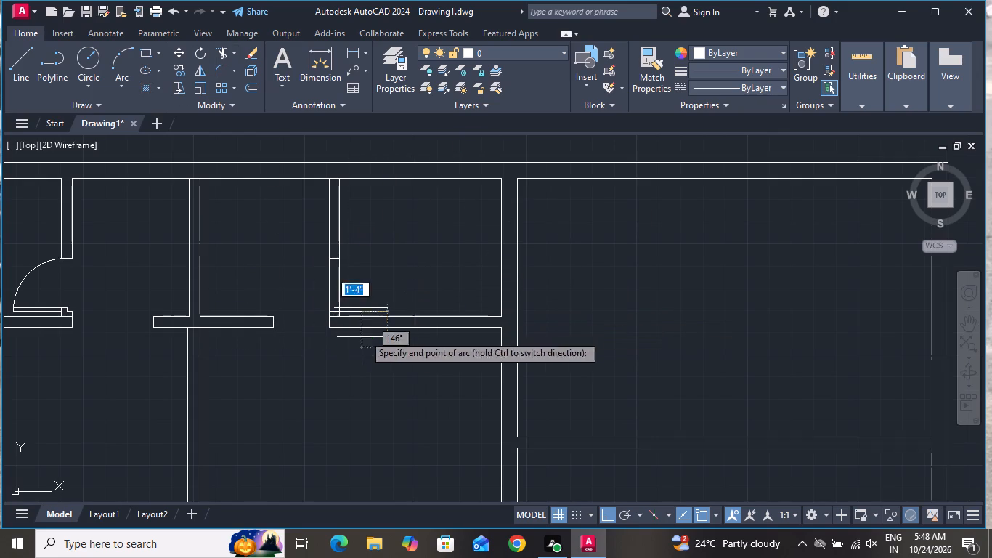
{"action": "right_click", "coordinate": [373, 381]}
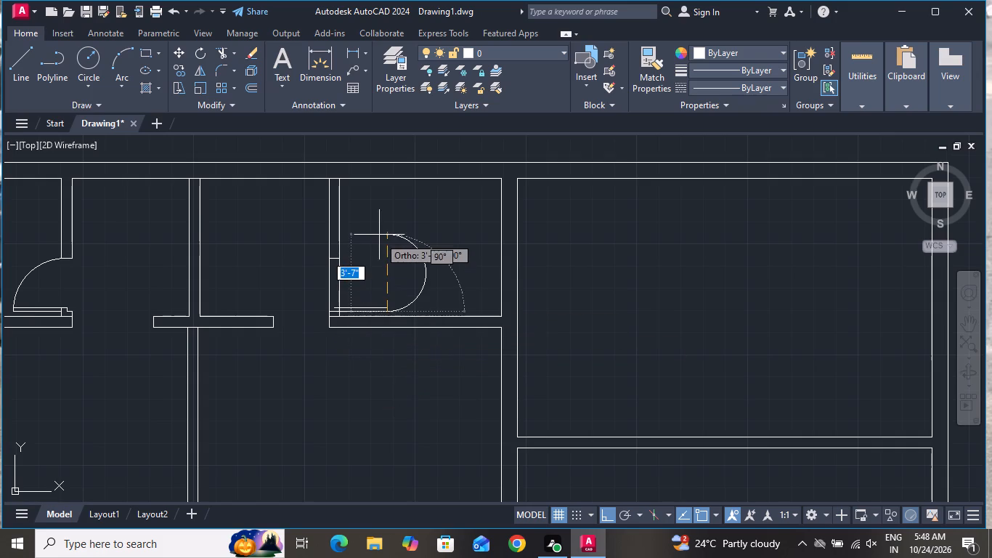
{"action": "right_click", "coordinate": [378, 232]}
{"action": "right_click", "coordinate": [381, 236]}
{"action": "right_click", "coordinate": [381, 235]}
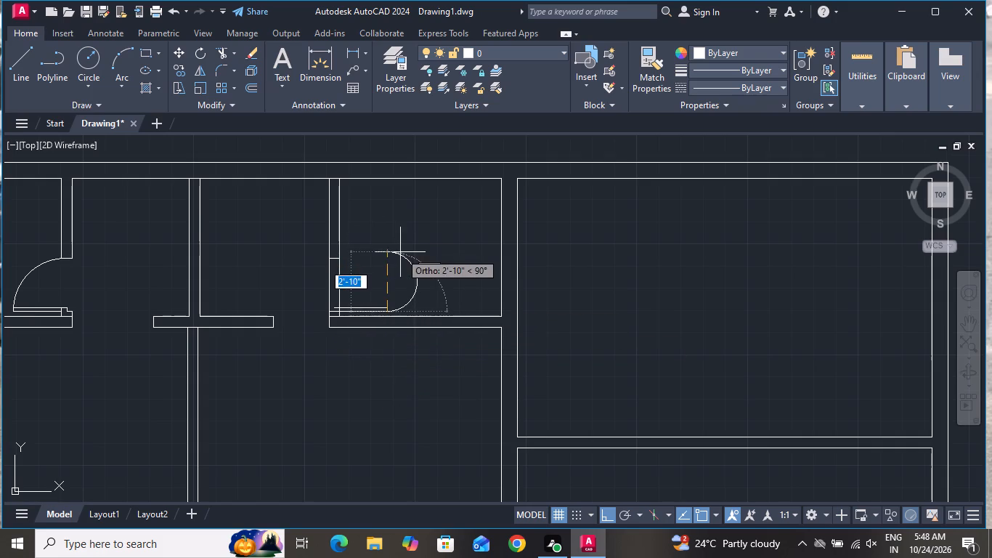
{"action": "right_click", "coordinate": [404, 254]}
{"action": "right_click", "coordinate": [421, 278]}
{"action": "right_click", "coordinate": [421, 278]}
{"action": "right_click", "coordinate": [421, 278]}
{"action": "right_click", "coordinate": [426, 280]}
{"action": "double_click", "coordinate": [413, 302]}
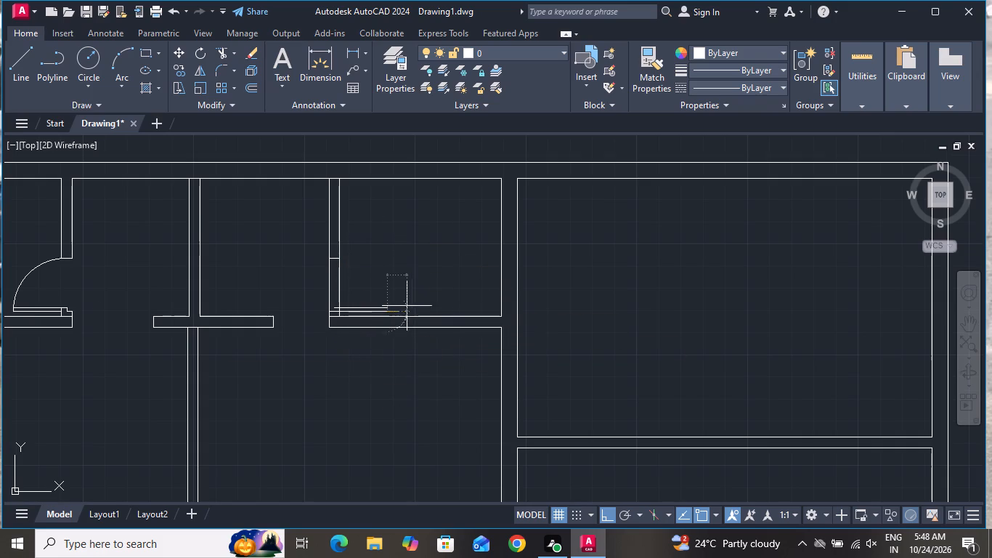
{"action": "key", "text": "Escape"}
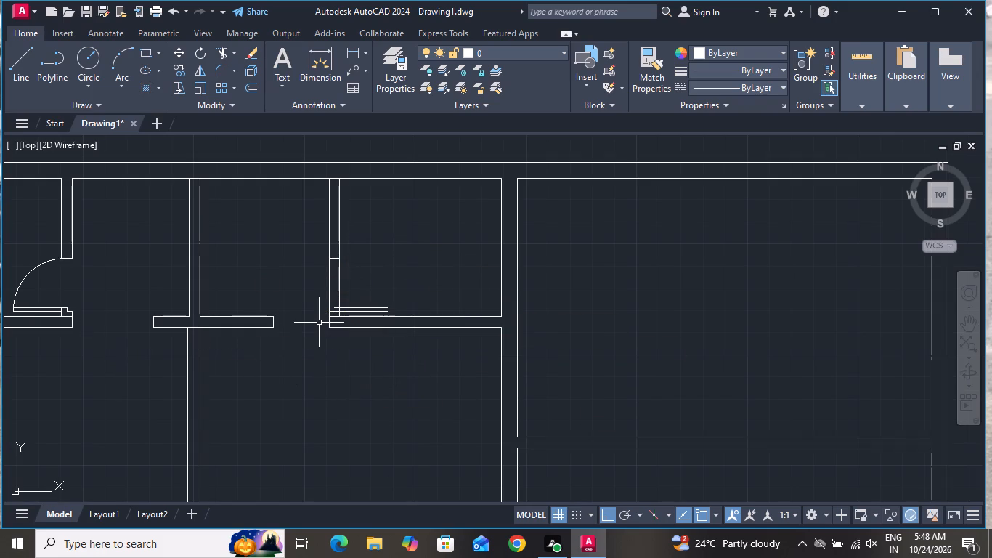
Draw the fourth top room's door swing as a three-point arc from the upper jamb's midpoint through the leaf's two free-end corners.
{"action": "scroll", "coordinate": [391, 265], "scroll_direction": "up", "scroll_amount": 1}
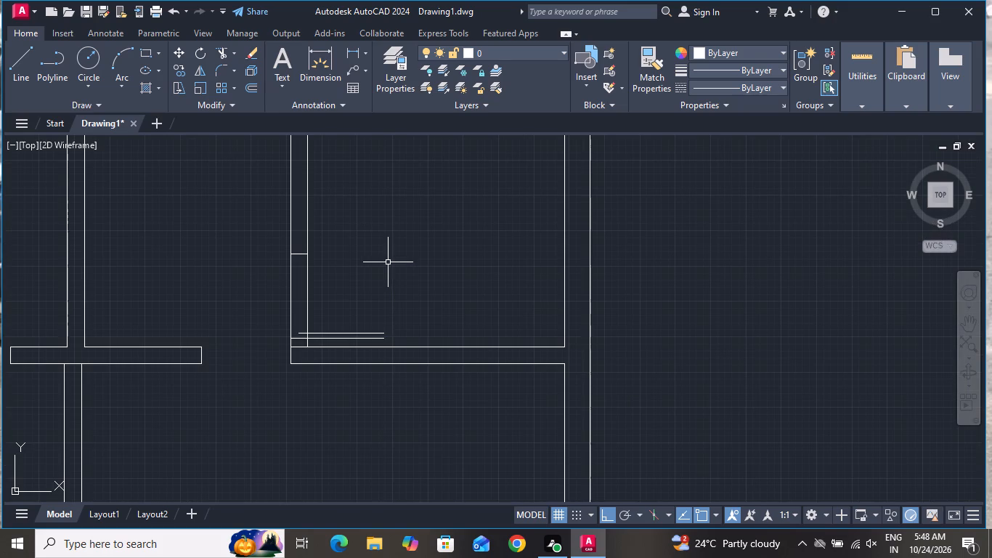
{"action": "type", "text": "a"}
{"action": "key", "text": "space"}
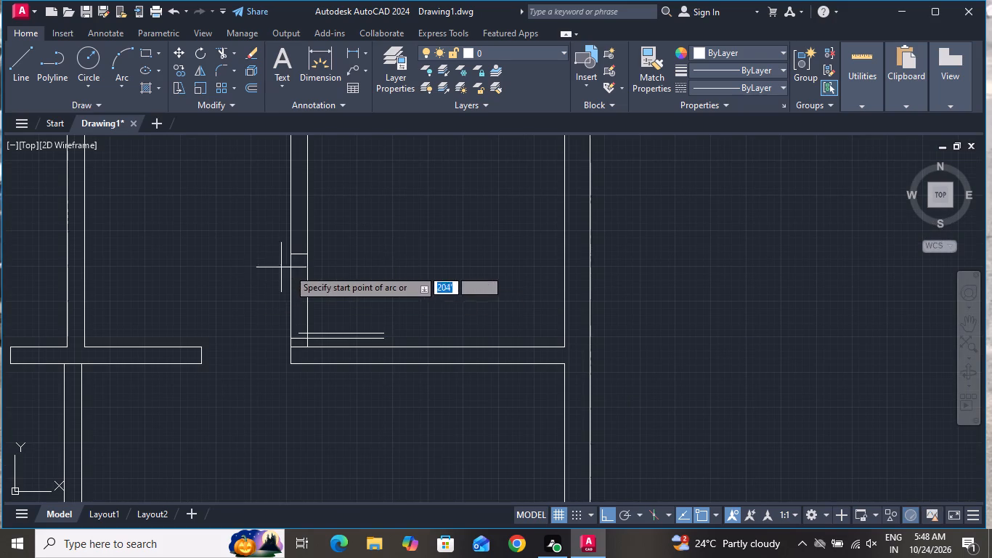
{"action": "scroll", "coordinate": [347, 277], "scroll_direction": "up", "scroll_amount": 3}
{"action": "scroll", "coordinate": [330, 325], "scroll_direction": "down", "scroll_amount": 3}
{"action": "scroll", "coordinate": [282, 294], "scroll_direction": "up", "scroll_amount": 3}
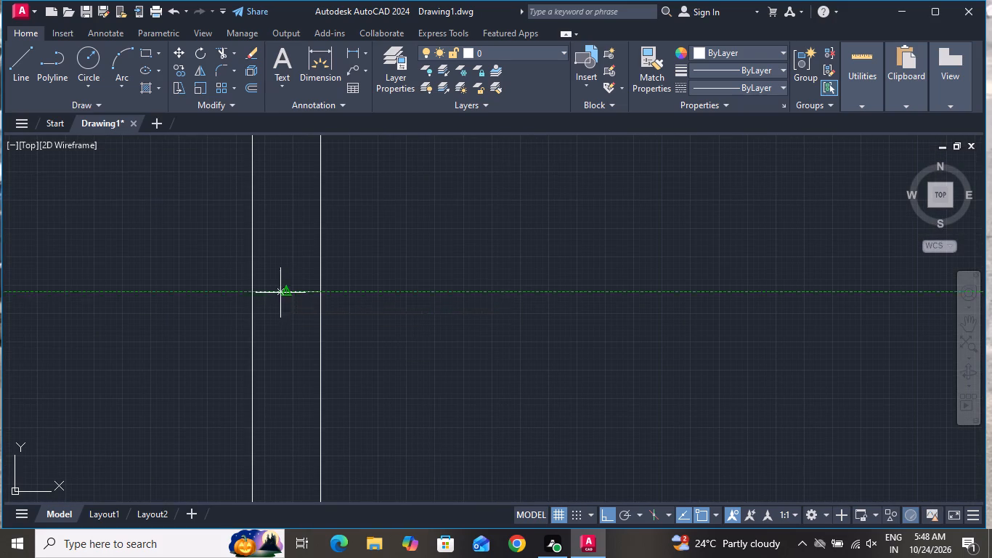
{"action": "left_click", "coordinate": [286, 287]}
{"action": "scroll", "coordinate": [362, 310], "scroll_direction": "down", "scroll_amount": 3}
{"action": "scroll", "coordinate": [428, 395], "scroll_direction": "up", "scroll_amount": 2}
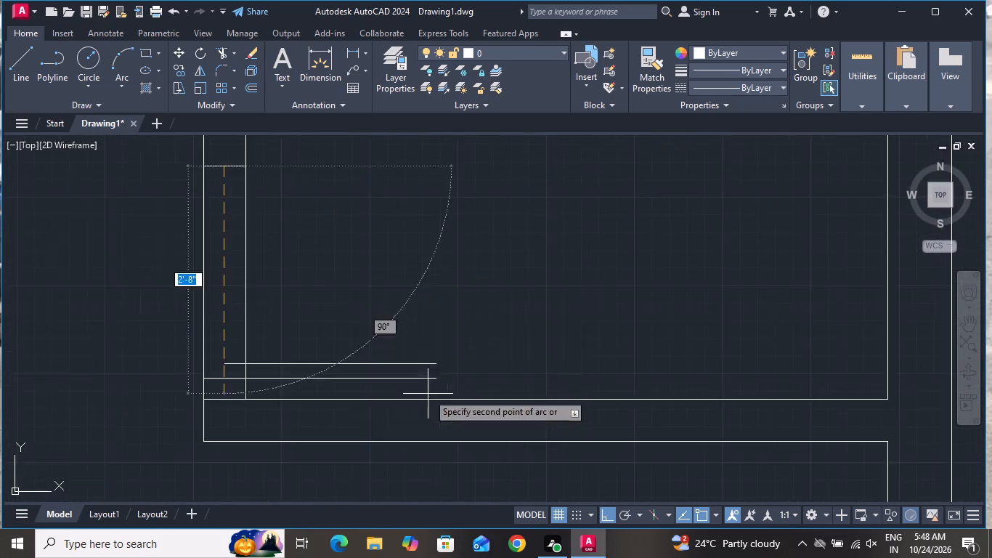
{"action": "scroll", "coordinate": [428, 393], "scroll_direction": "up", "scroll_amount": 2}
{"action": "left_click", "coordinate": [445, 323]}
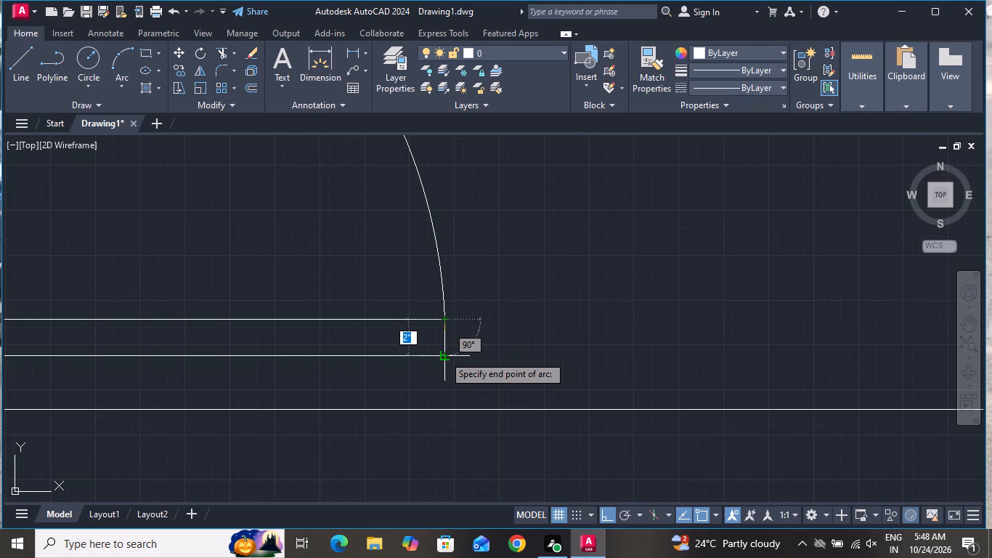
{"action": "left_click", "coordinate": [444, 355]}
{"action": "scroll", "coordinate": [428, 437], "scroll_direction": "down", "scroll_amount": 2}
Draw a short vertical line closing the hinge end of the fourth top room's door leaf.
{"action": "left_click", "coordinate": [21, 58]}
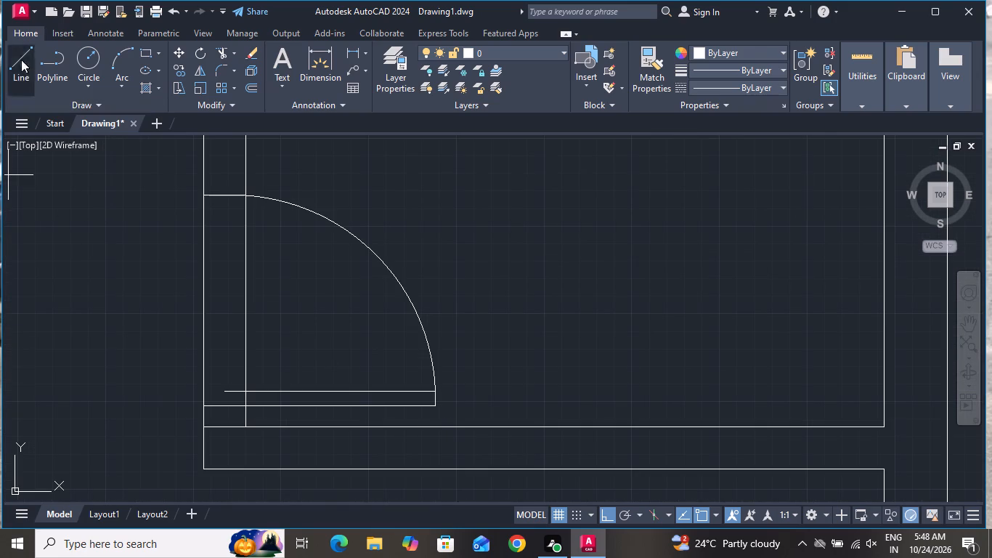
{"action": "scroll", "coordinate": [231, 409], "scroll_direction": "up", "scroll_amount": 2}
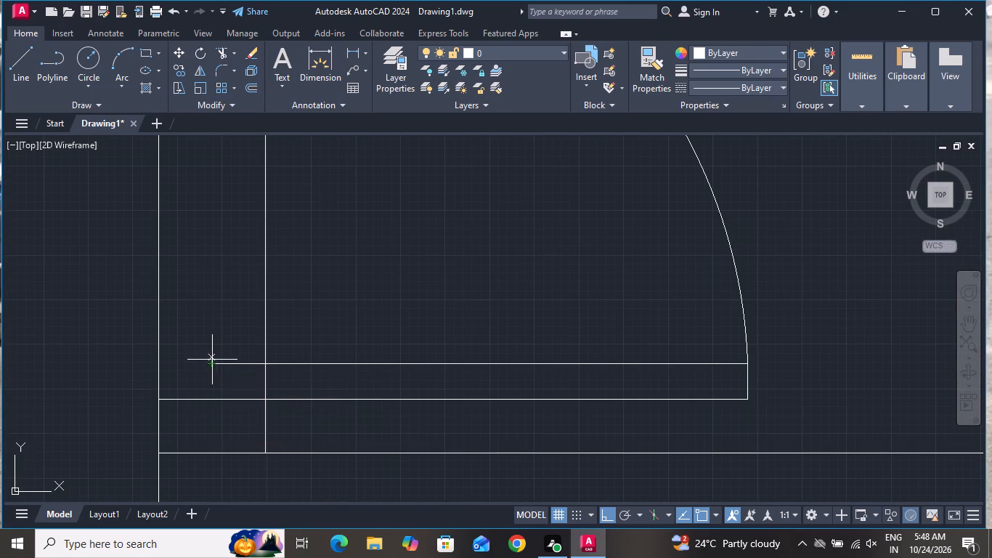
{"action": "left_click", "coordinate": [213, 360]}
{"action": "left_click", "coordinate": [214, 397]}
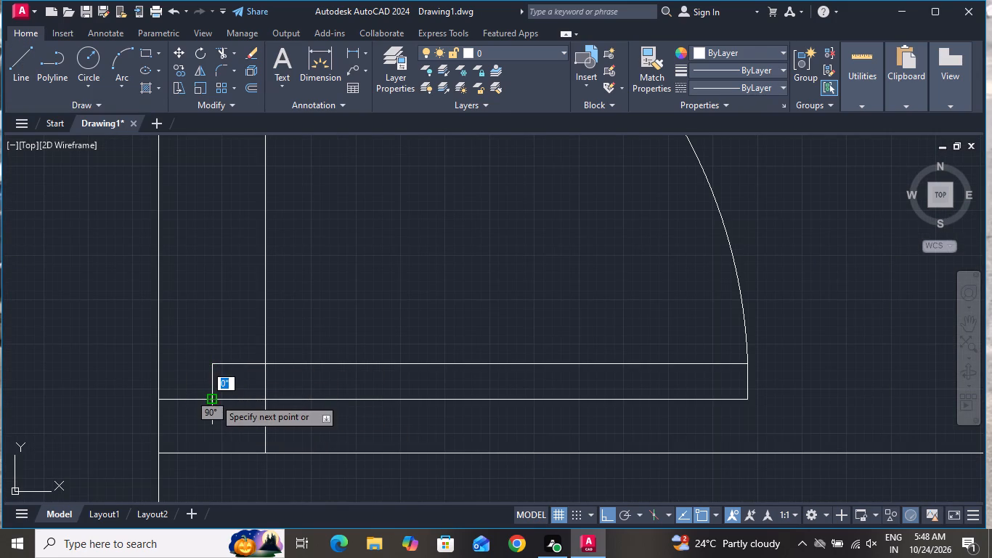
{"action": "right_click", "coordinate": [214, 399]}
{"action": "left_click", "coordinate": [266, 264]}
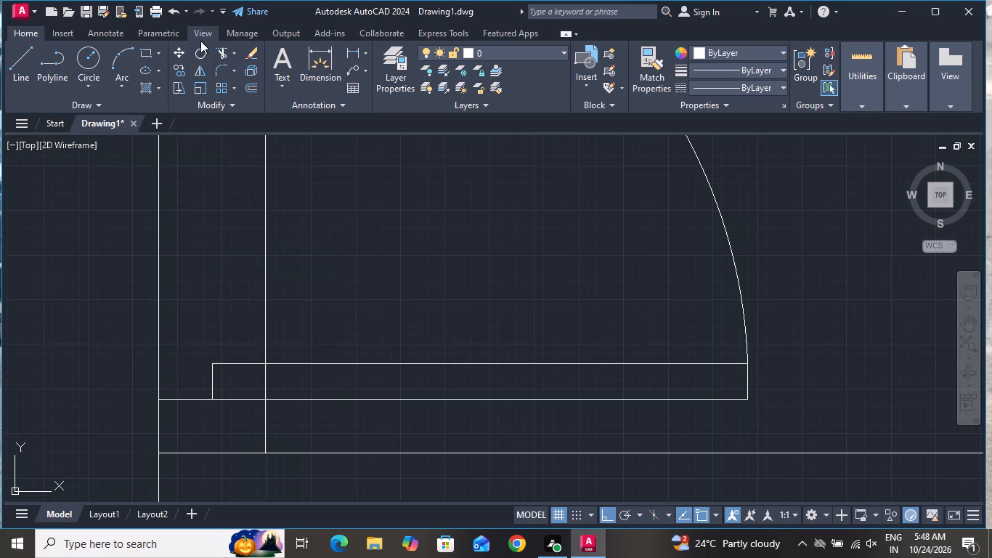
Trim the leaf's lower line inside the frame and both partition lines between the jambs to open the fourth top room's doorway.
{"action": "left_click", "coordinate": [226, 57]}
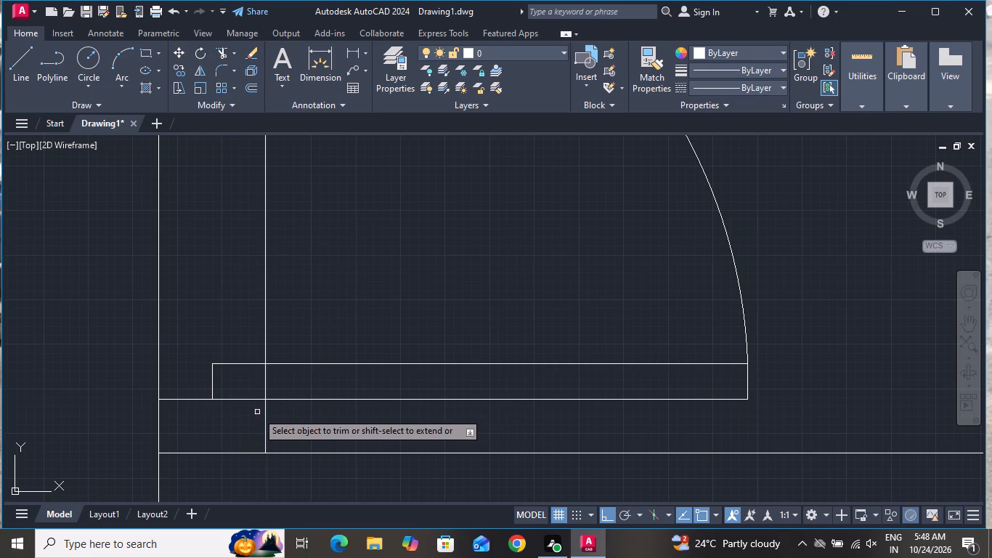
{"action": "left_click", "coordinate": [257, 411]}
{"action": "left_click", "coordinate": [256, 386]}
{"action": "scroll", "coordinate": [273, 418], "scroll_direction": "down", "scroll_amount": 2}
{"action": "left_click", "coordinate": [281, 291]}
{"action": "left_click", "coordinate": [199, 293]}
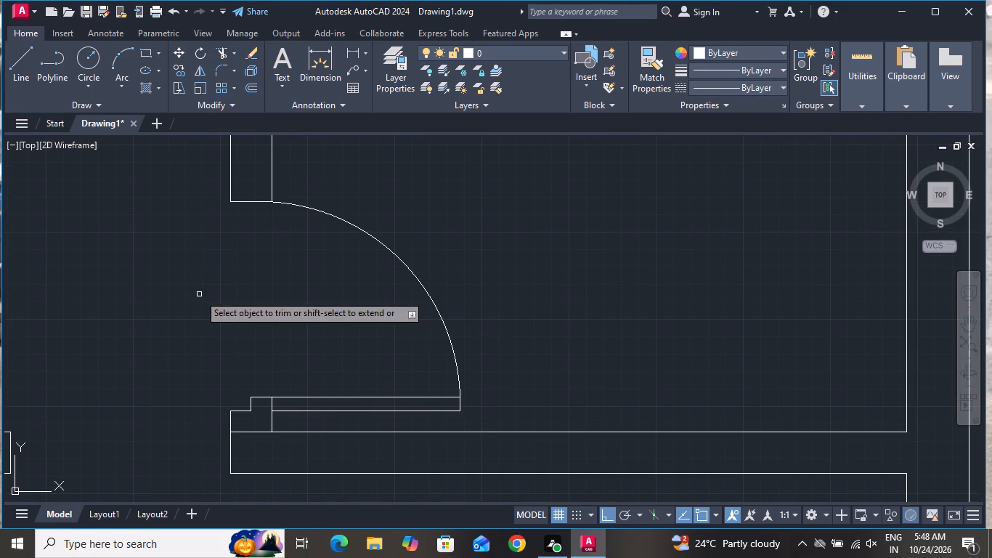
{"action": "right_click", "coordinate": [284, 315]}
{"action": "left_click", "coordinate": [324, 331]}
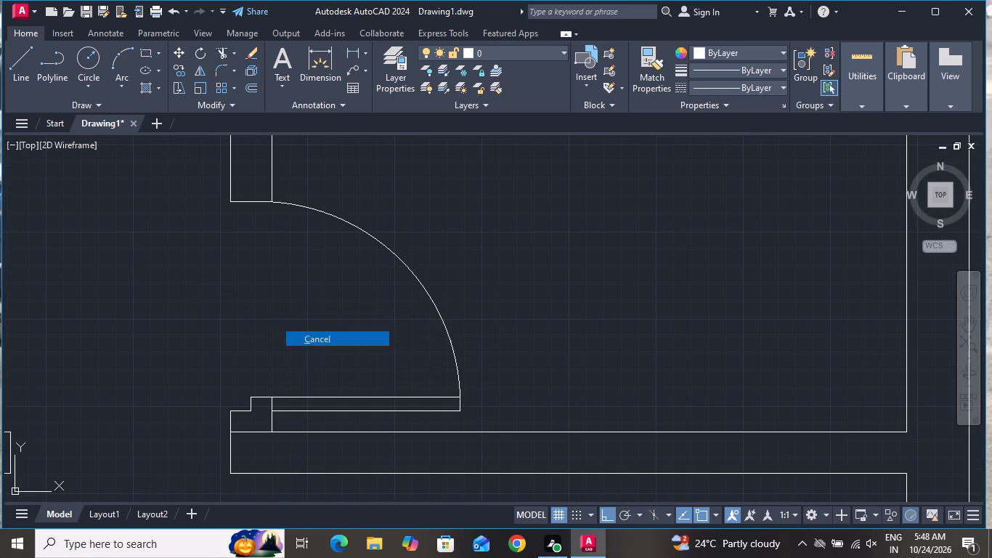
Draw a short vertical line across the west end of the horizontal partition below the large northeast room.
{"action": "scroll", "coordinate": [321, 333], "scroll_direction": "down", "scroll_amount": 3}
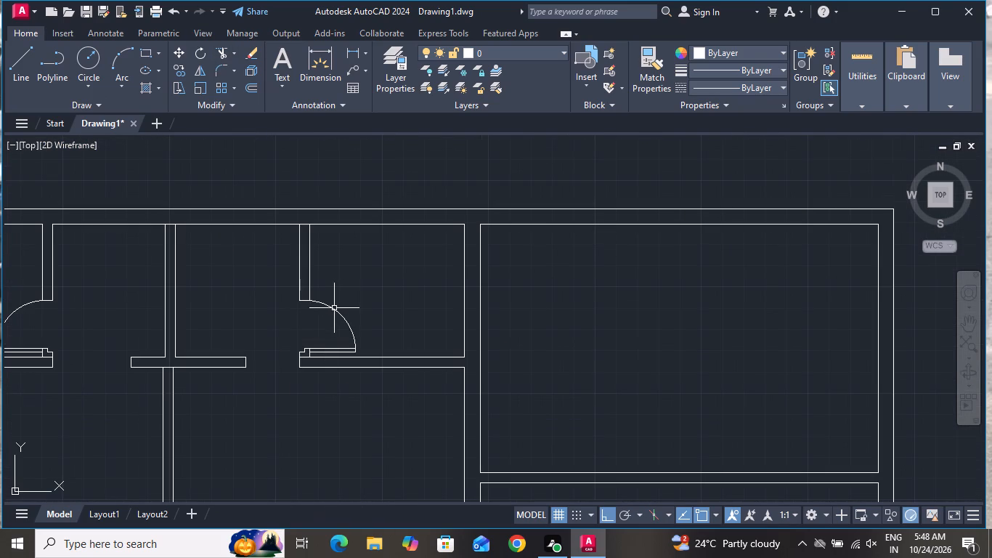
{"action": "left_click", "coordinate": [17, 63]}
{"action": "scroll", "coordinate": [223, 169], "scroll_direction": "down", "scroll_amount": 2}
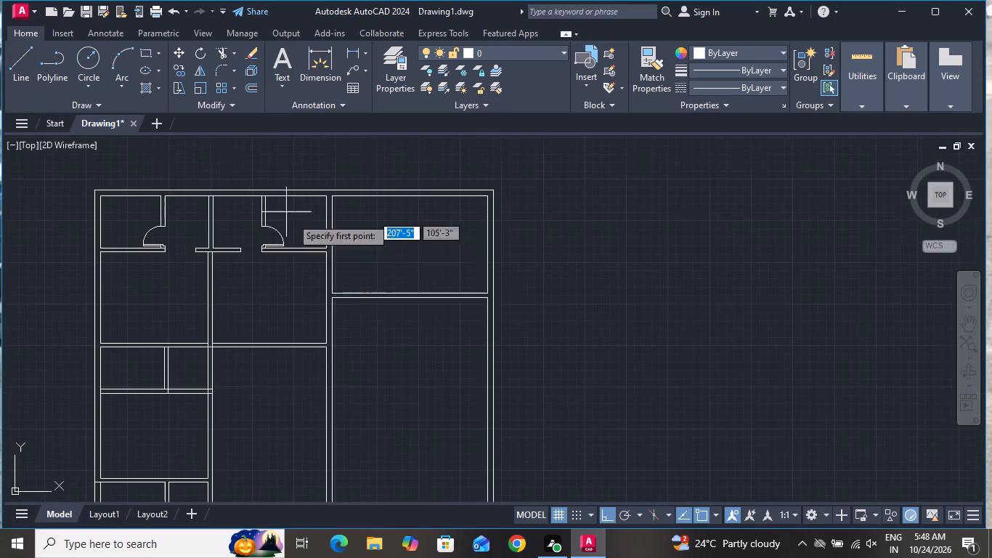
{"action": "scroll", "coordinate": [323, 294], "scroll_direction": "up", "scroll_amount": 4}
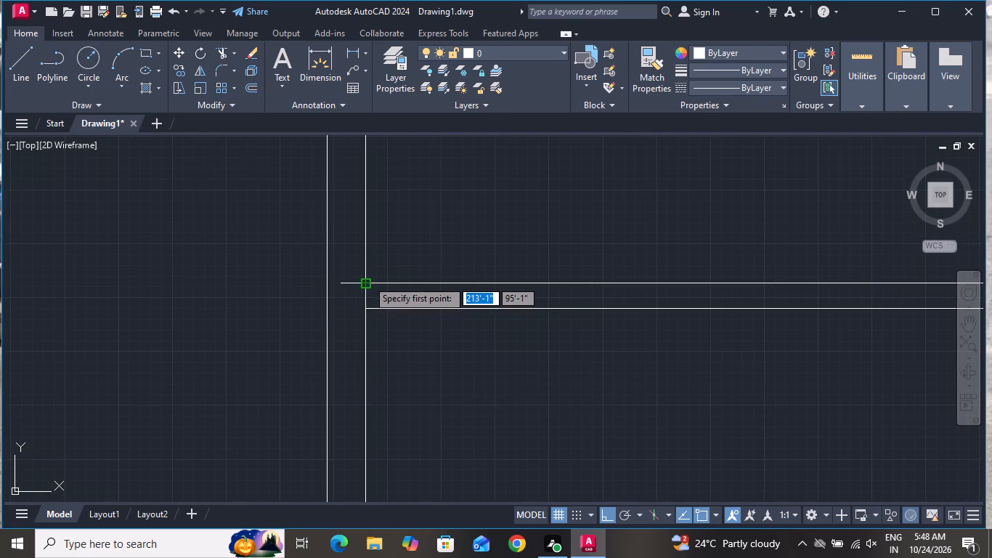
{"action": "left_click", "coordinate": [367, 278]}
{"action": "left_click", "coordinate": [368, 307]}
{"action": "right_click", "coordinate": [368, 307]}
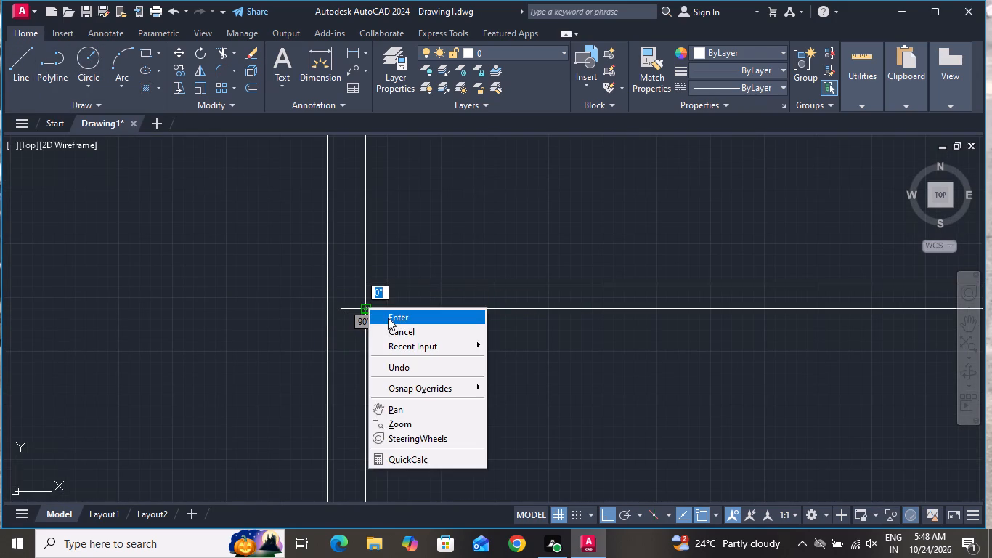
{"action": "left_click", "coordinate": [394, 327]}
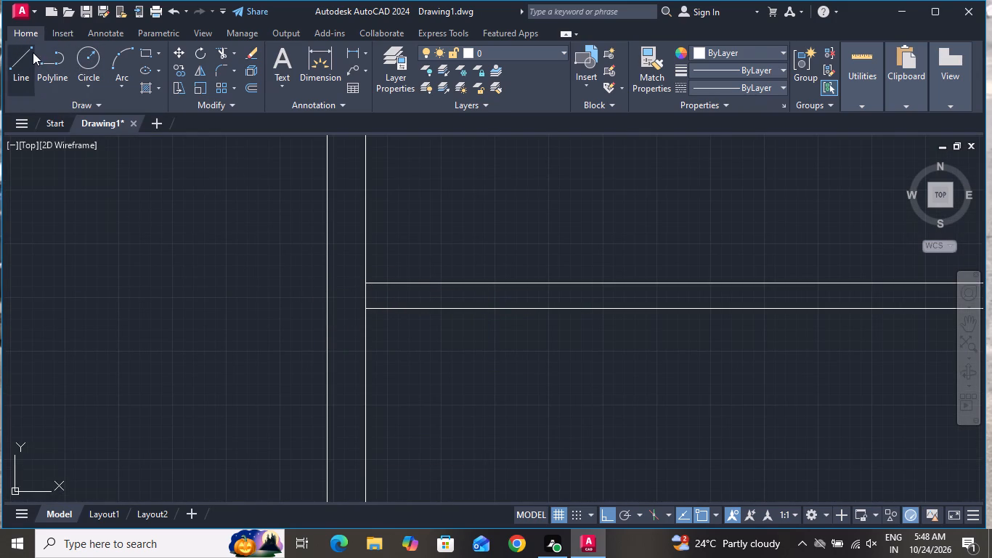
Draw a vertical line across the partition below the large northeast room, a few feet east of its west end.
{"action": "left_click", "coordinate": [33, 52]}
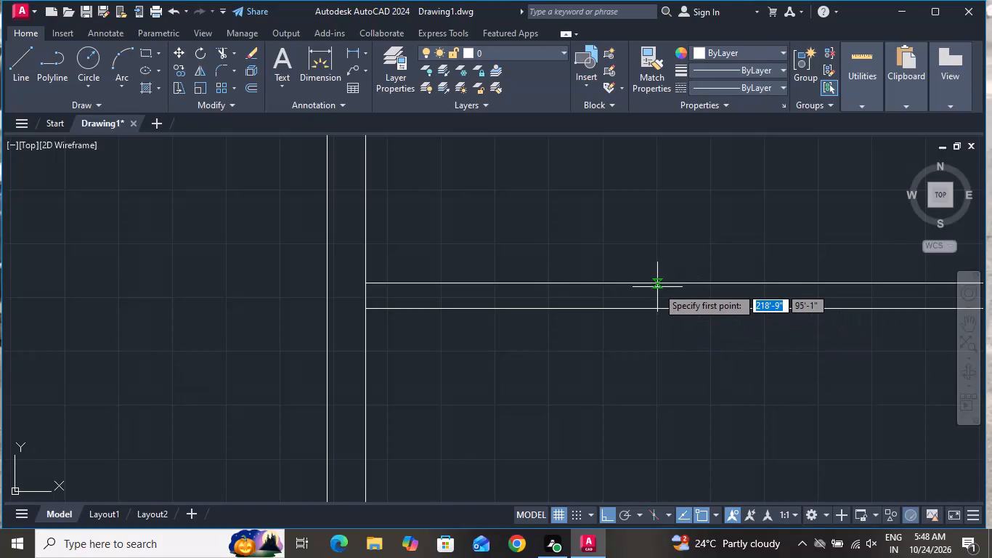
{"action": "left_click", "coordinate": [608, 280]}
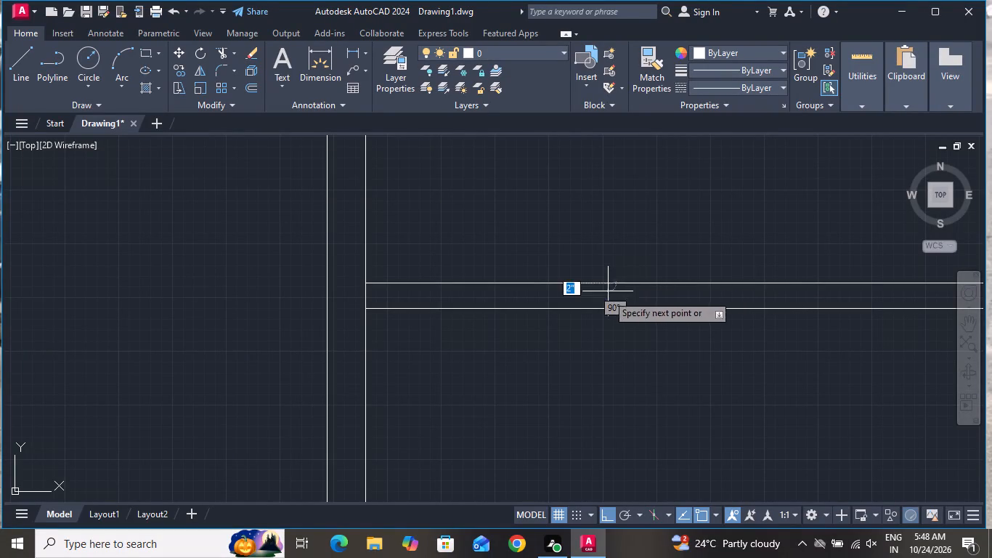
{"action": "left_click", "coordinate": [603, 305]}
{"action": "right_click", "coordinate": [603, 305]}
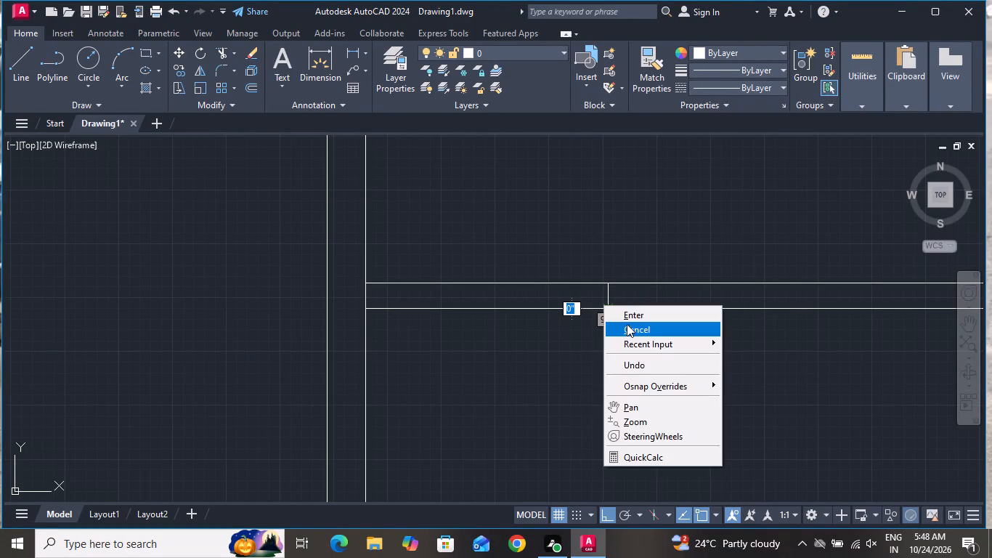
{"action": "left_click", "coordinate": [627, 324]}
Draw another vertical line across the same partition, just east of its junction with the vertical main wall.
{"action": "scroll", "coordinate": [611, 364], "scroll_direction": "down", "scroll_amount": 1}
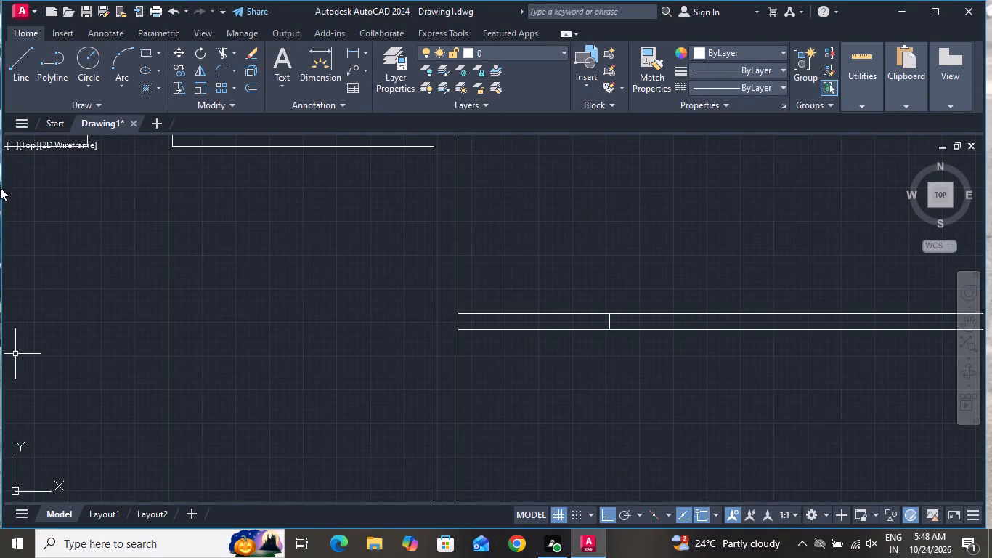
{"action": "left_click", "coordinate": [12, 50]}
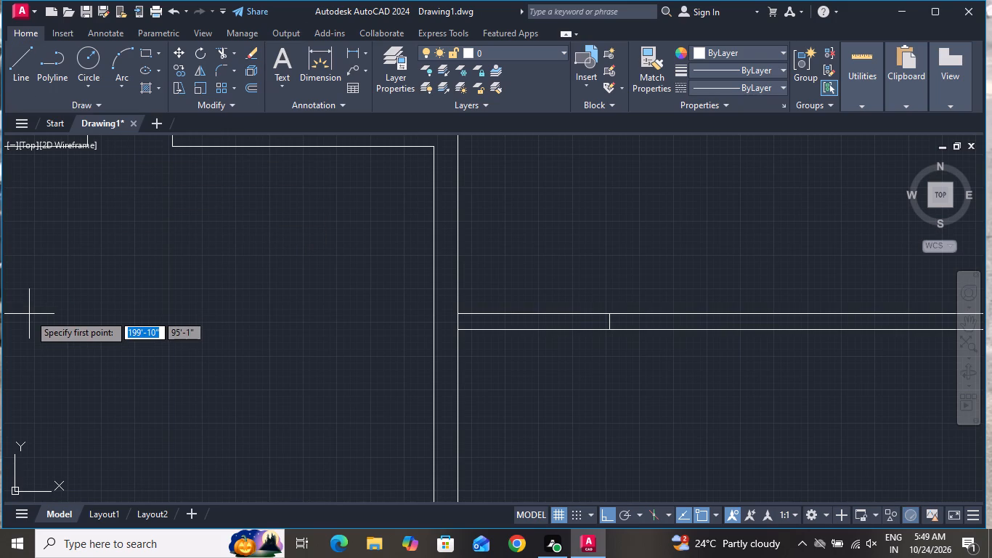
{"action": "scroll", "coordinate": [420, 323], "scroll_direction": "up", "scroll_amount": 1}
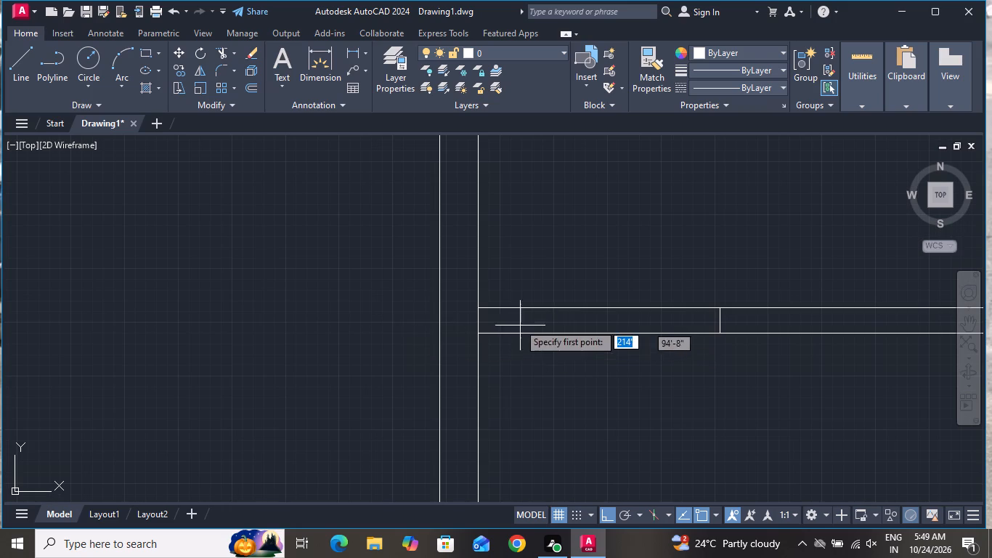
{"action": "left_click", "coordinate": [505, 308]}
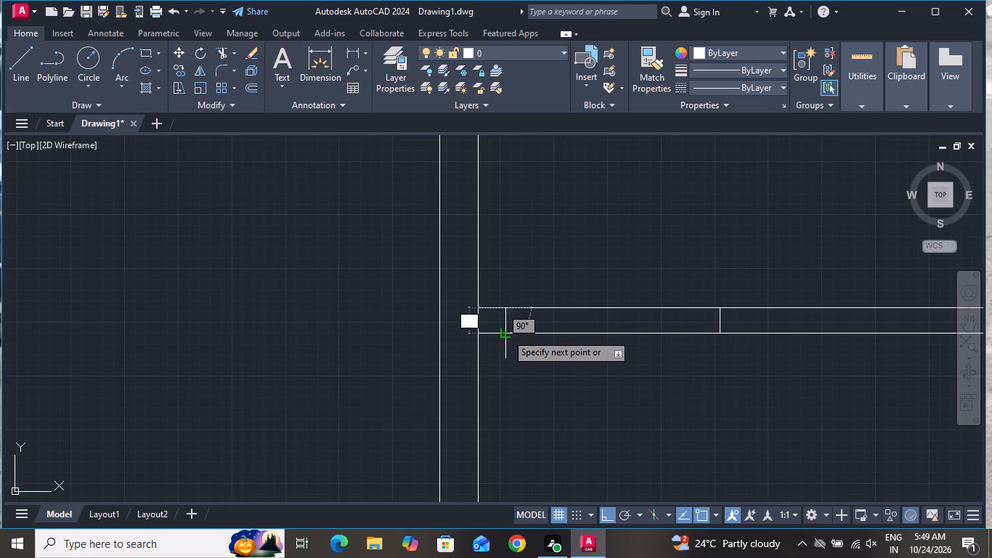
{"action": "left_click", "coordinate": [511, 332]}
{"action": "right_click", "coordinate": [488, 376]}
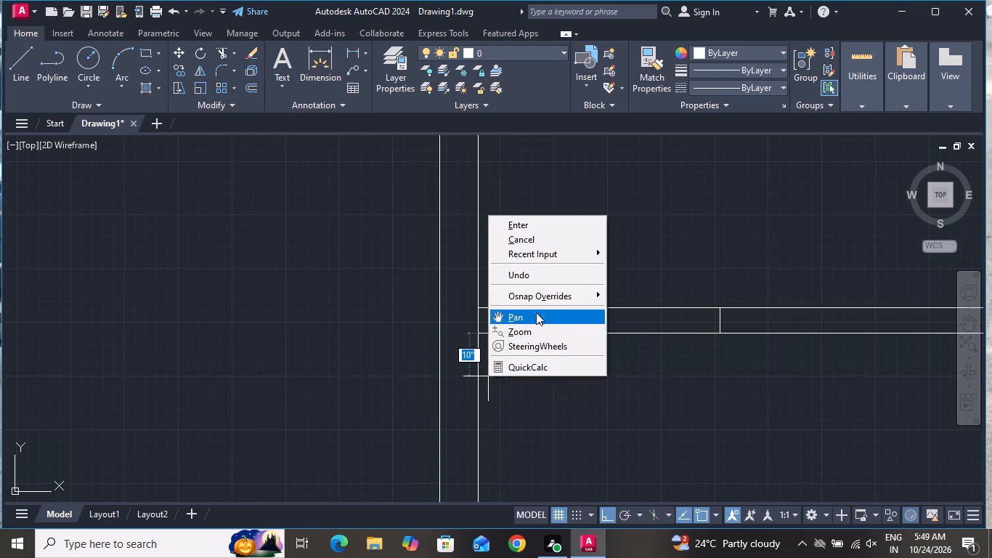
{"action": "left_click", "coordinate": [529, 234]}
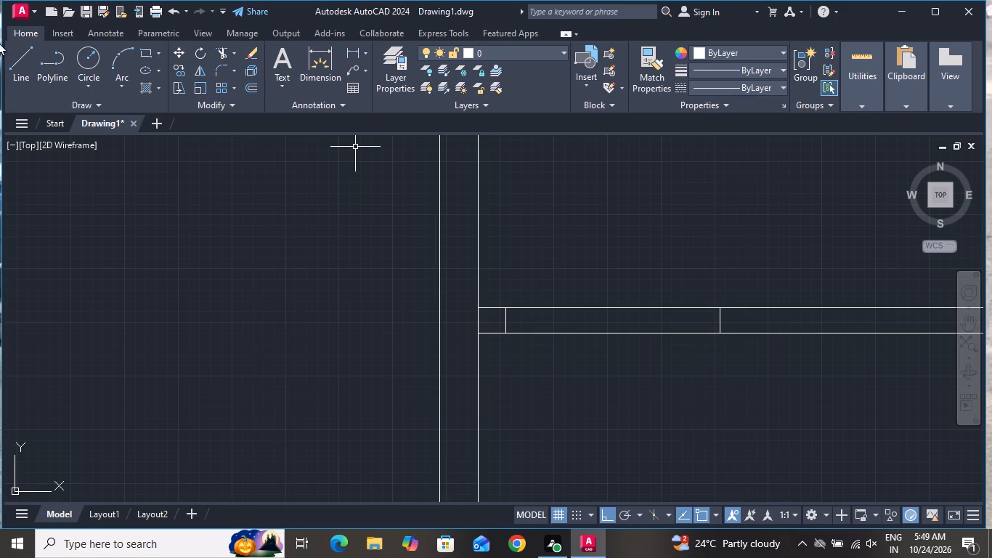
Draw a horizontal line across the vertical main wall, level with the upper face of the partition below the large northeast room.
{"action": "left_click", "coordinate": [15, 55]}
{"action": "scroll", "coordinate": [463, 313], "scroll_direction": "up", "scroll_amount": 1}
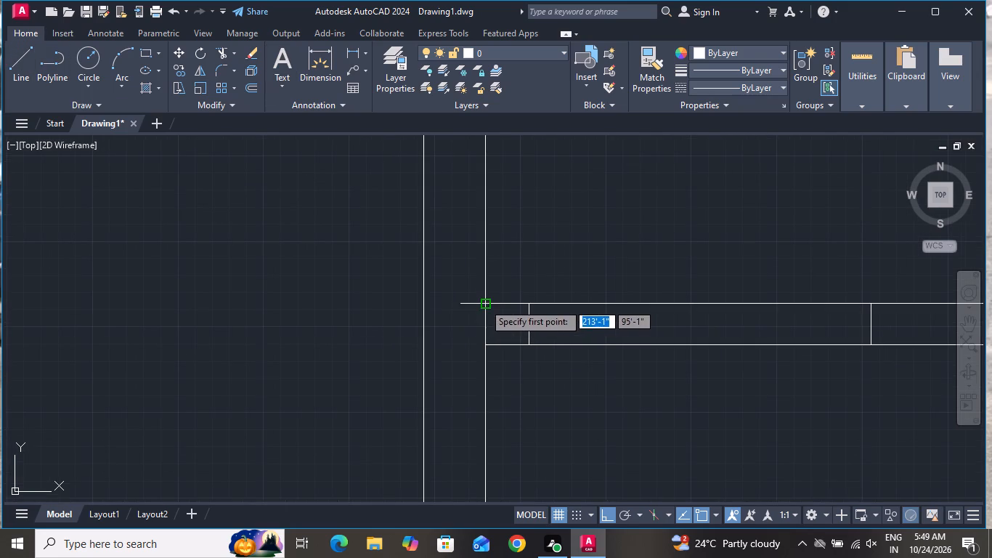
{"action": "left_click", "coordinate": [481, 302]}
{"action": "left_click", "coordinate": [423, 305]}
{"action": "right_click", "coordinate": [423, 304]}
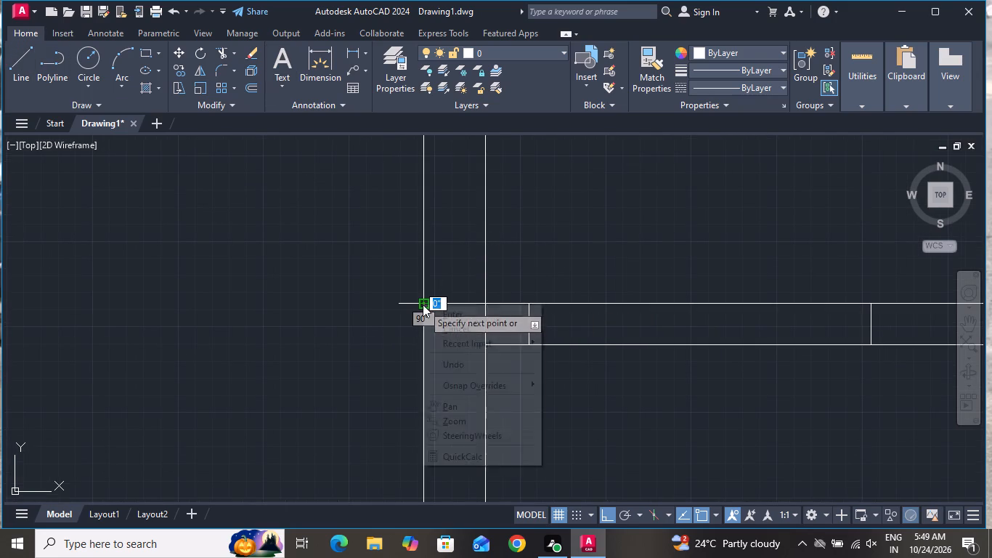
{"action": "left_click", "coordinate": [443, 324]}
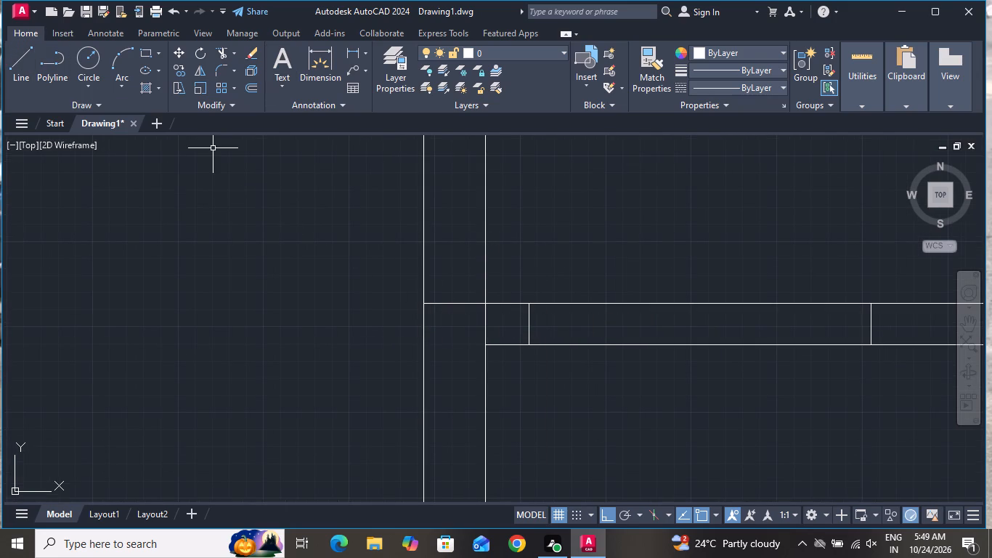
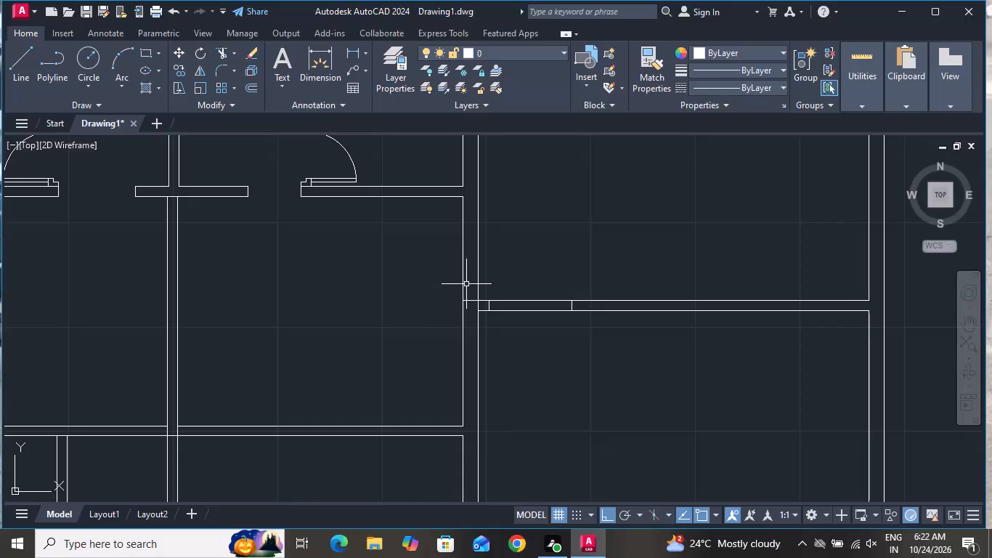
Draw a horizontal line midway between the partition faces, joining the two vertical lines across the partition below the large northeast room.
{"action": "scroll", "coordinate": [468, 283], "scroll_direction": "down", "scroll_amount": 2}
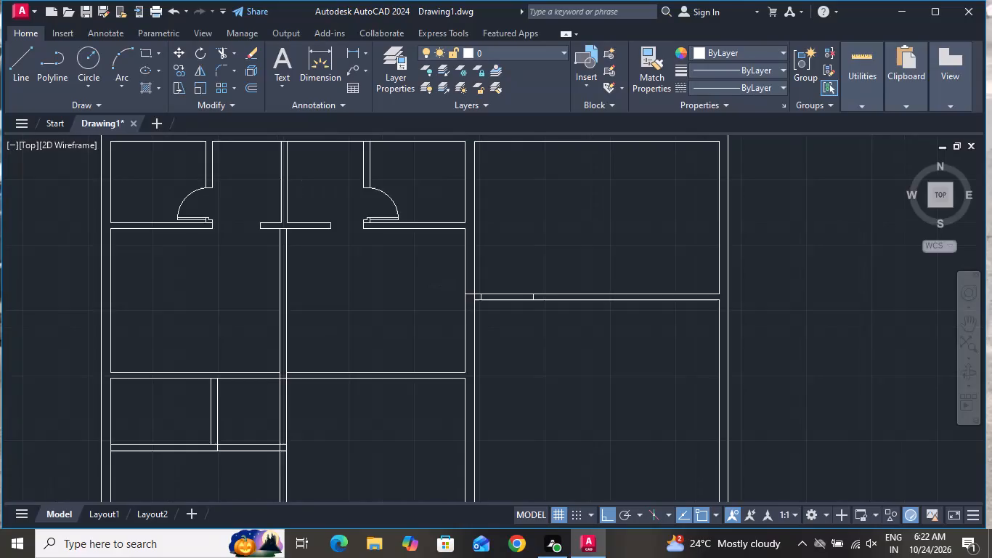
{"action": "scroll", "coordinate": [468, 283], "scroll_direction": "down", "scroll_amount": 1}
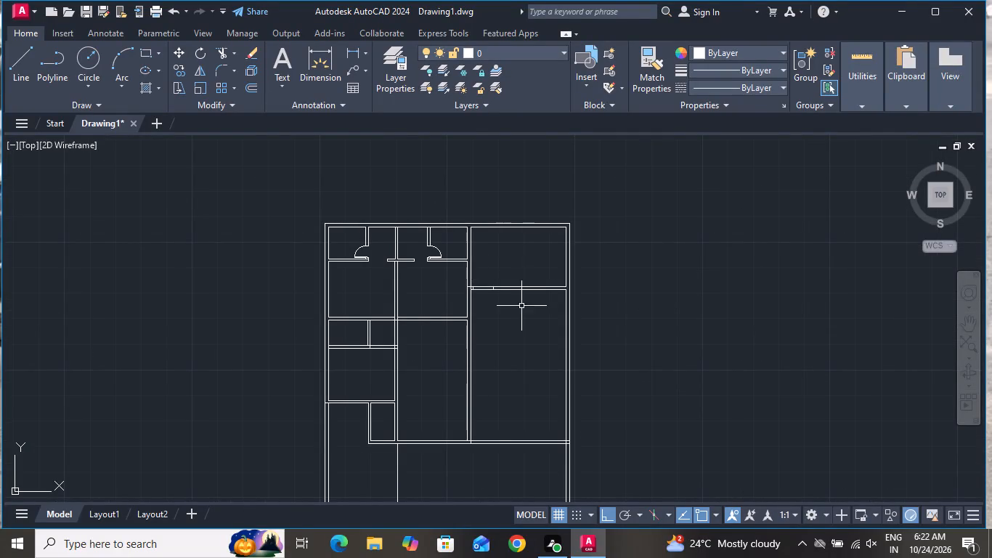
{"action": "scroll", "coordinate": [519, 309], "scroll_direction": "up", "scroll_amount": 1}
{"action": "scroll", "coordinate": [496, 174], "scroll_direction": "up", "scroll_amount": 2}
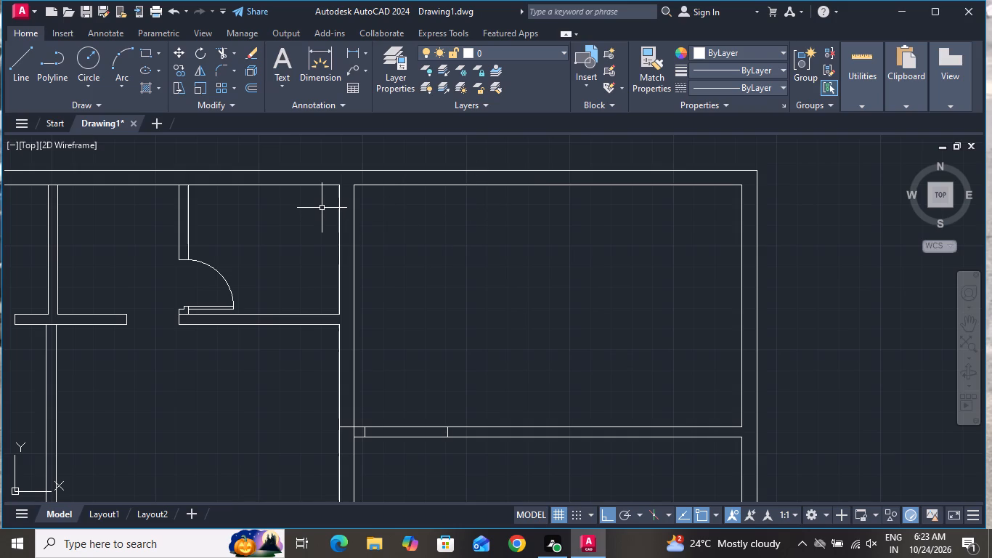
{"action": "scroll", "coordinate": [327, 206], "scroll_direction": "down", "scroll_amount": 1}
{"action": "scroll", "coordinate": [343, 358], "scroll_direction": "up", "scroll_amount": 2}
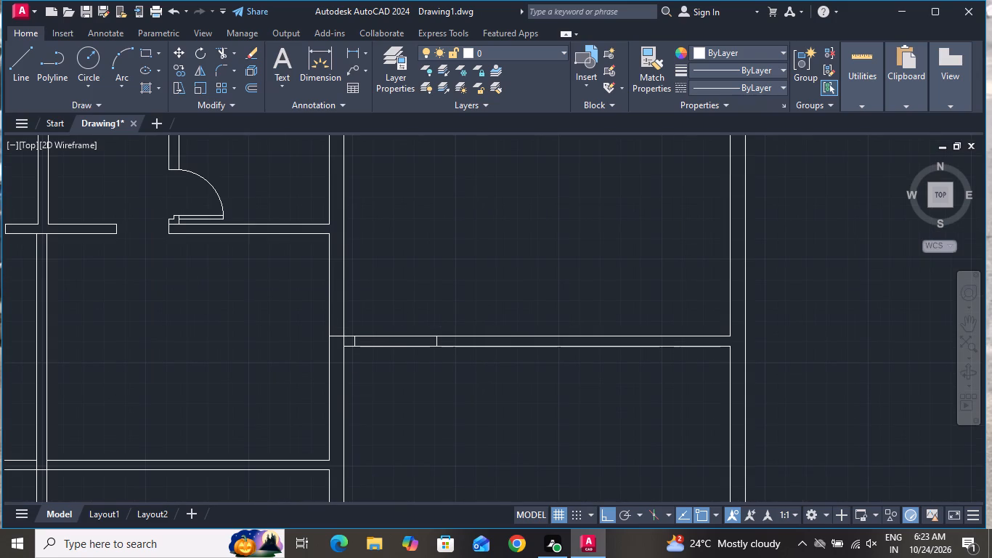
{"action": "left_click", "coordinate": [17, 60]}
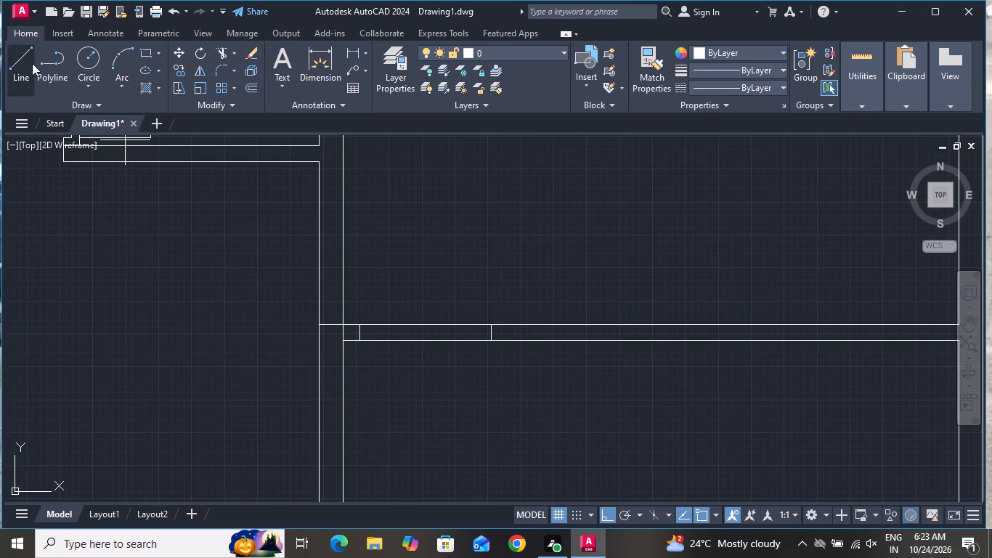
{"action": "scroll", "coordinate": [363, 287], "scroll_direction": "up", "scroll_amount": 2}
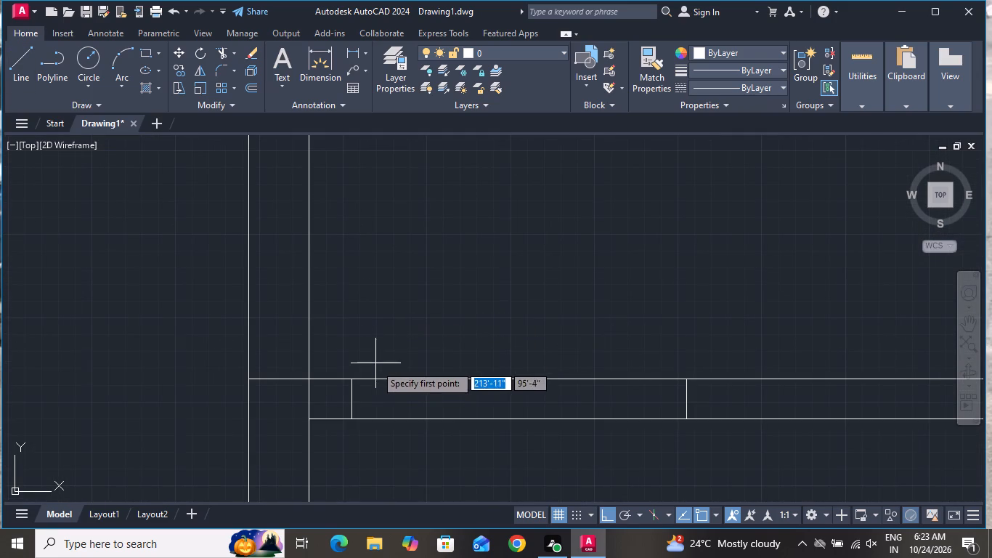
{"action": "left_click", "coordinate": [354, 396]}
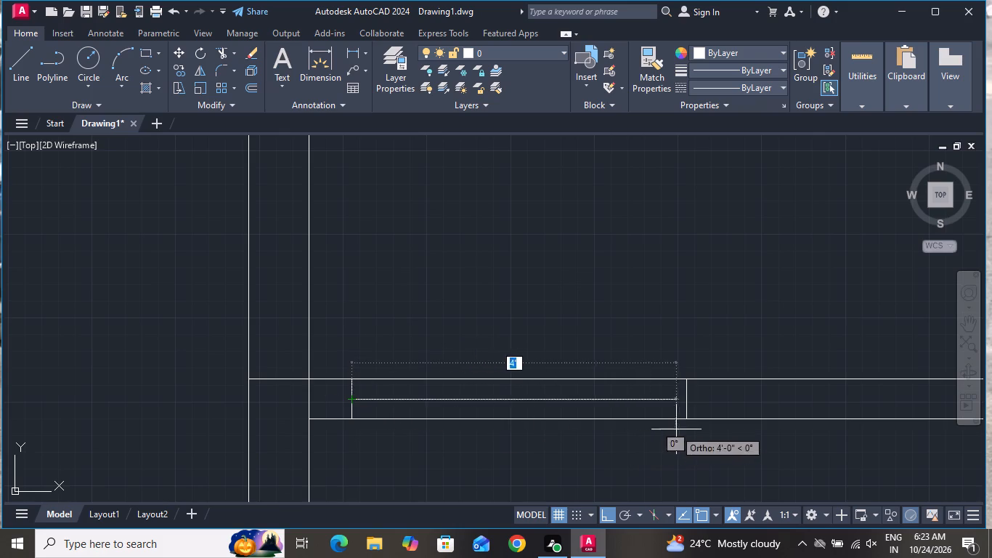
{"action": "left_click", "coordinate": [685, 396]}
{"action": "right_click", "coordinate": [685, 396]}
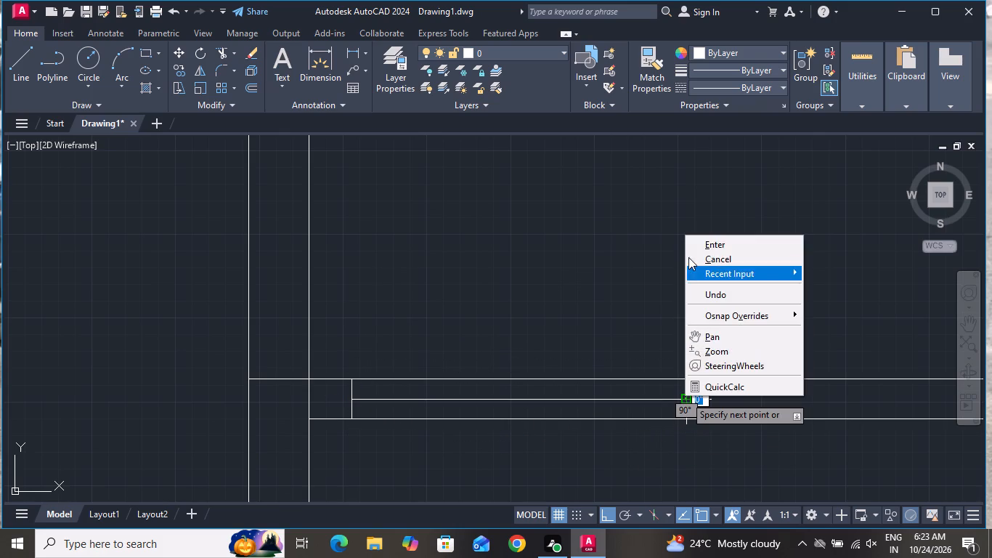
{"action": "left_click", "coordinate": [688, 250]}
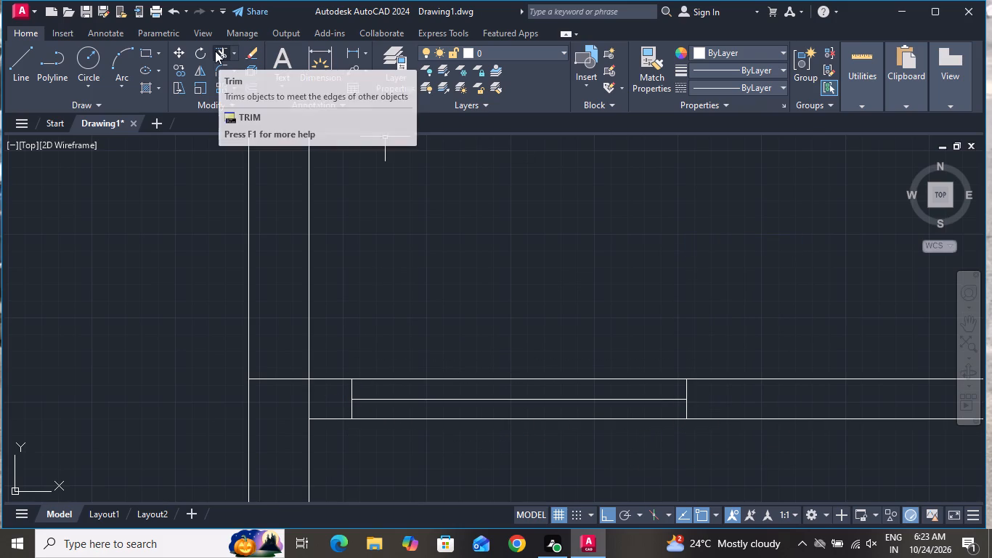
Trim the horizontal line crossing the vertical main wall and the wall-face segment between the partition faces at that junction.
{"action": "left_click", "coordinate": [215, 51]}
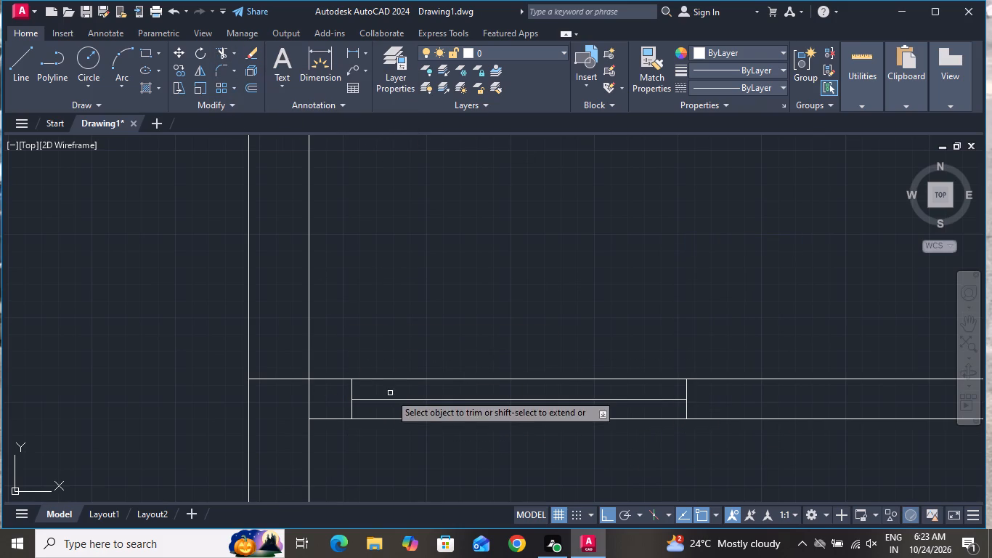
{"action": "left_click", "coordinate": [320, 402]}
{"action": "left_click", "coordinate": [286, 397]}
{"action": "scroll", "coordinate": [327, 434], "scroll_direction": "down", "scroll_amount": 2}
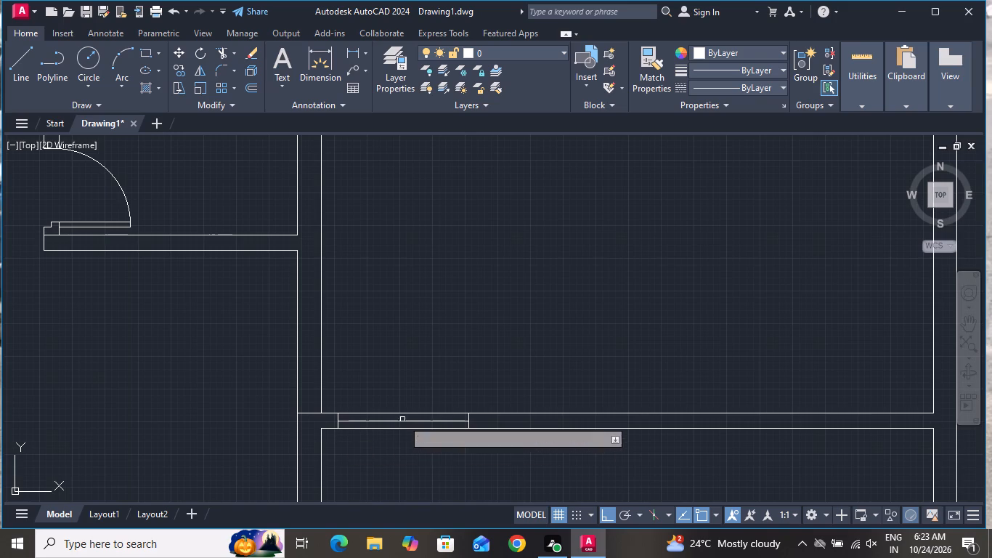
{"action": "left_click", "coordinate": [308, 389]}
{"action": "left_click", "coordinate": [311, 434]}
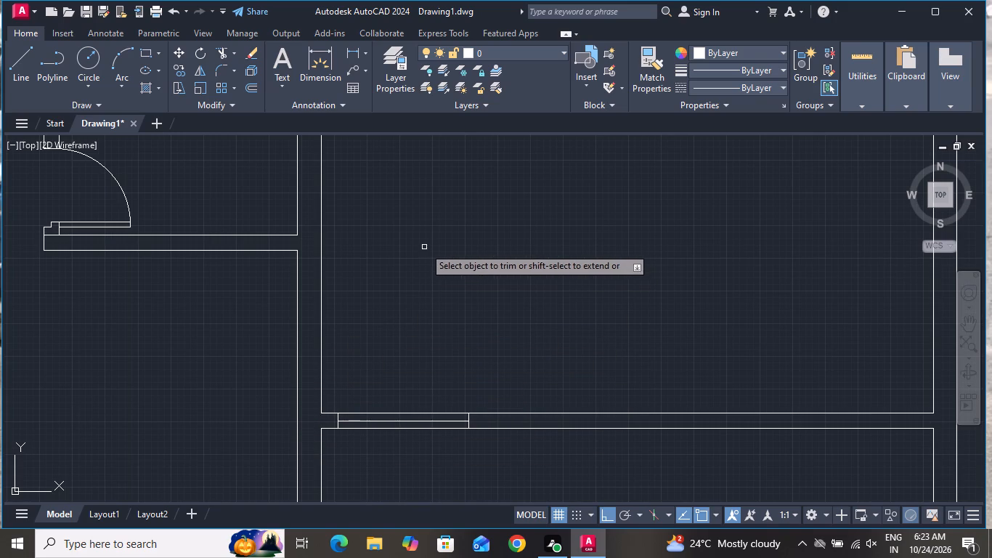
{"action": "right_click", "coordinate": [423, 238]}
{"action": "left_click", "coordinate": [442, 274]}
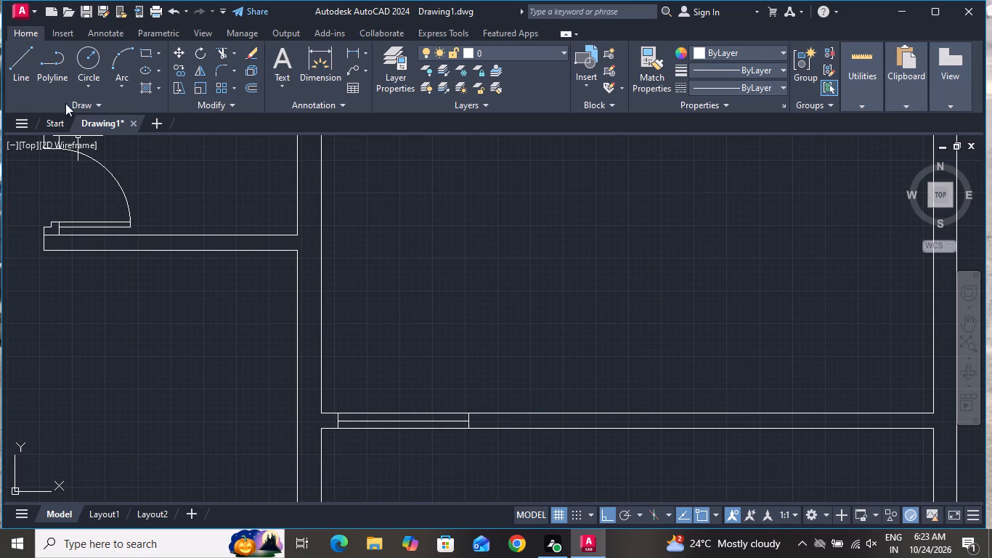
With ortho off, draw two slanted lines from the opening's upper corners, meeting at a peak in the large northeast room.
{"action": "left_click", "coordinate": [28, 65]}
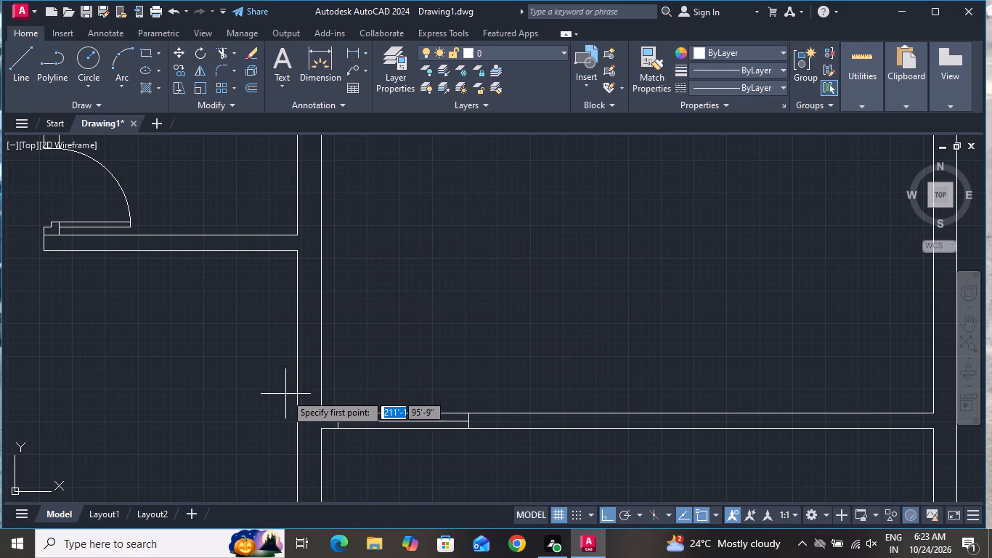
{"action": "scroll", "coordinate": [289, 400], "scroll_direction": "up", "scroll_amount": 1}
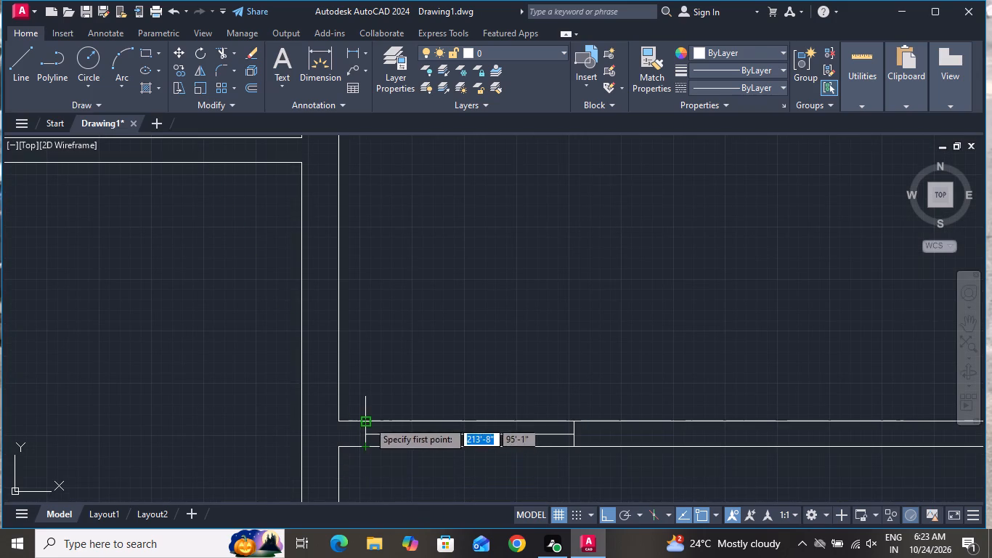
{"action": "left_click", "coordinate": [368, 420]}
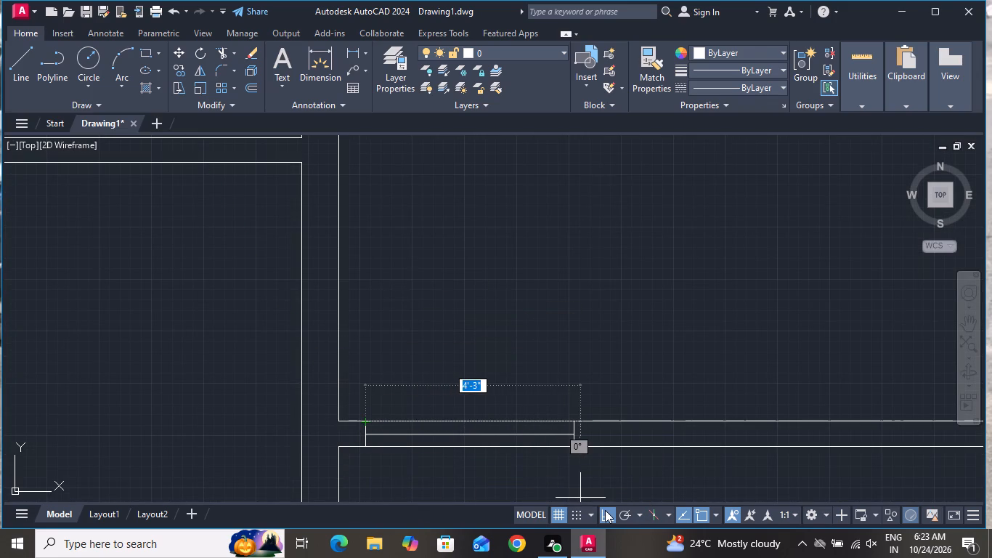
{"action": "left_click", "coordinate": [605, 510]}
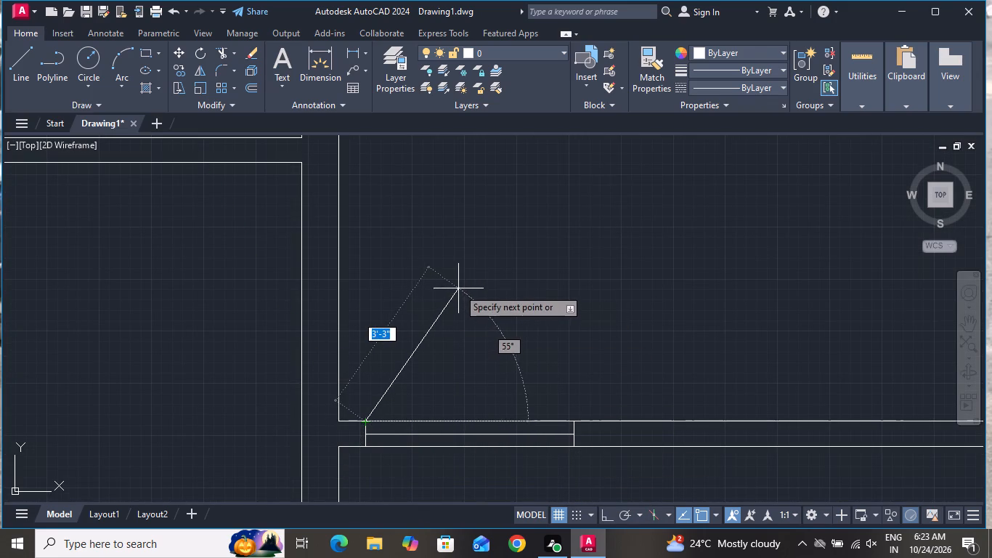
{"action": "left_click", "coordinate": [472, 277]}
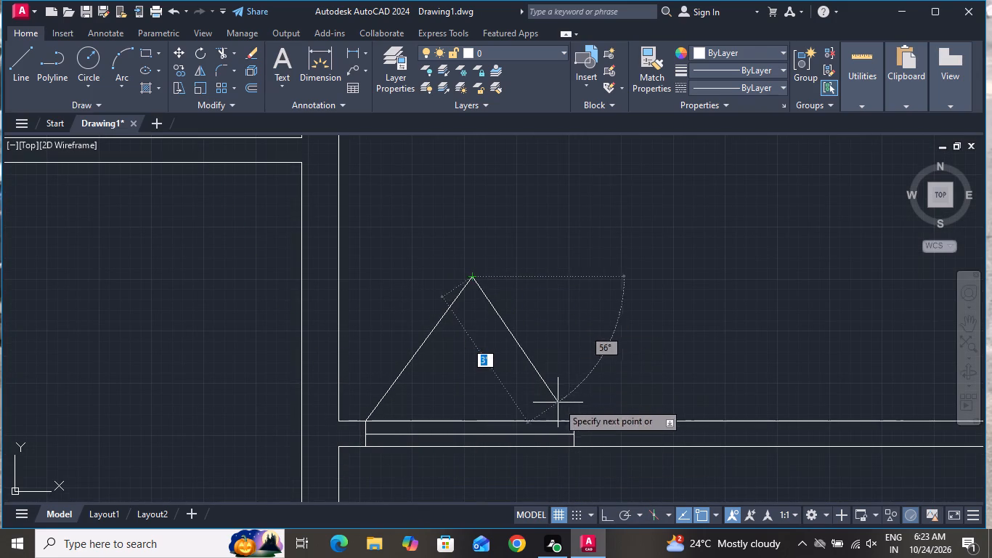
{"action": "left_click", "coordinate": [574, 421]}
{"action": "right_click", "coordinate": [574, 421]}
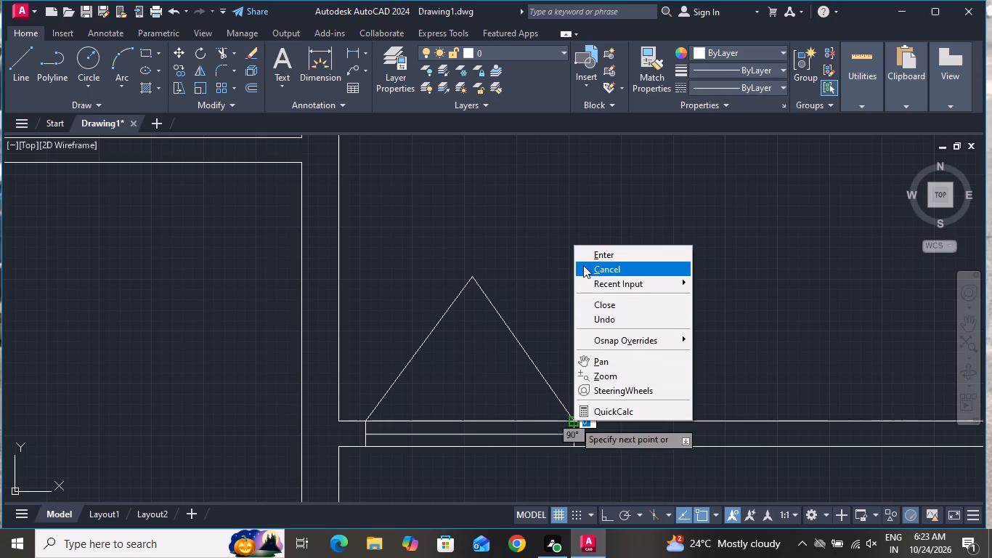
{"action": "left_click", "coordinate": [583, 265]}
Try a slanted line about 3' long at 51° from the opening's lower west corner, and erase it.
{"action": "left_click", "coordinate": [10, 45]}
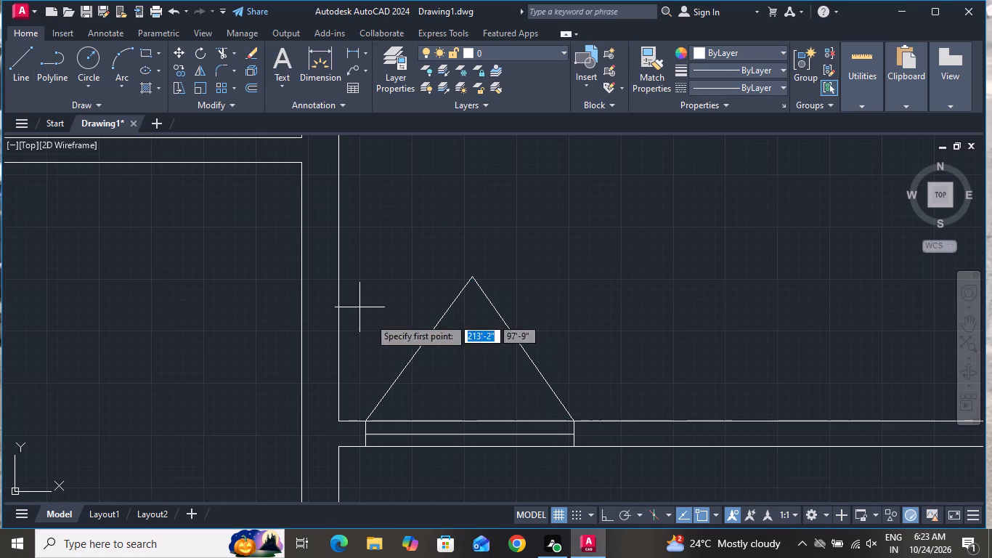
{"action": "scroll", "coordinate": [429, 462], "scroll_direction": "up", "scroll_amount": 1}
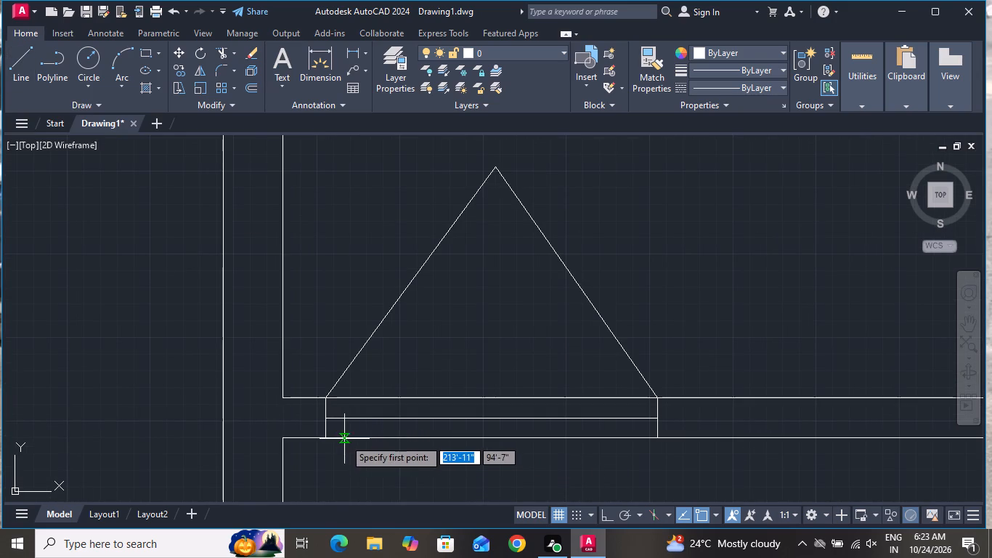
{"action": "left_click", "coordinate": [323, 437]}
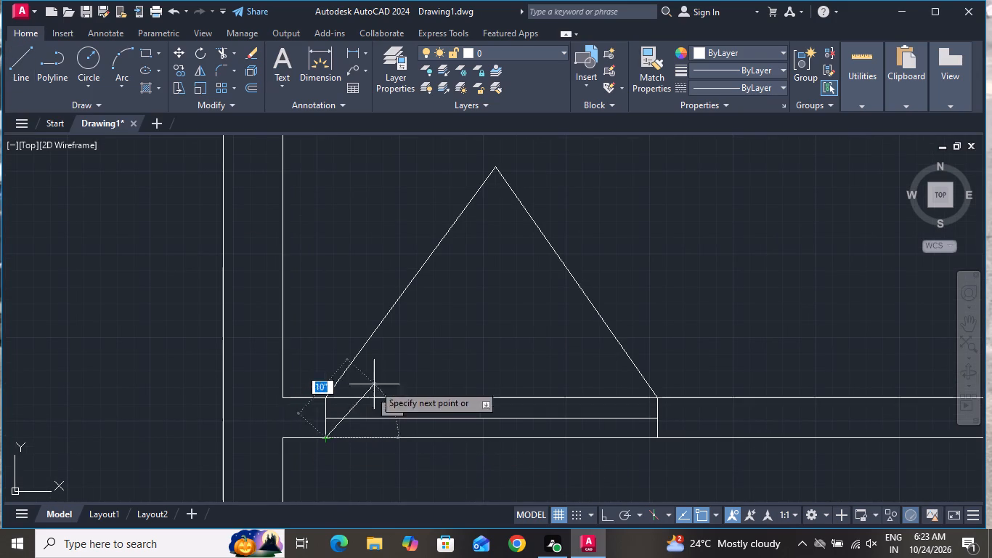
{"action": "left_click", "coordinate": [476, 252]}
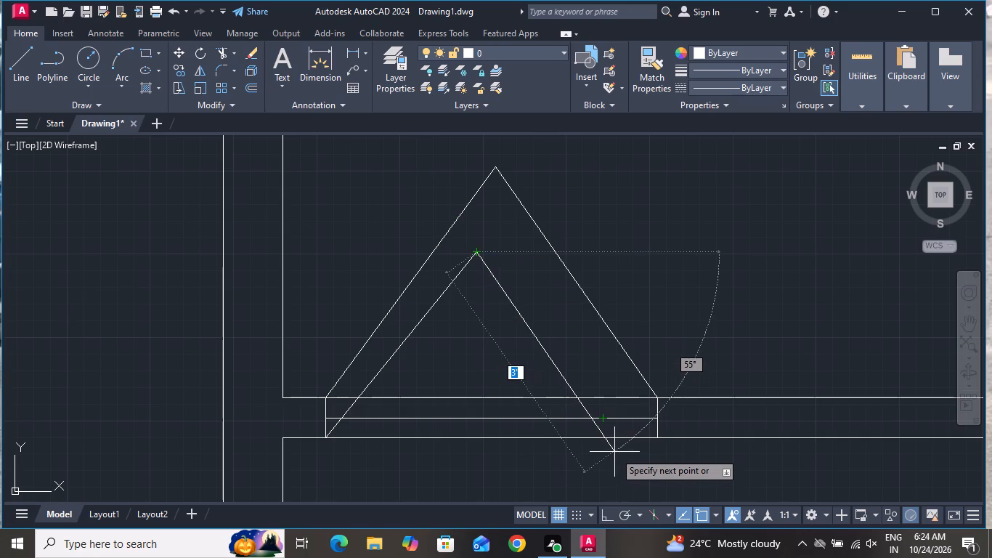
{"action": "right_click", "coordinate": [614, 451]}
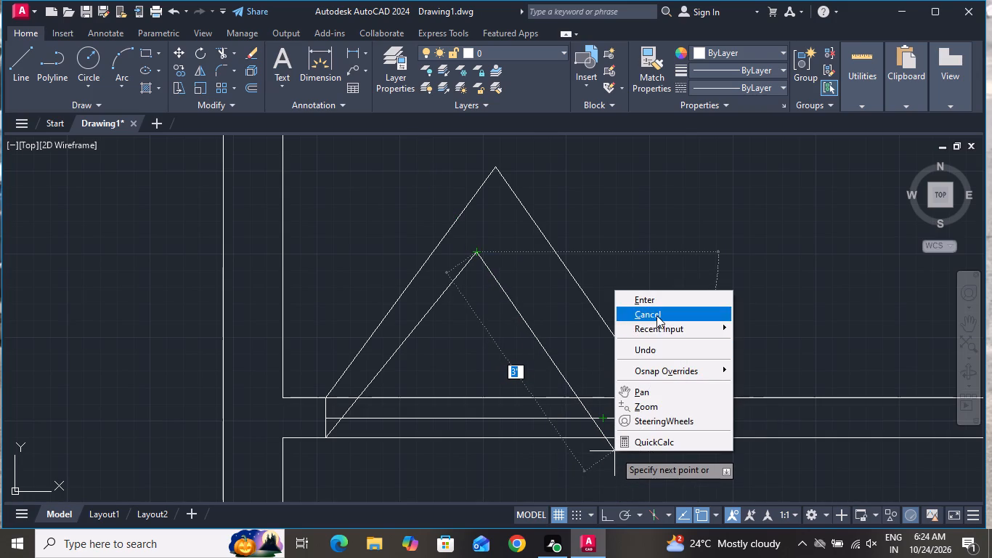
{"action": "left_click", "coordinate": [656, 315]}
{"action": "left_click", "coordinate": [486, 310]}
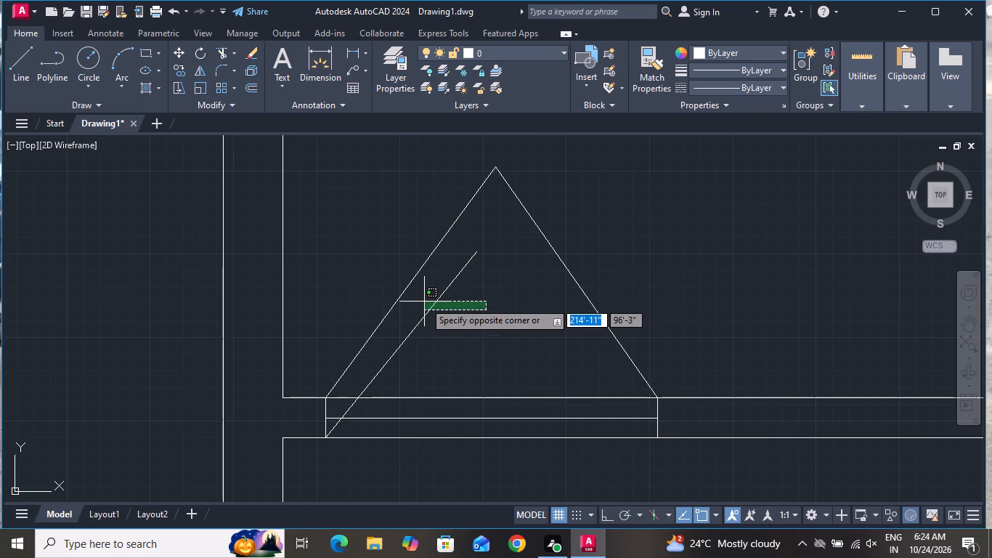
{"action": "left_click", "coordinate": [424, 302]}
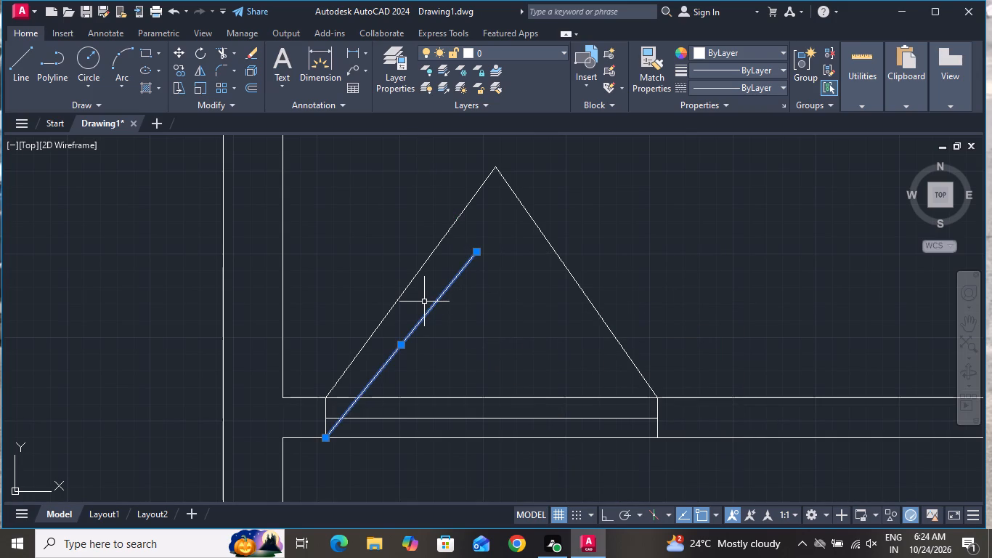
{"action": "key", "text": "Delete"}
Draw a slanted line about 3'-5" long from the opening's lower west corner, ending just below the outer peak.
{"action": "left_click", "coordinate": [17, 75]}
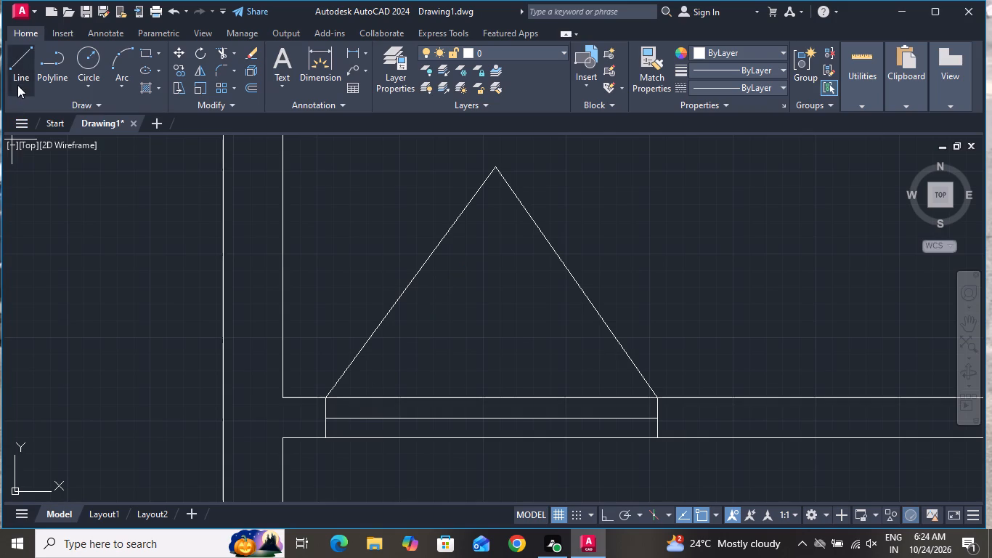
{"action": "scroll", "coordinate": [339, 482], "scroll_direction": "up", "scroll_amount": 1}
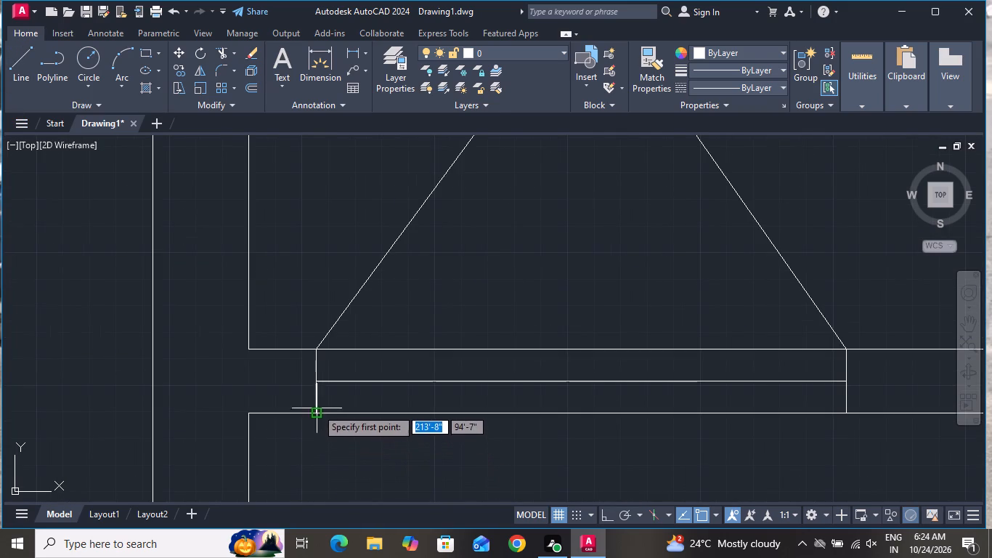
{"action": "left_click", "coordinate": [316, 408]}
{"action": "scroll", "coordinate": [444, 309], "scroll_direction": "down", "scroll_amount": 2}
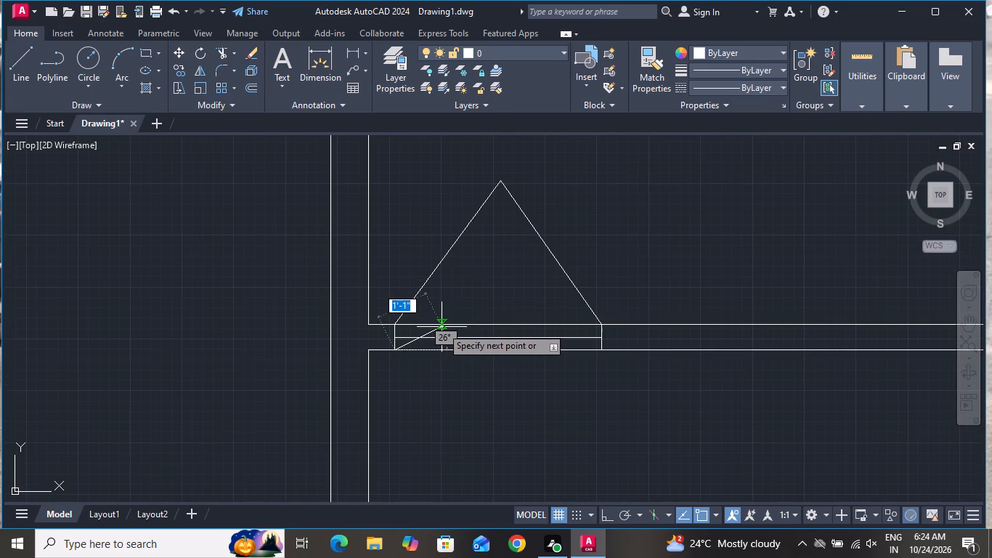
{"action": "scroll", "coordinate": [468, 230], "scroll_direction": "up", "scroll_amount": 1}
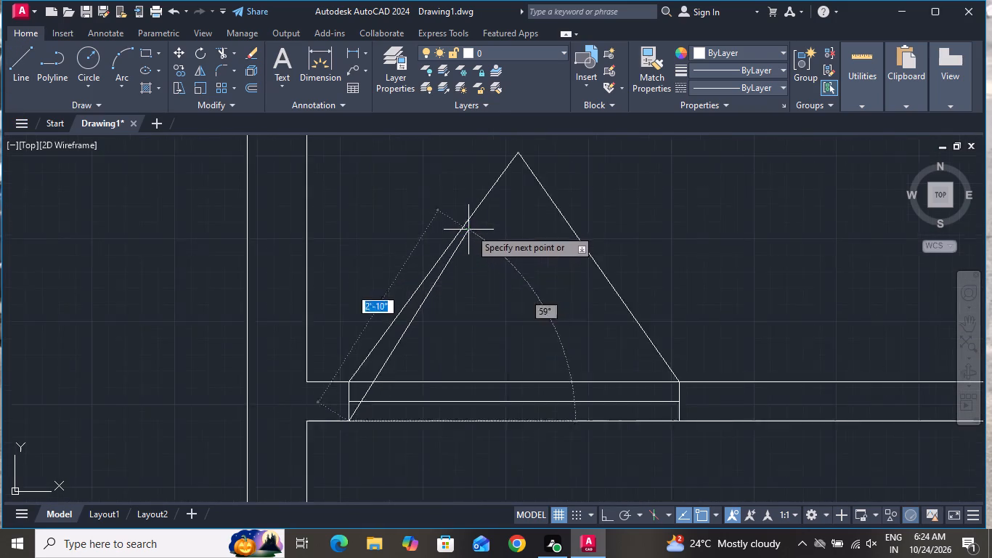
{"action": "scroll", "coordinate": [470, 228], "scroll_direction": "up", "scroll_amount": 1}
{"action": "scroll", "coordinate": [502, 218], "scroll_direction": "down", "scroll_amount": 1}
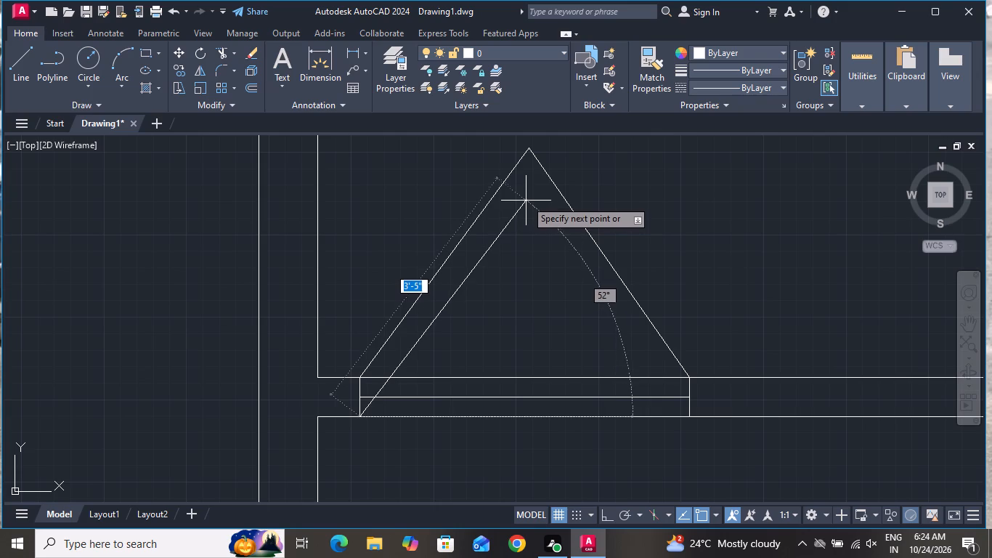
{"action": "left_click", "coordinate": [526, 195]}
{"action": "right_click", "coordinate": [524, 195]}
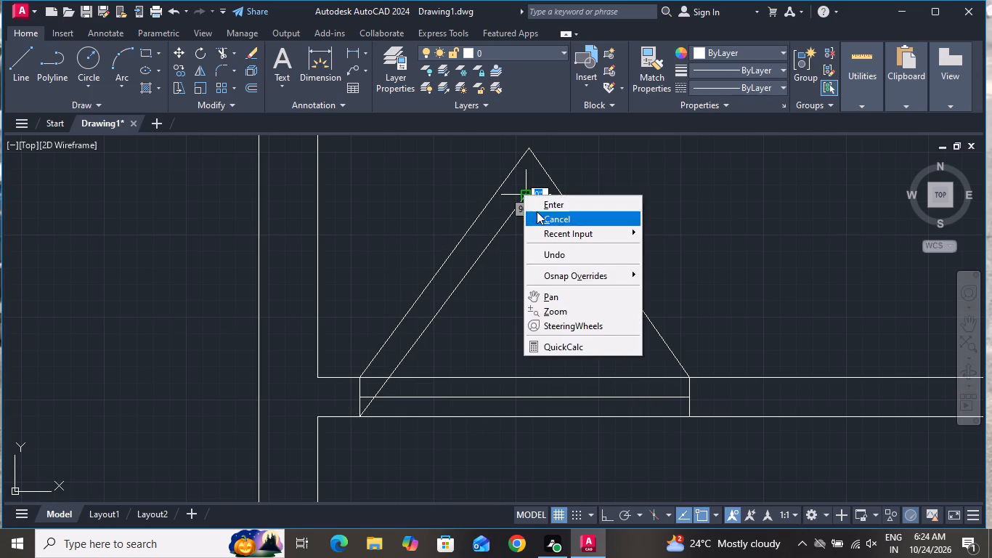
{"action": "left_click", "coordinate": [537, 211]}
Draw a slanted line from the opening's lower east corner to the upper end of the inner slanted line.
{"action": "left_click", "coordinate": [9, 71]}
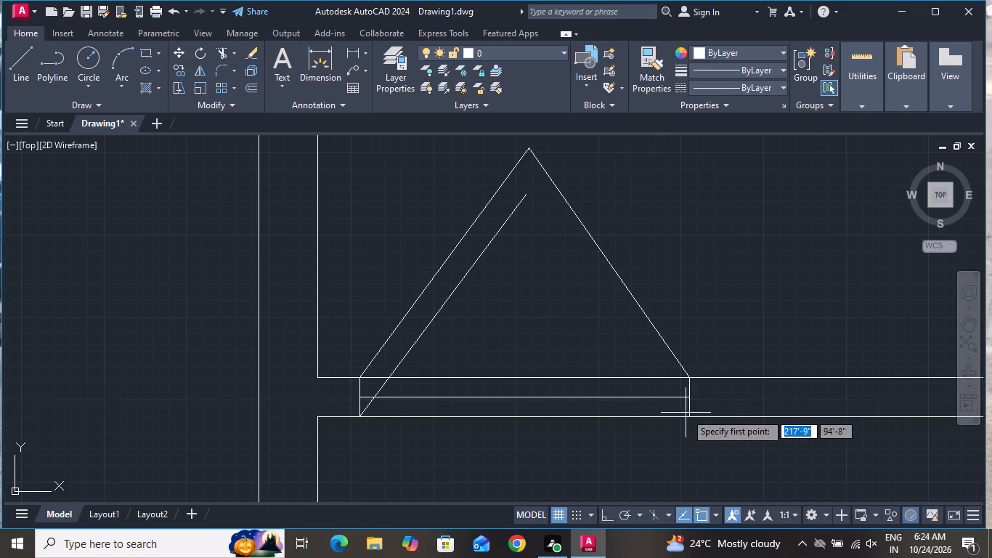
{"action": "left_click", "coordinate": [688, 416]}
{"action": "left_click", "coordinate": [527, 200]}
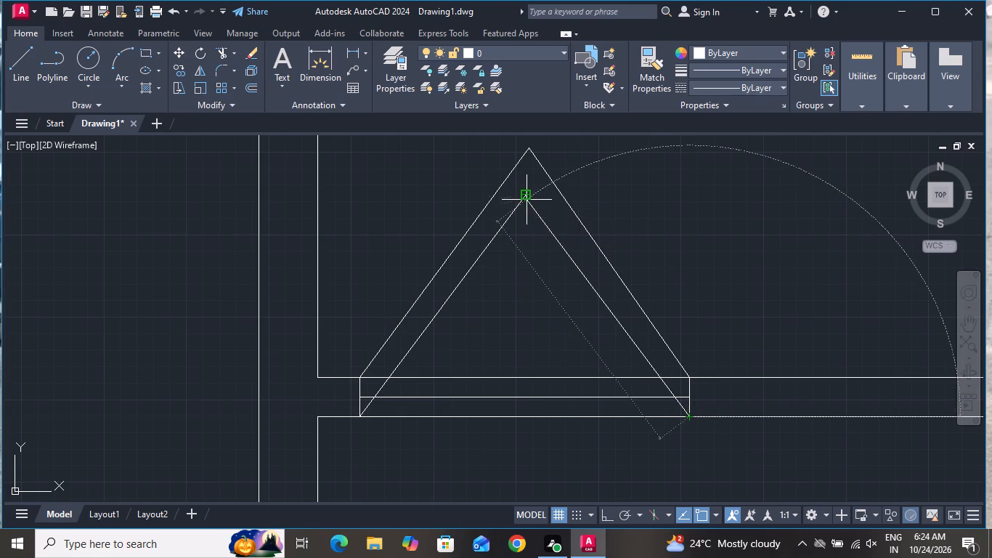
{"action": "right_click", "coordinate": [527, 200]}
{"action": "left_click", "coordinate": [542, 214]}
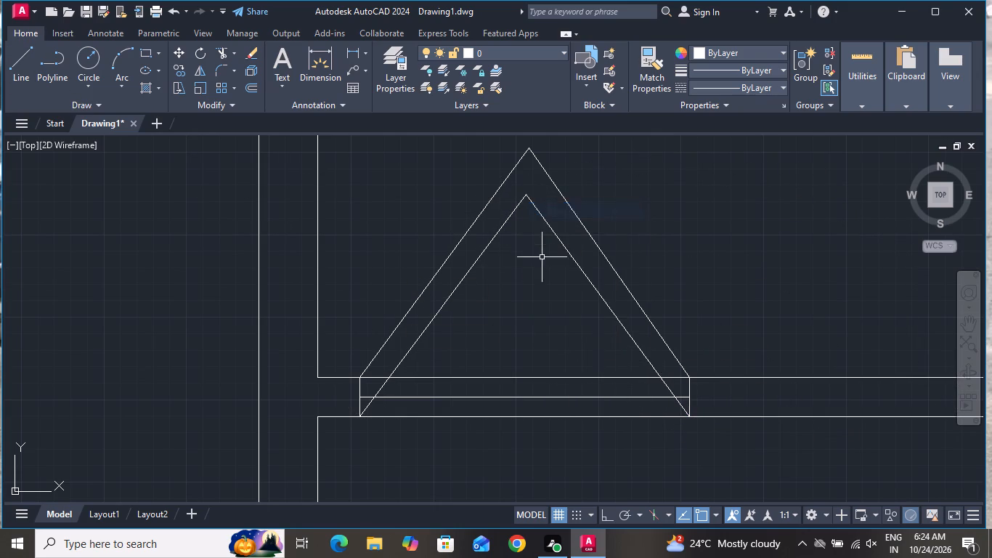
Look over the whole floor plan, including the door openings already drawn and the rooms still without doors.
{"action": "scroll", "coordinate": [542, 269], "scroll_direction": "down", "scroll_amount": 2}
{"action": "scroll", "coordinate": [561, 332], "scroll_direction": "down", "scroll_amount": 1}
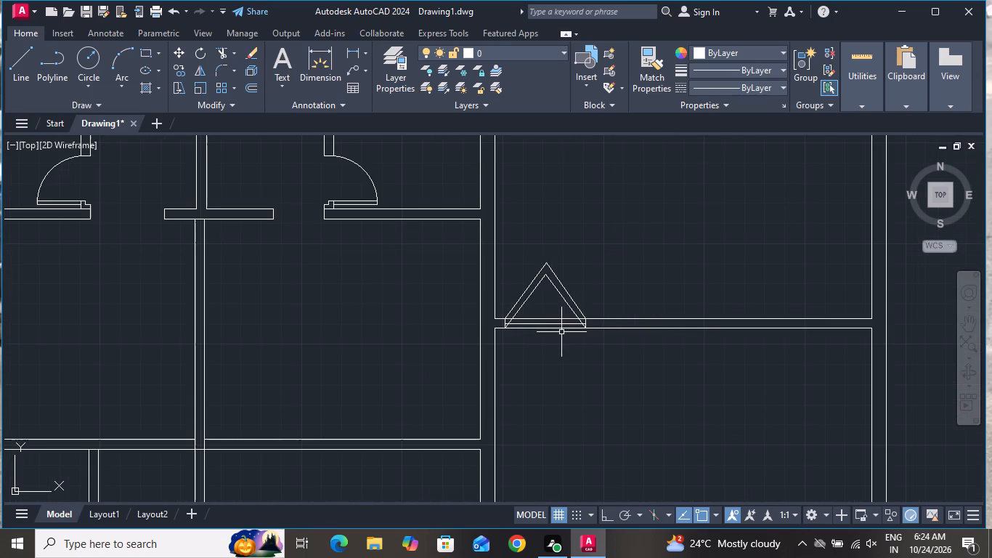
{"action": "scroll", "coordinate": [563, 332], "scroll_direction": "down", "scroll_amount": 1}
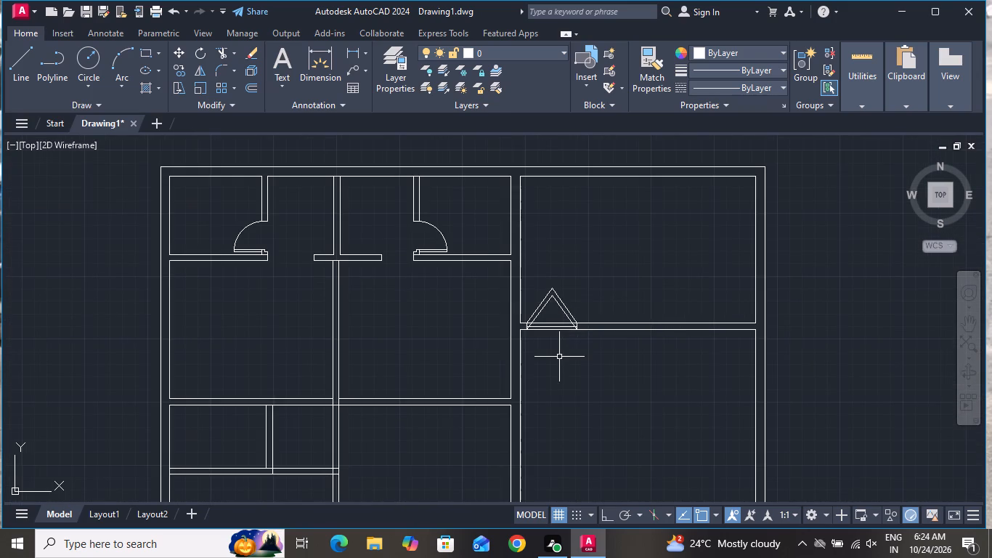
{"action": "scroll", "coordinate": [559, 358], "scroll_direction": "down", "scroll_amount": 2}
{"action": "scroll", "coordinate": [431, 304], "scroll_direction": "up", "scroll_amount": 4}
{"action": "scroll", "coordinate": [431, 304], "scroll_direction": "down", "scroll_amount": 2}
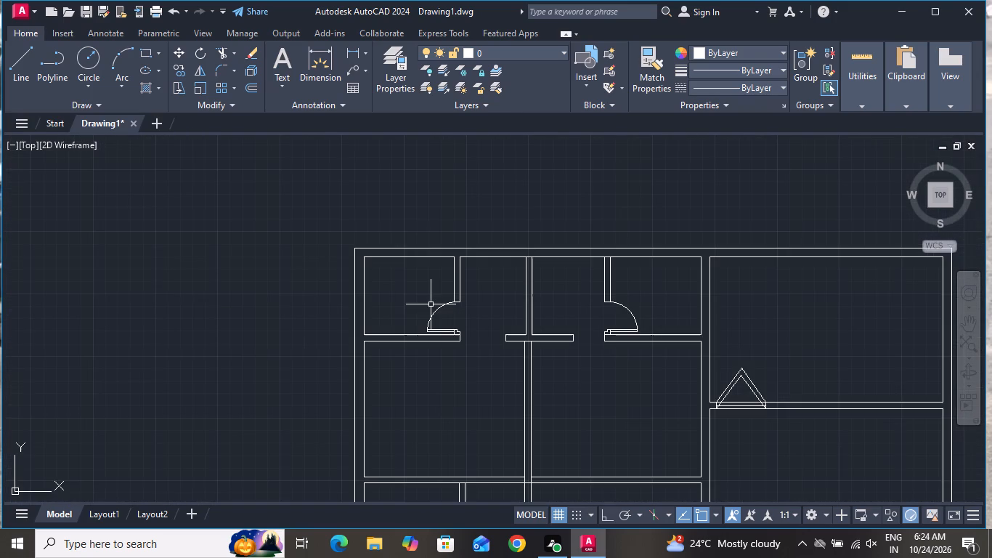
{"action": "scroll", "coordinate": [431, 304], "scroll_direction": "down", "scroll_amount": 2}
{"action": "scroll", "coordinate": [430, 399], "scroll_direction": "up", "scroll_amount": 1}
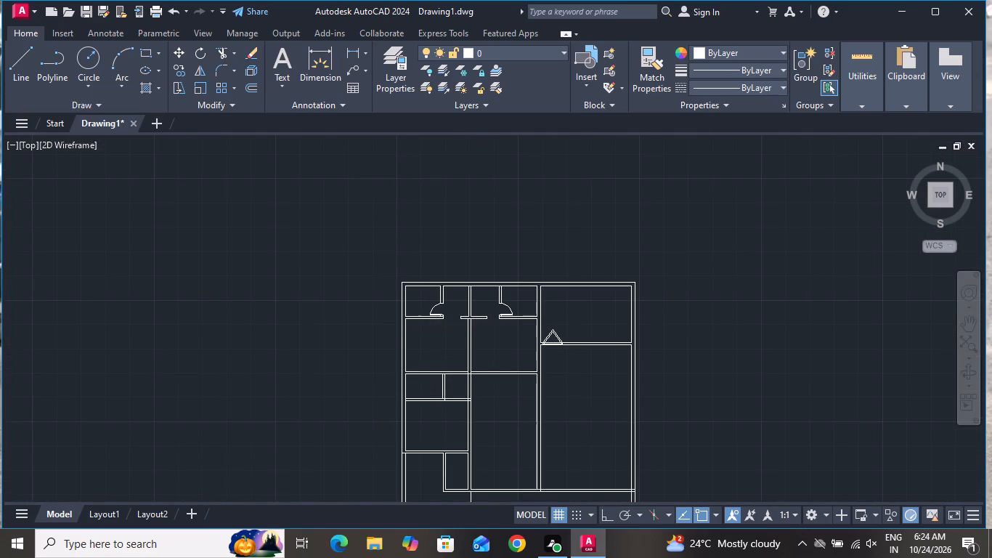
{"action": "scroll", "coordinate": [430, 399], "scroll_direction": "up", "scroll_amount": 1}
{"action": "scroll", "coordinate": [436, 411], "scroll_direction": "down", "scroll_amount": 1}
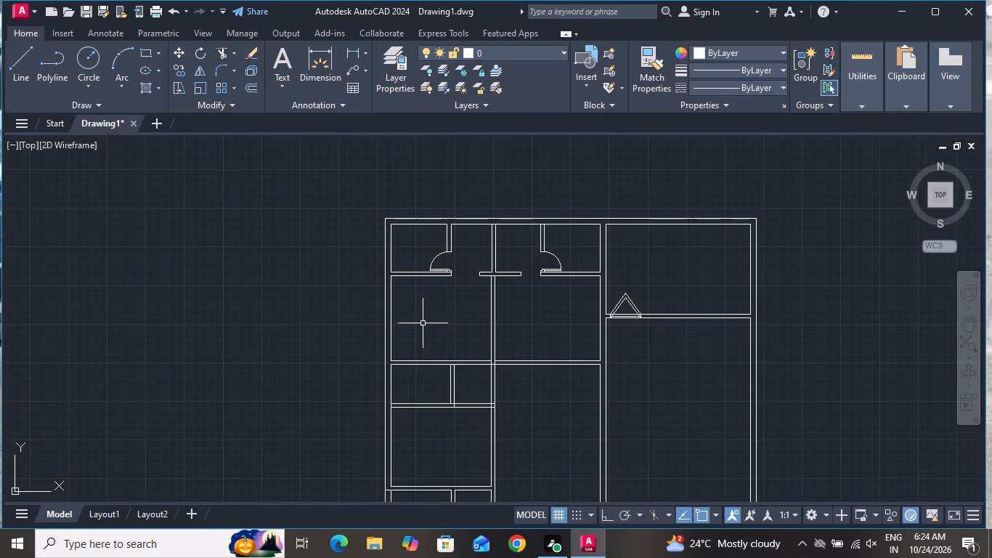
{"action": "scroll", "coordinate": [419, 312], "scroll_direction": "down", "scroll_amount": 1}
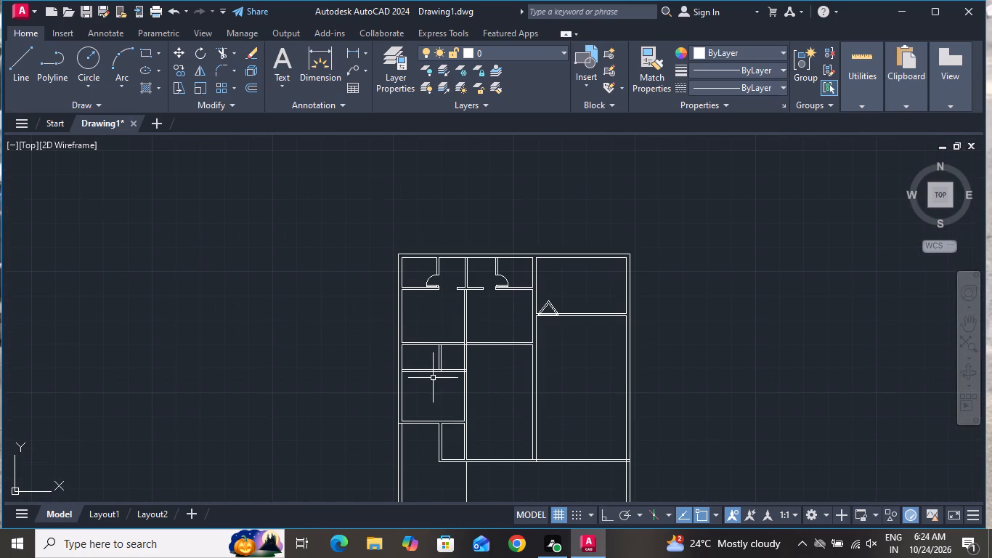
{"action": "scroll", "coordinate": [432, 380], "scroll_direction": "down", "scroll_amount": 1}
{"action": "scroll", "coordinate": [431, 409], "scroll_direction": "up", "scroll_amount": 4}
{"action": "scroll", "coordinate": [431, 409], "scroll_direction": "down", "scroll_amount": 1}
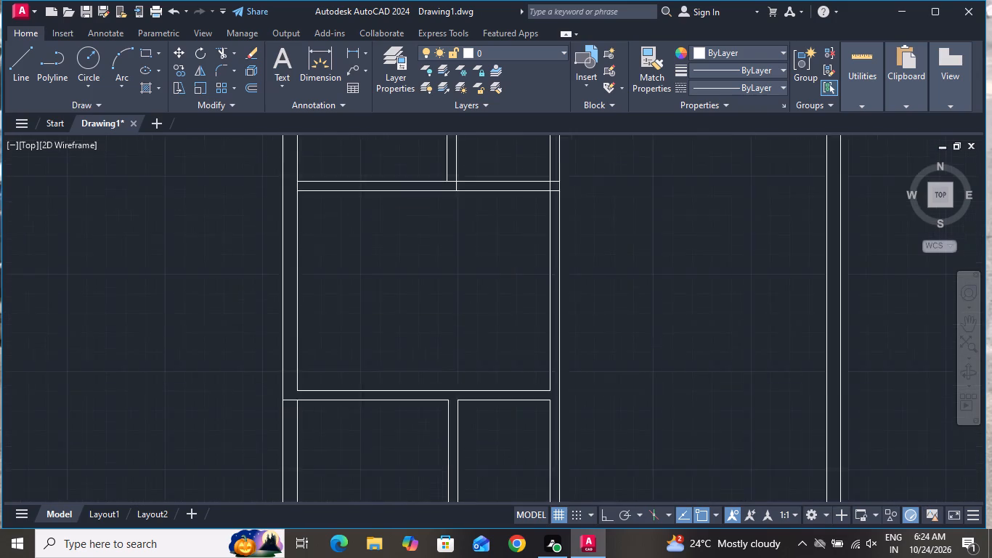
{"action": "scroll", "coordinate": [431, 409], "scroll_direction": "down", "scroll_amount": 3}
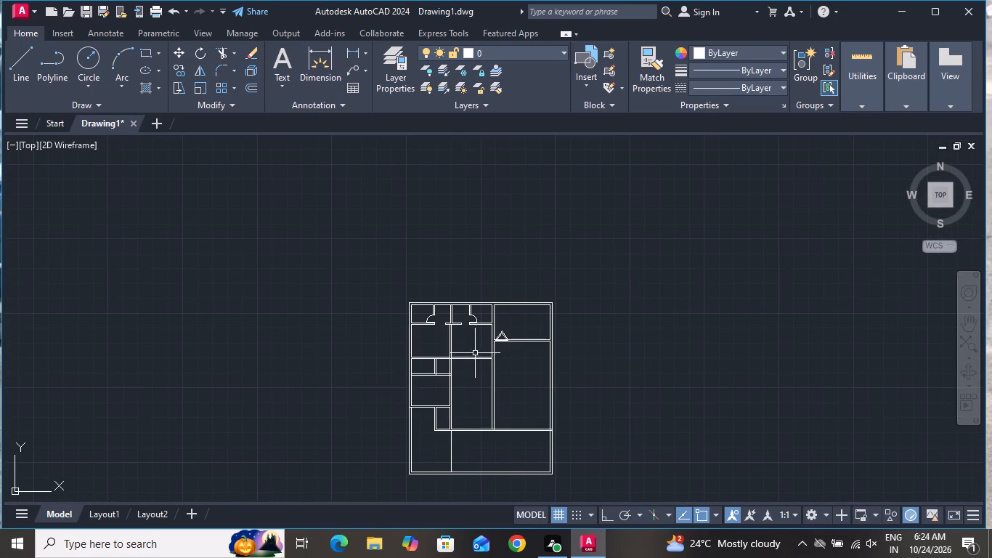
{"action": "scroll", "coordinate": [484, 314], "scroll_direction": "up", "scroll_amount": 4}
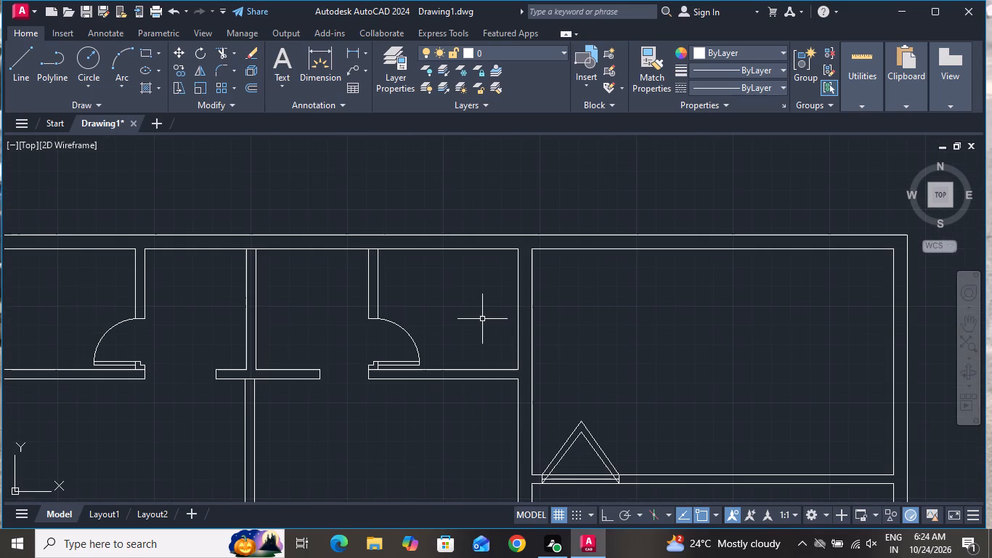
{"action": "scroll", "coordinate": [482, 320], "scroll_direction": "down", "scroll_amount": 1}
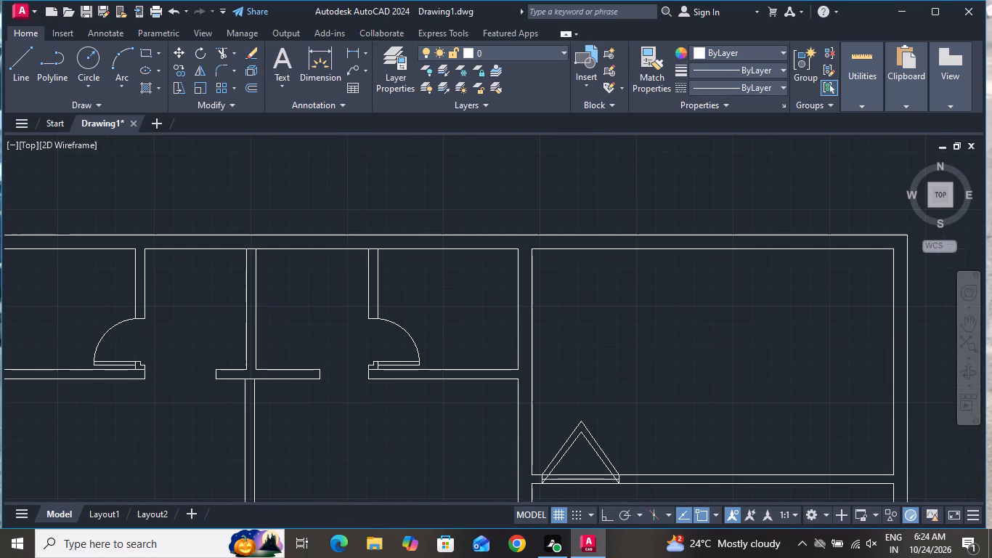
{"action": "scroll", "coordinate": [482, 320], "scroll_direction": "down", "scroll_amount": 2}
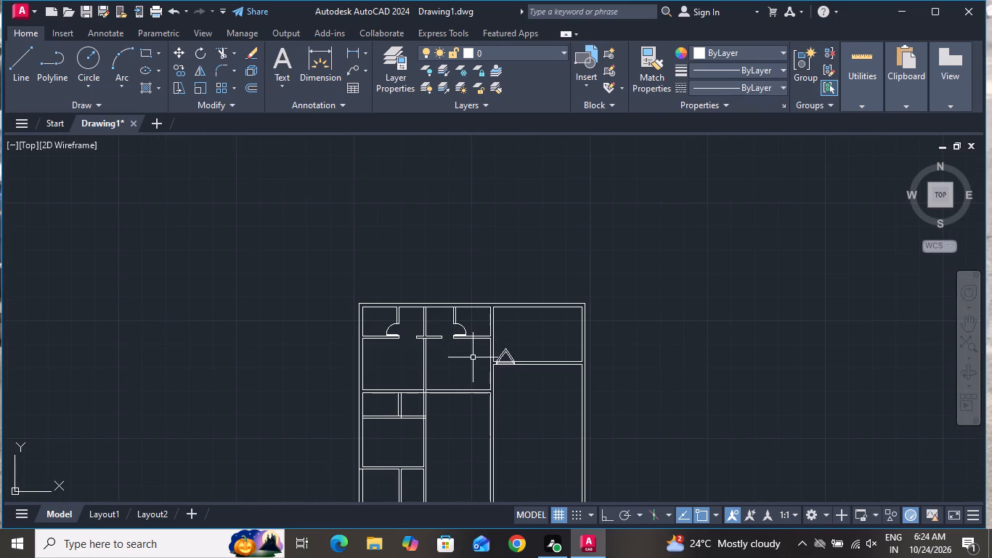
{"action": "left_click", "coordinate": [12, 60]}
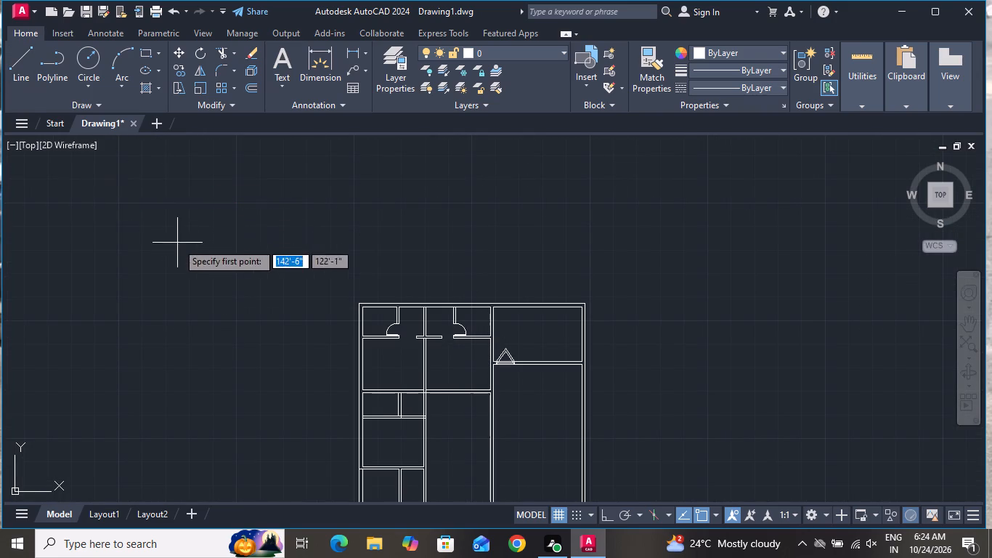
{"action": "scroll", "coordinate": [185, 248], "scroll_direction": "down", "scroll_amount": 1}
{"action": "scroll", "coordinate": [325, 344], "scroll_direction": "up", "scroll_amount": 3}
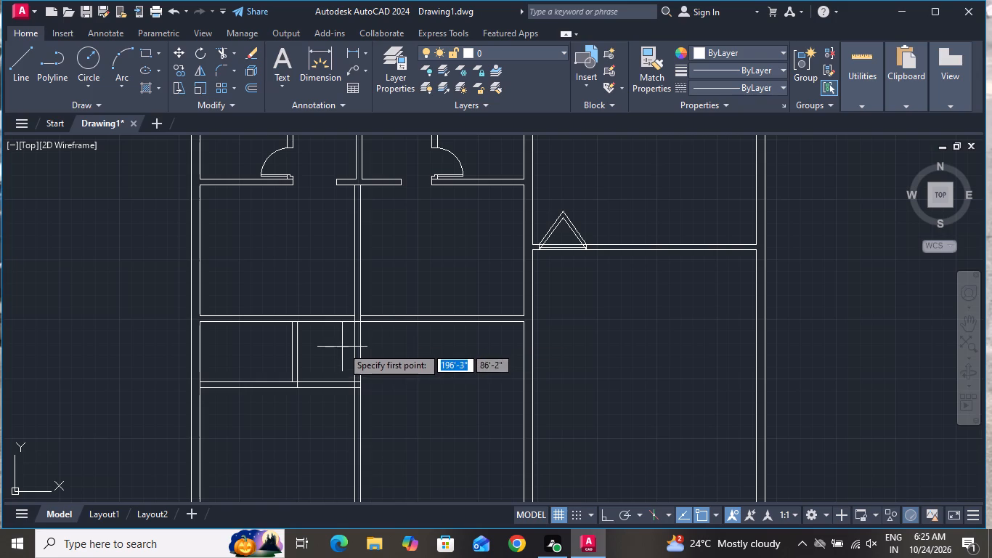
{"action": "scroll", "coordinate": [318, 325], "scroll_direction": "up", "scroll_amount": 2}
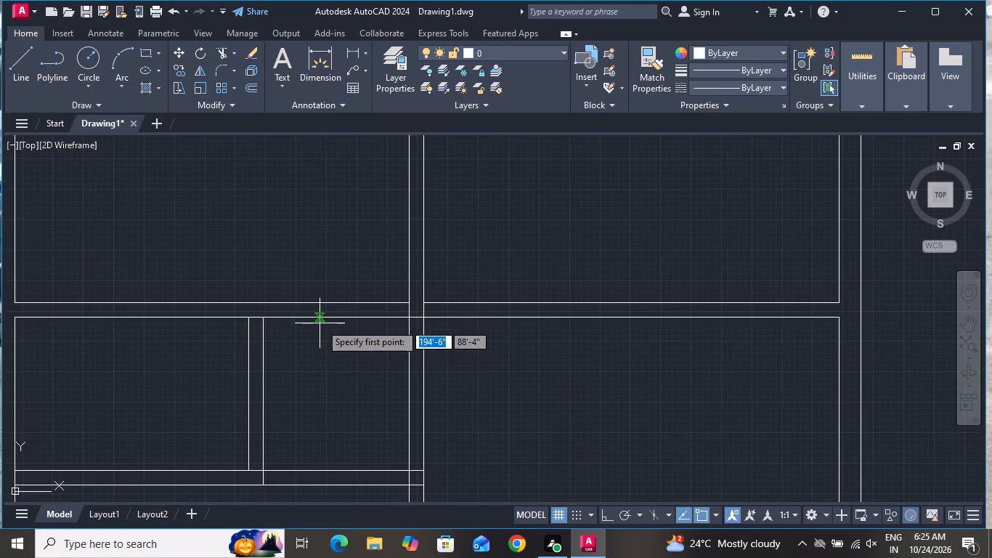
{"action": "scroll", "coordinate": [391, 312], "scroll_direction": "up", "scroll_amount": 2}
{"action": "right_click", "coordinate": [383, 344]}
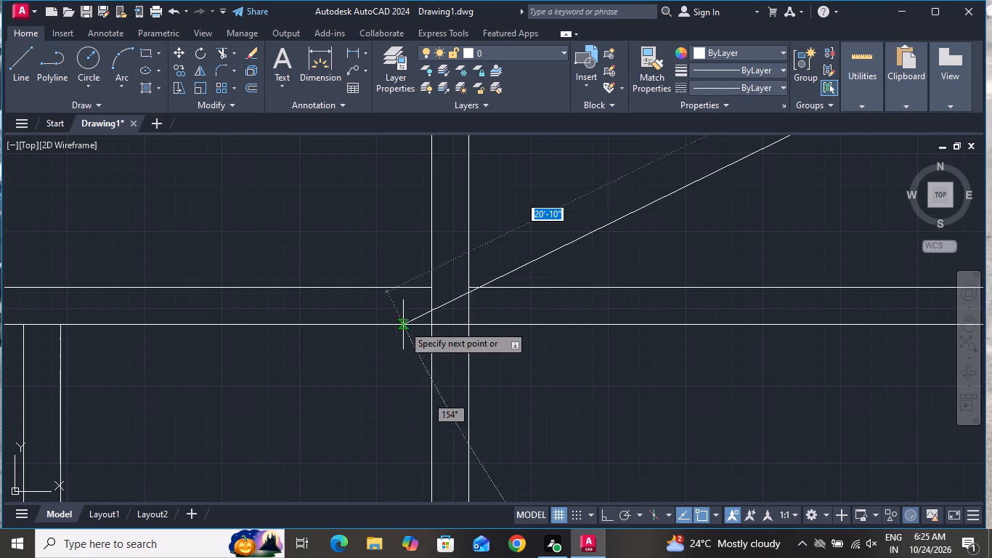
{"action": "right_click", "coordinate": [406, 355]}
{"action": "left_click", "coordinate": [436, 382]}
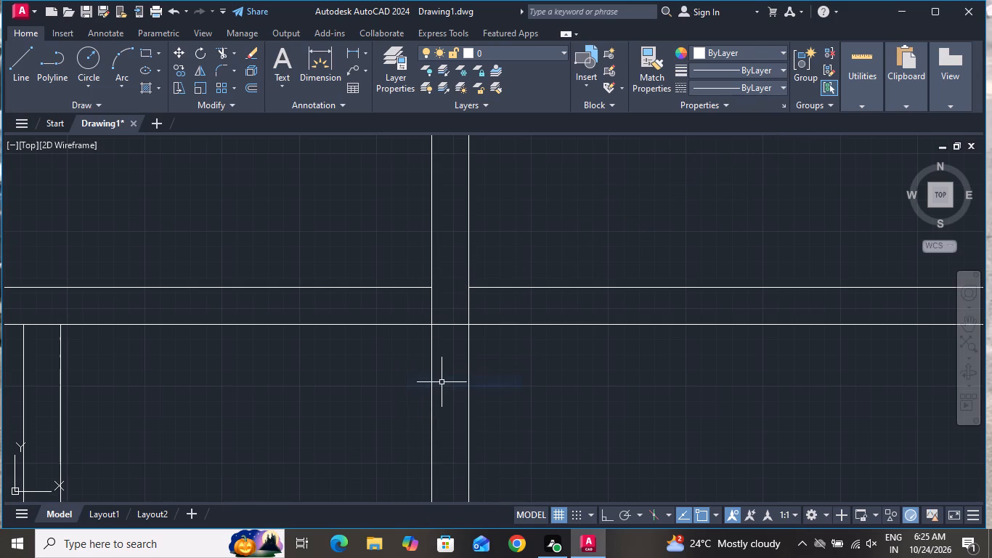
Offset the west face of the central vertical partition 3" to the west, below the middle-west room.
{"action": "type", "text": "o"}
{"action": "key", "text": "space"}
{"action": "key", "text": "3"}
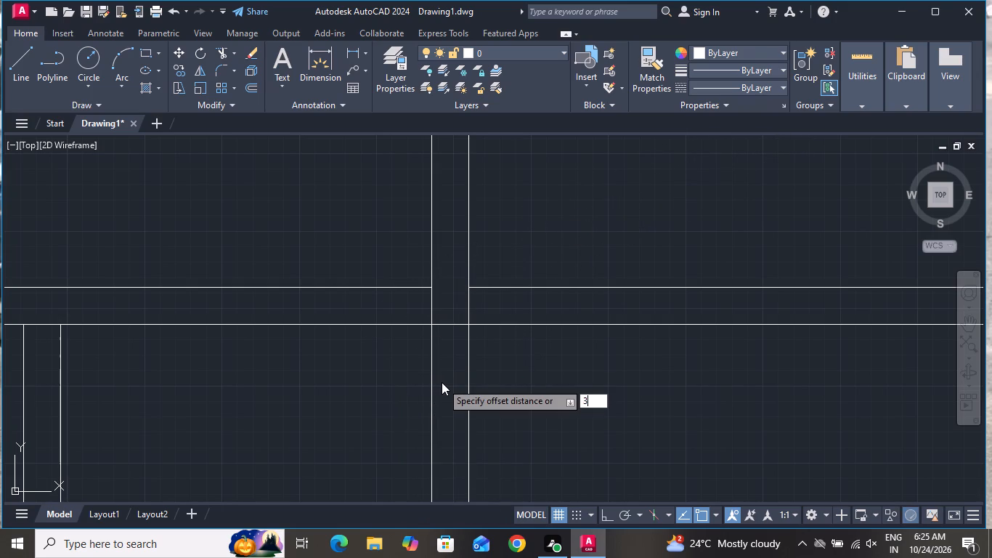
{"action": "key", "text": "shift+quotedbl"}
{"action": "key", "text": "Return"}
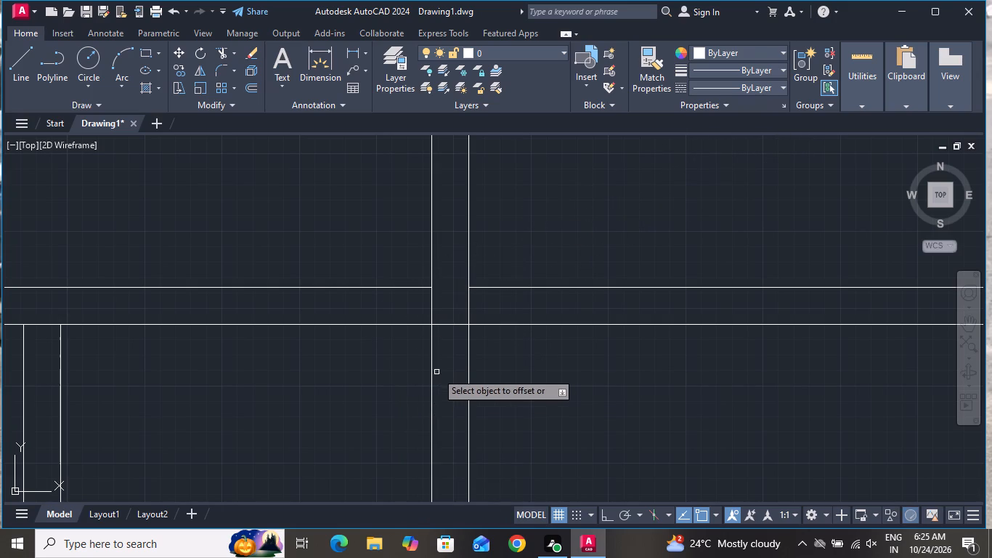
{"action": "left_click", "coordinate": [432, 304]}
{"action": "left_click", "coordinate": [399, 312]}
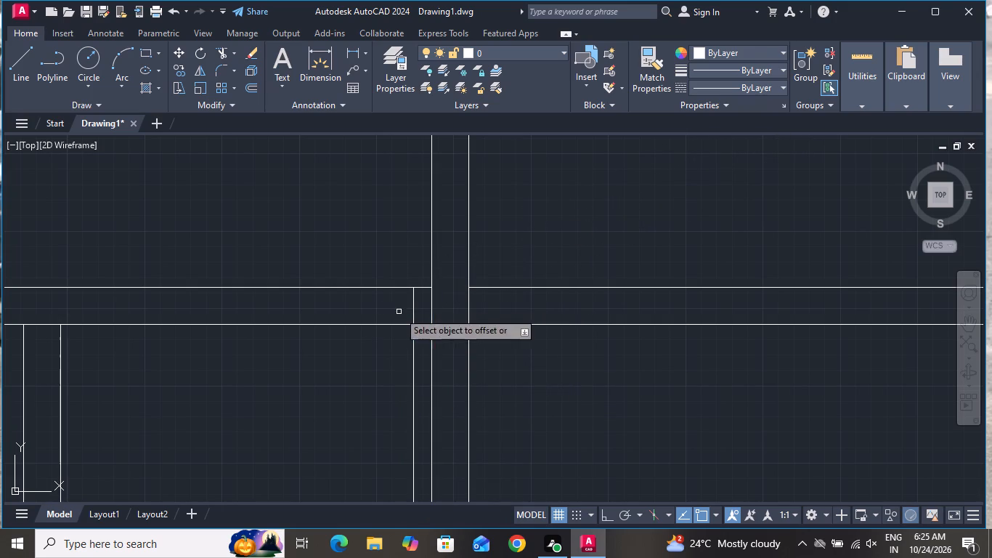
{"action": "right_click", "coordinate": [369, 321]}
{"action": "left_click", "coordinate": [395, 341]}
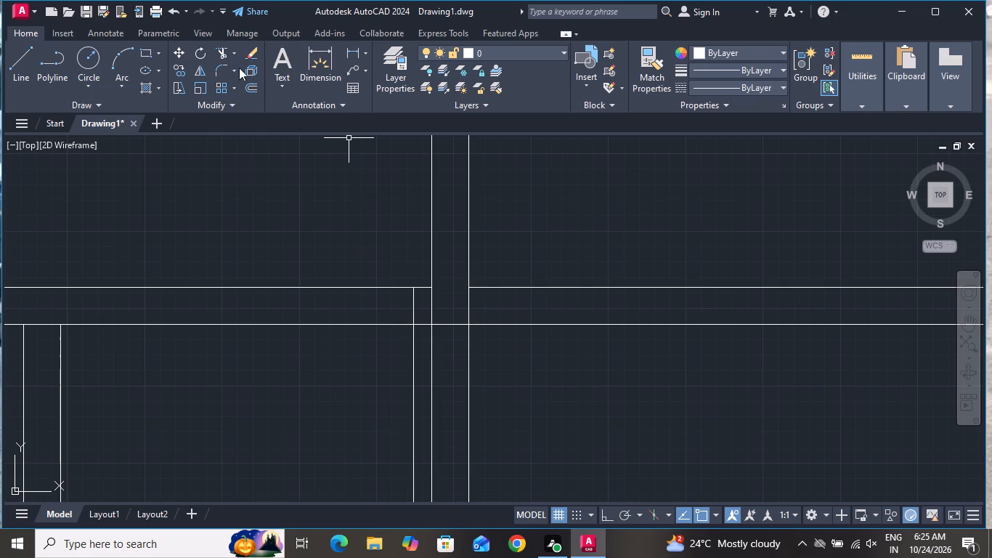
Trim the new offset line below the horizontal partition so only the jamb within the wall thickness remains.
{"action": "left_click", "coordinate": [225, 53]}
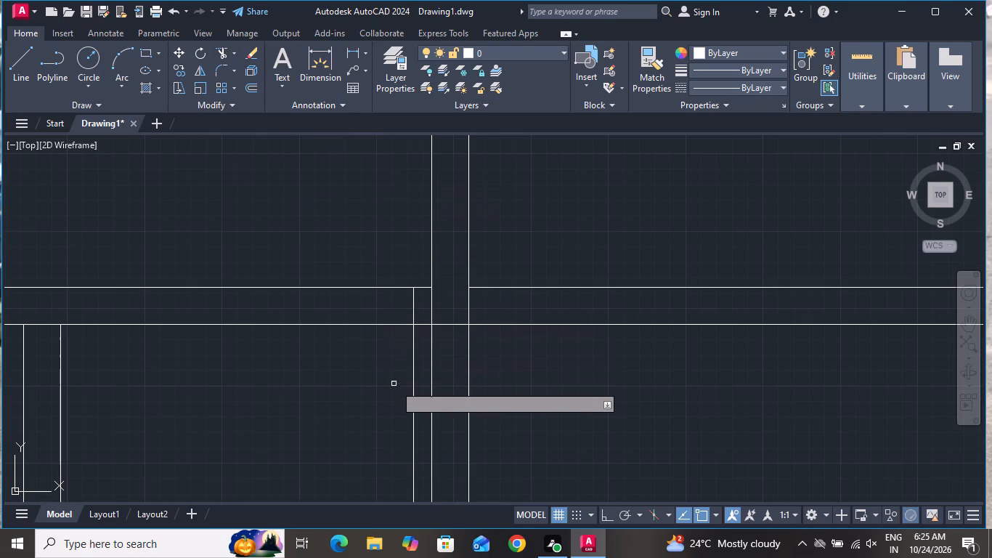
{"action": "scroll", "coordinate": [397, 390], "scroll_direction": "up", "scroll_amount": 1}
{"action": "left_click", "coordinate": [444, 344]}
{"action": "left_click", "coordinate": [420, 352]}
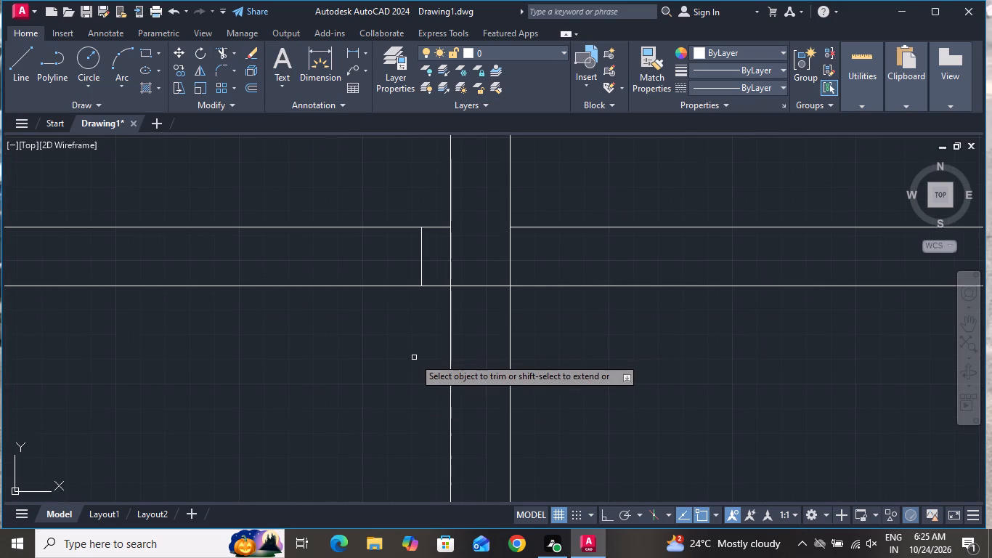
{"action": "right_click", "coordinate": [389, 349]}
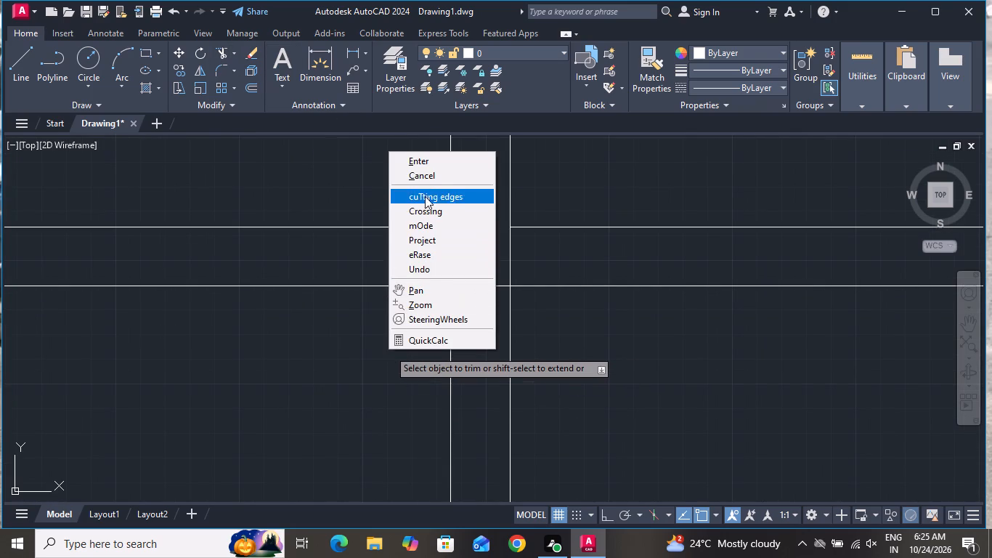
{"action": "left_click", "coordinate": [423, 179]}
Offset the short jamb line 3' to the west to mark the other side of the door opening.
{"action": "scroll", "coordinate": [493, 366], "scroll_direction": "down", "scroll_amount": 1}
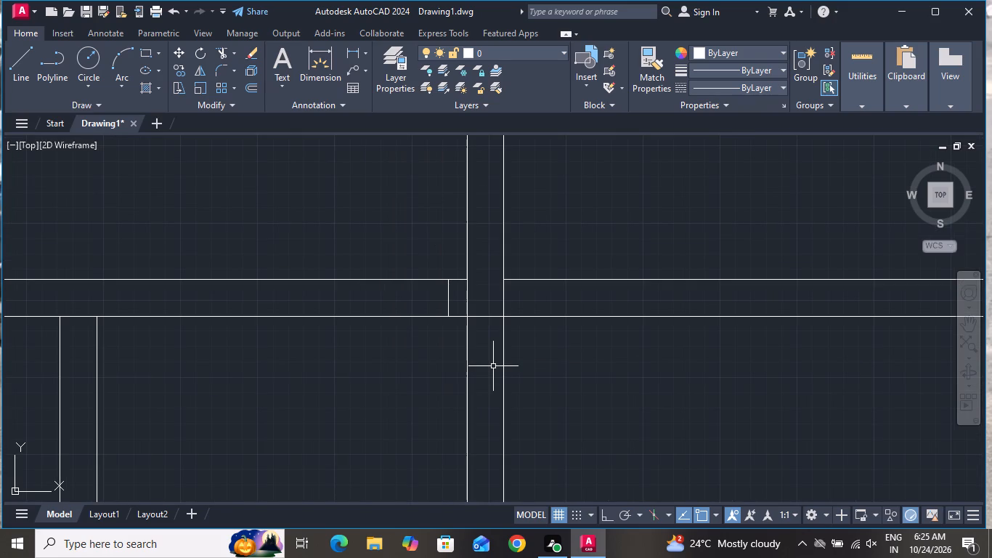
{"action": "type", "text": "o 3"}
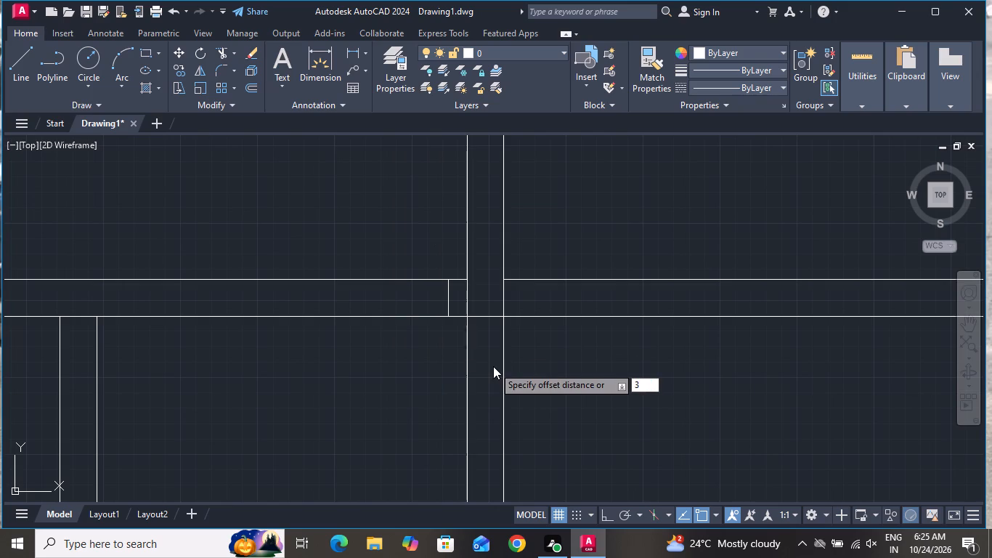
{"action": "key", "text": "apostrophe"}
{"action": "key", "text": "Return"}
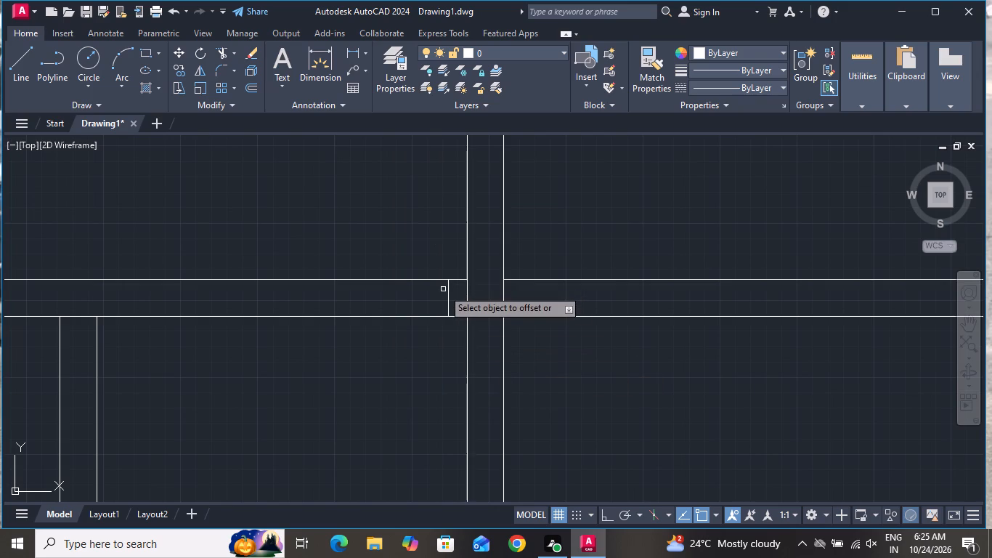
{"action": "left_click", "coordinate": [447, 286]}
{"action": "left_click", "coordinate": [389, 310]}
{"action": "right_click", "coordinate": [285, 384]}
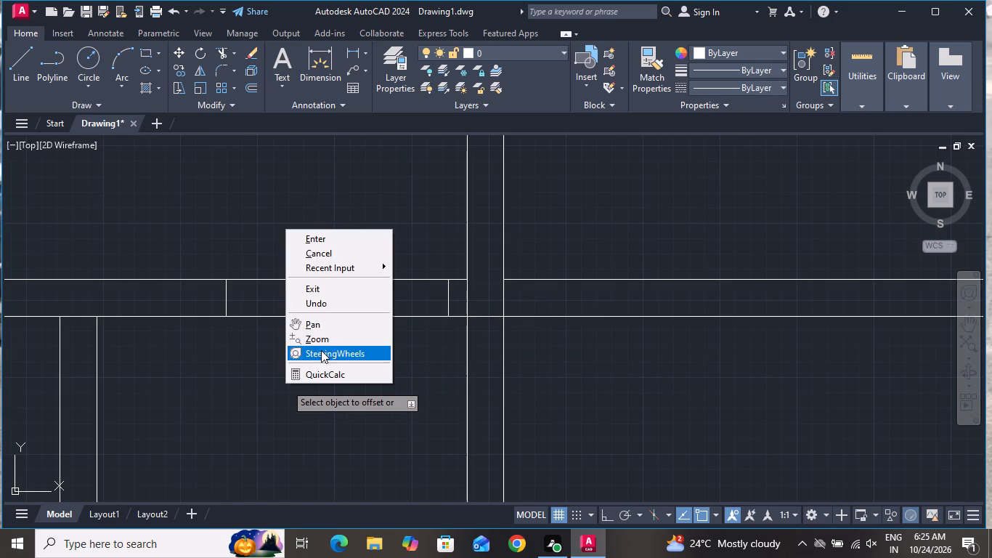
{"action": "left_click", "coordinate": [320, 241]}
Draw a 3' vertical door leaf line northward from the midpoint of the east jamb.
{"action": "left_click", "coordinate": [23, 54]}
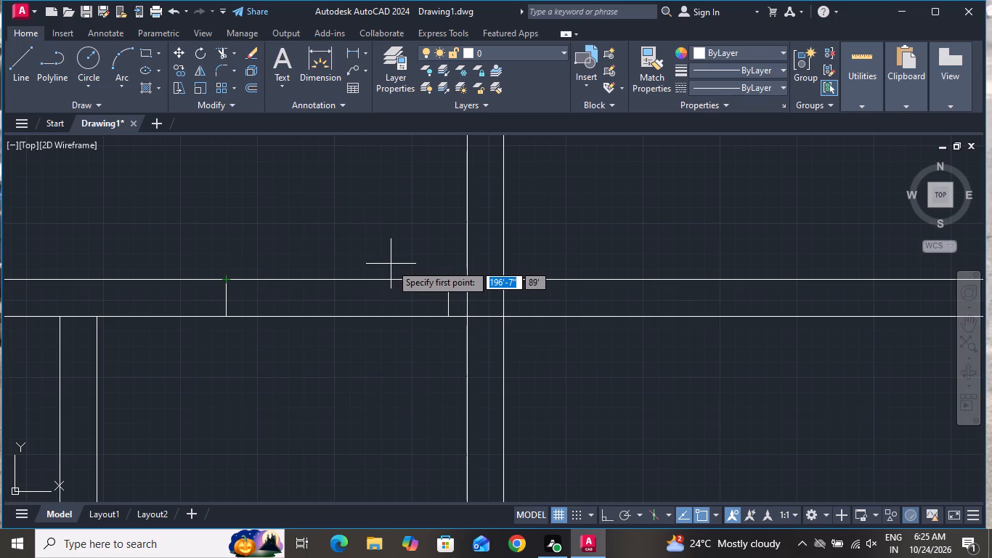
{"action": "left_click", "coordinate": [444, 296]}
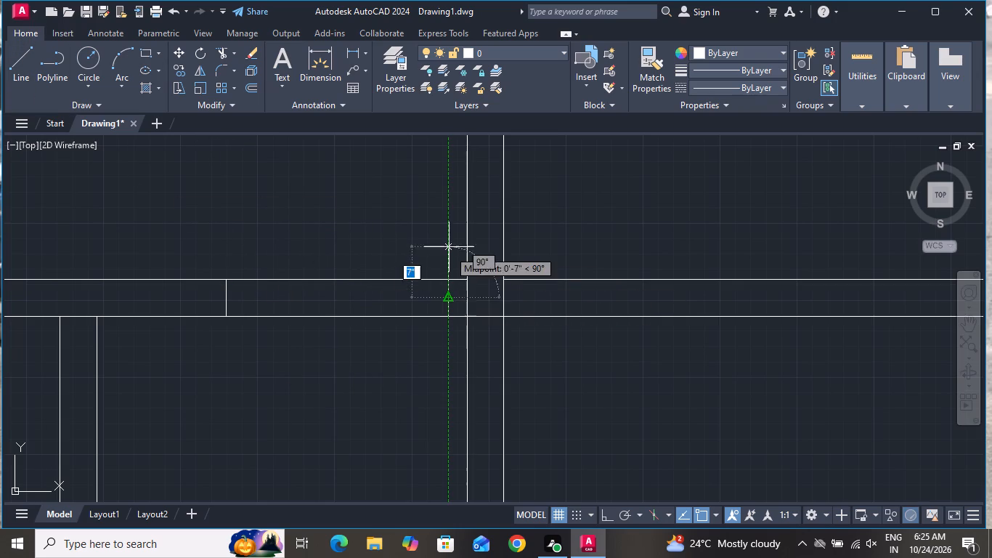
{"action": "key", "text": "3"}
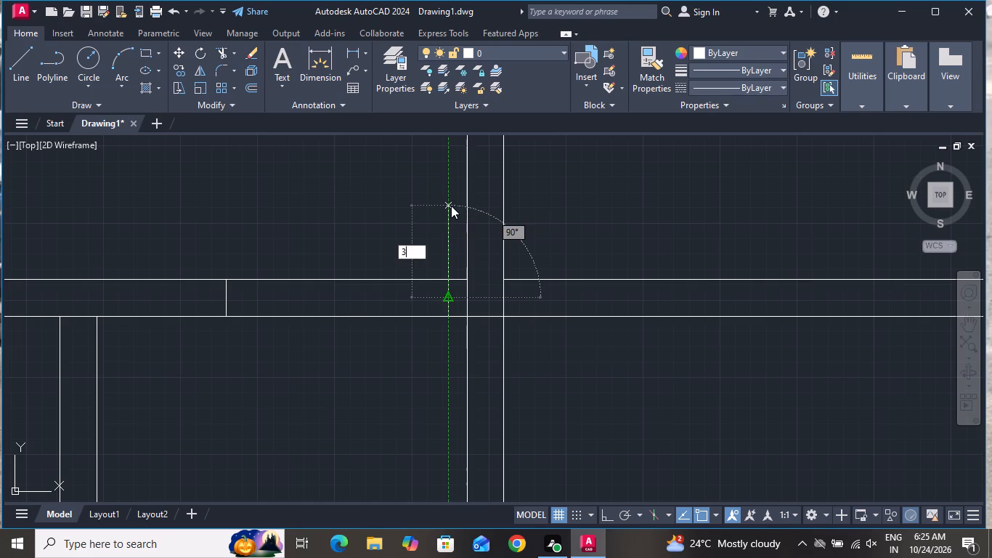
{"action": "key", "text": "apostrophe"}
{"action": "key", "text": "Return"}
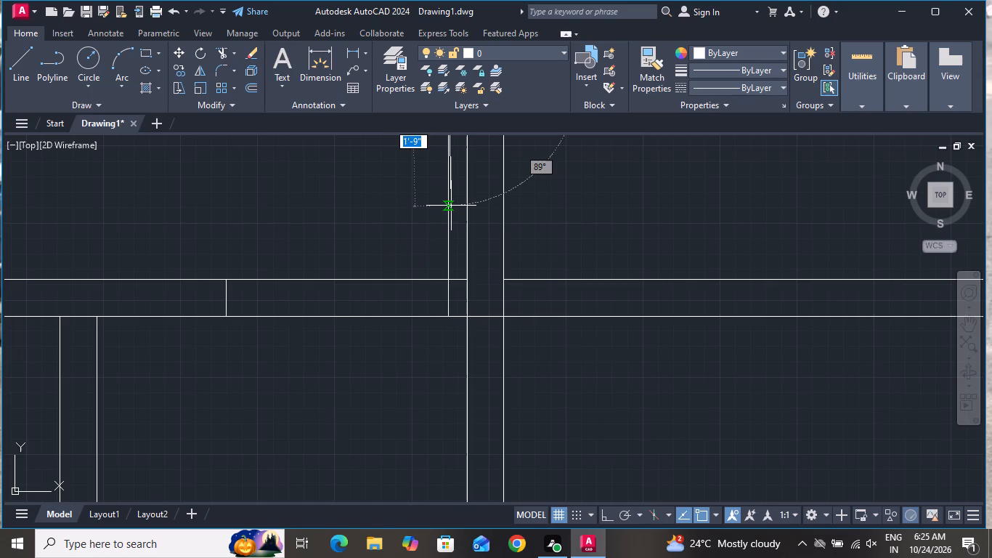
{"action": "scroll", "coordinate": [457, 211], "scroll_direction": "down", "scroll_amount": 2}
{"action": "scroll", "coordinate": [383, 185], "scroll_direction": "down", "scroll_amount": 1}
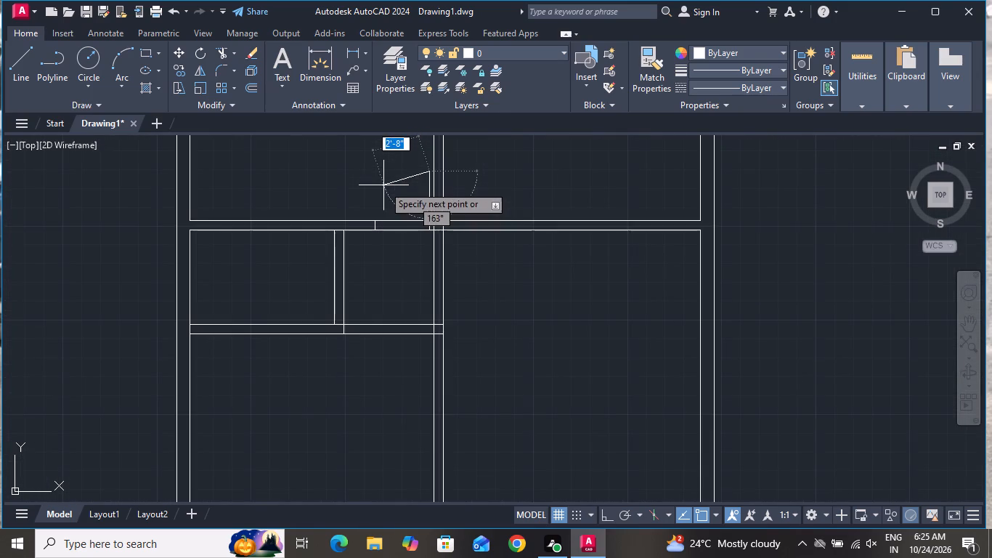
{"action": "right_click", "coordinate": [382, 186]}
{"action": "left_click", "coordinate": [401, 198]}
Offset the vertical door leaf line 2" to the west to give the leaf its thickness.
{"action": "scroll", "coordinate": [412, 144], "scroll_direction": "up", "scroll_amount": 4}
{"action": "scroll", "coordinate": [493, 220], "scroll_direction": "down", "scroll_amount": 2}
{"action": "type", "text": "o"}
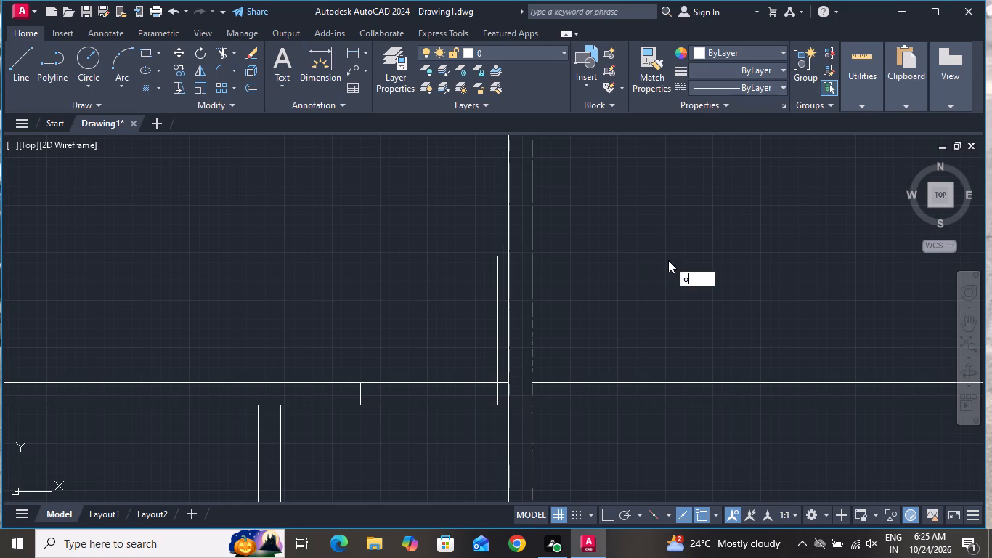
{"action": "key", "text": "space"}
{"action": "key", "text": "2"}
{"action": "key", "text": "shift+quotedbl"}
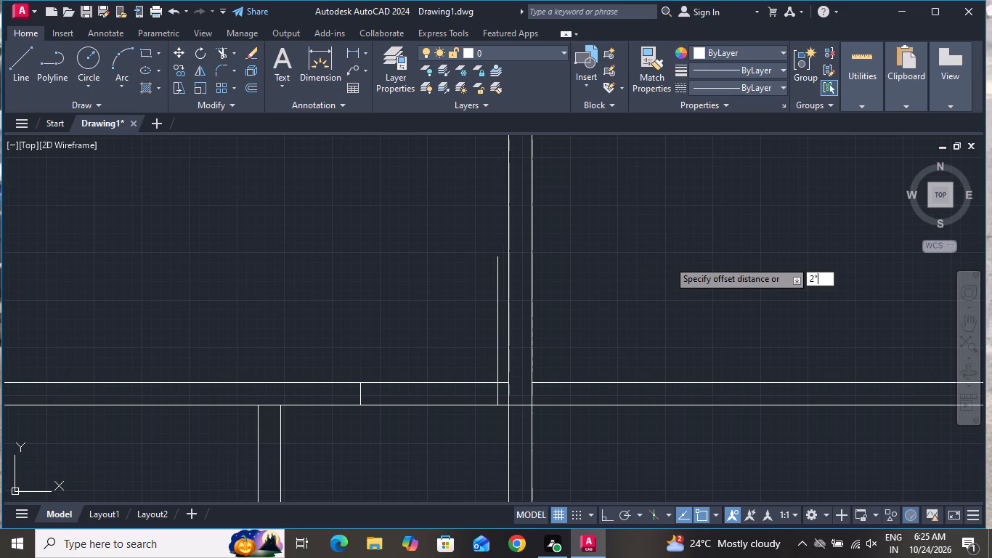
{"action": "key", "text": "Return"}
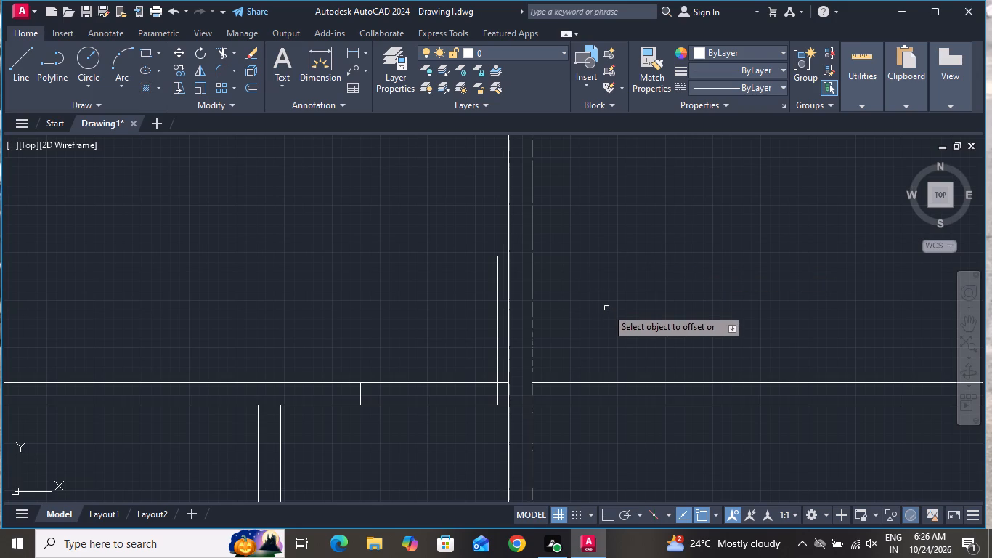
{"action": "scroll", "coordinate": [494, 320], "scroll_direction": "up", "scroll_amount": 1}
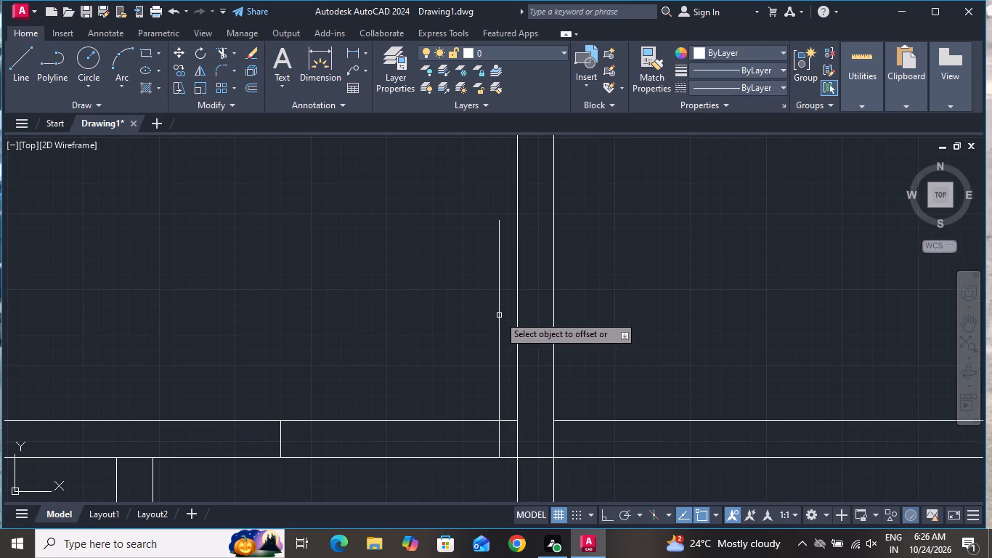
{"action": "left_click", "coordinate": [499, 315]}
{"action": "left_click", "coordinate": [410, 317]}
{"action": "right_click", "coordinate": [406, 319]}
{"action": "left_click", "coordinate": [457, 339]}
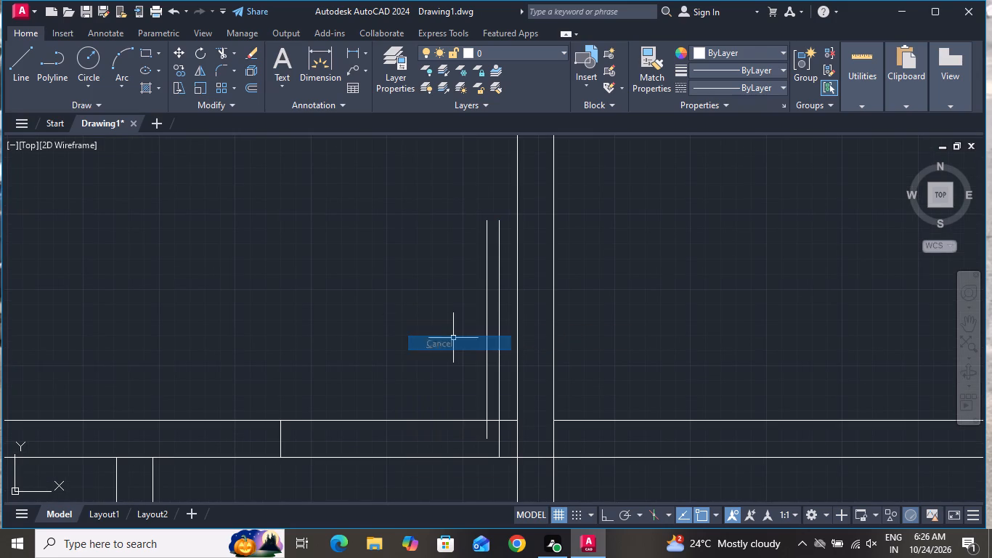
Draw the door swing arc from the midpoint of the west jamb through the tops of the two leaf lines.
{"action": "key", "text": "a"}
{"action": "key", "text": "space"}
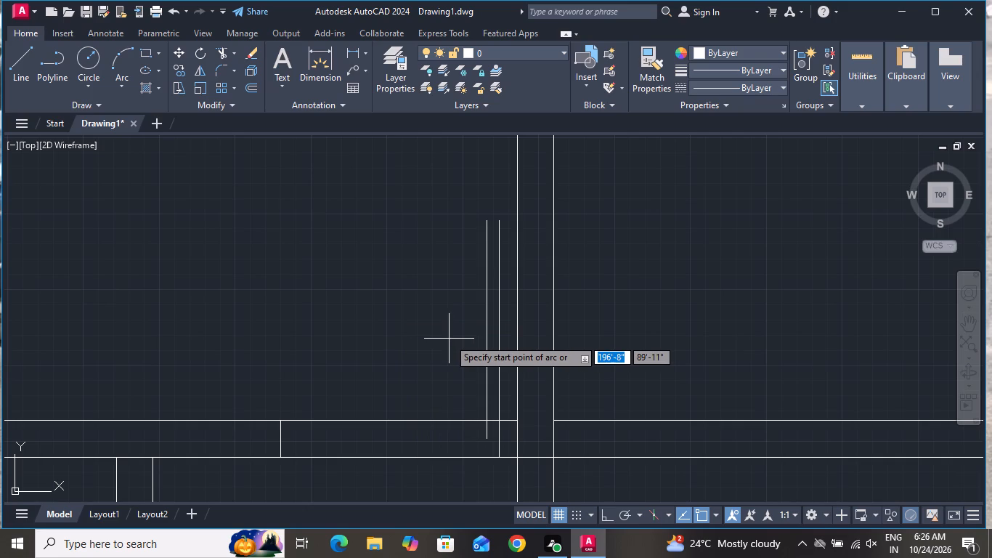
{"action": "scroll", "coordinate": [447, 373], "scroll_direction": "down", "scroll_amount": 1}
{"action": "scroll", "coordinate": [353, 435], "scroll_direction": "up", "scroll_amount": 2}
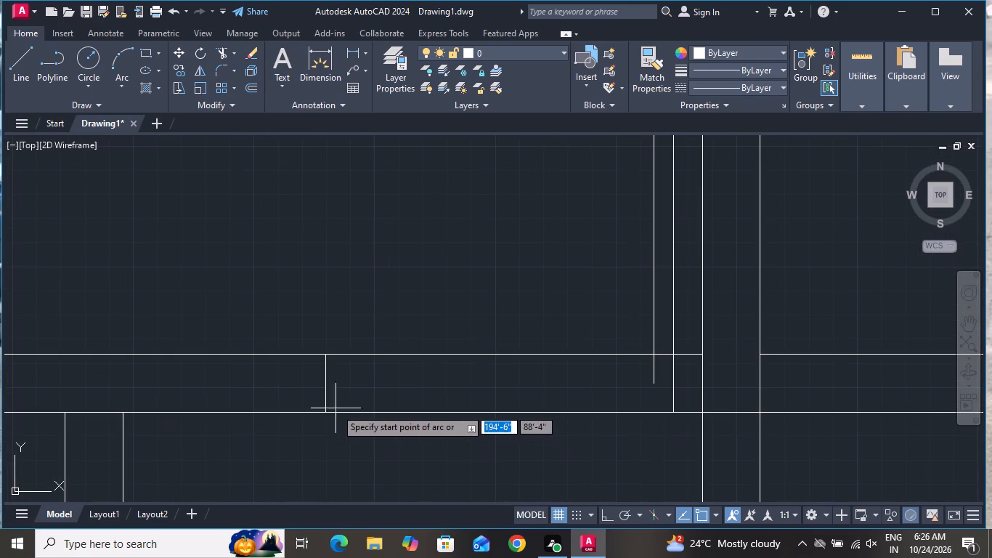
{"action": "left_click", "coordinate": [323, 384]}
{"action": "scroll", "coordinate": [389, 358], "scroll_direction": "down", "scroll_amount": 1}
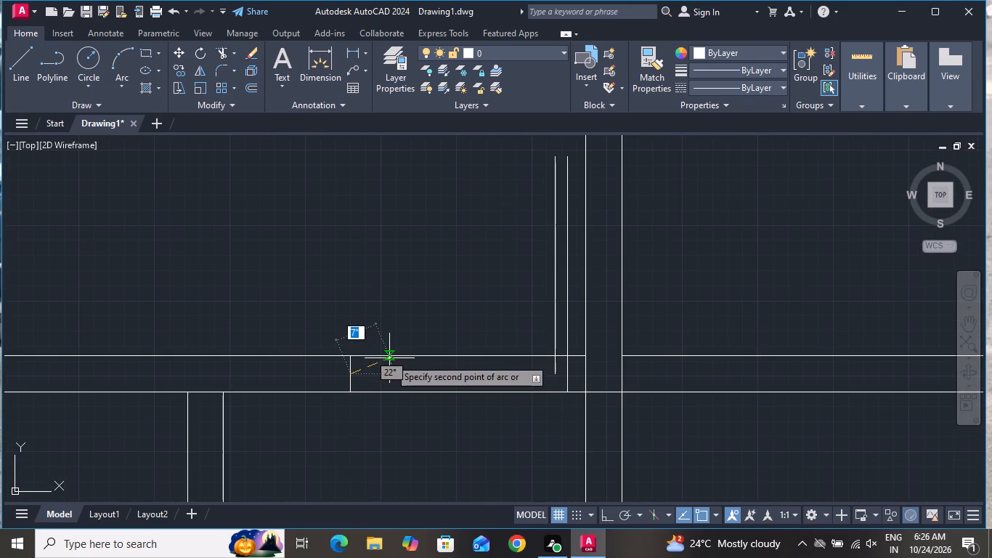
{"action": "left_click", "coordinate": [555, 160]}
{"action": "left_click", "coordinate": [564, 155]}
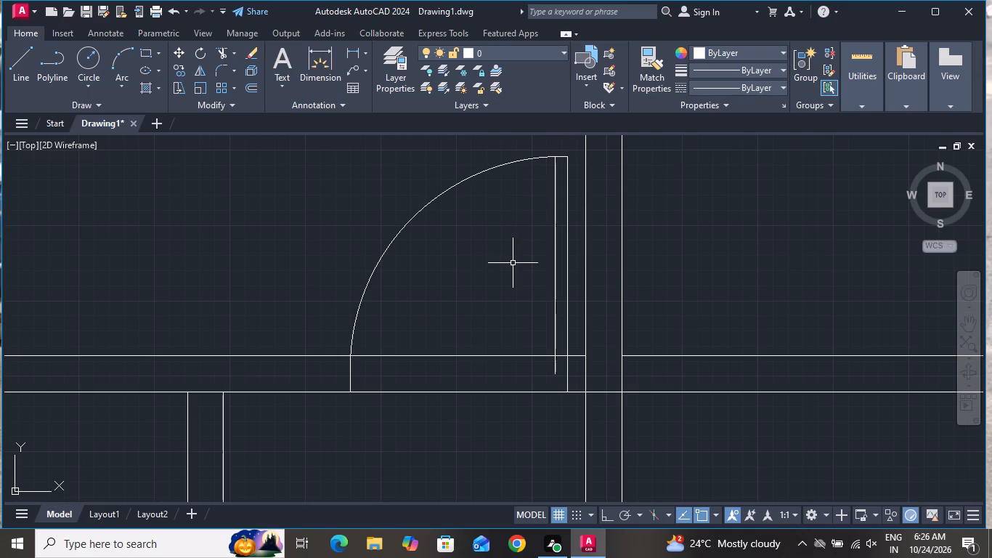
Draw a 2" horizontal line closing the bottom of the door leaf between its two vertical lines.
{"action": "left_click", "coordinate": [21, 58]}
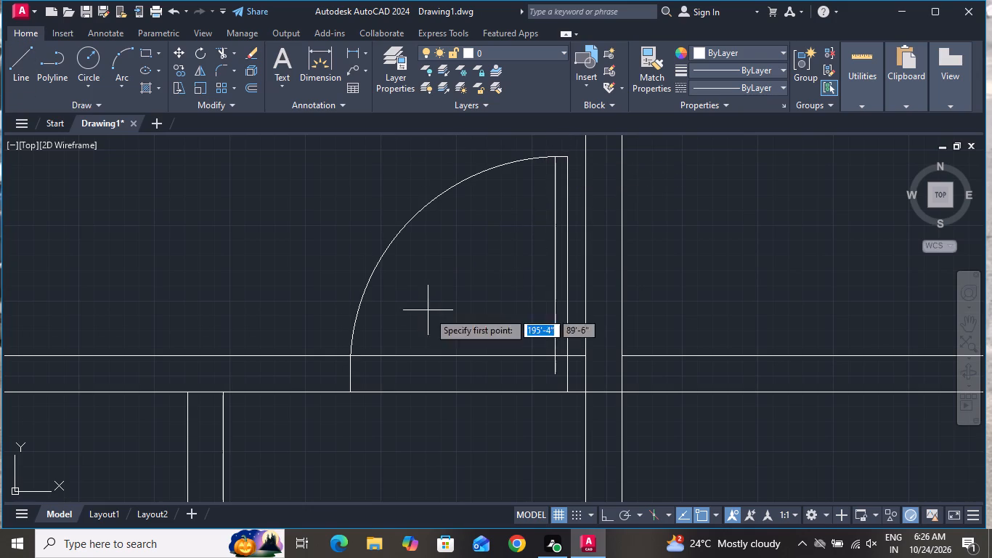
{"action": "scroll", "coordinate": [550, 367], "scroll_direction": "up", "scroll_amount": 2}
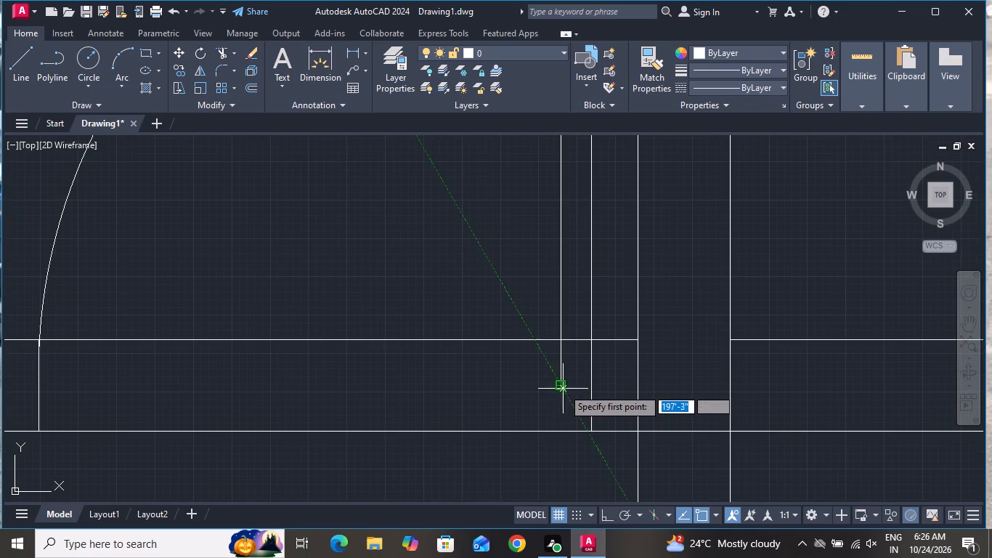
{"action": "left_click", "coordinate": [563, 388]}
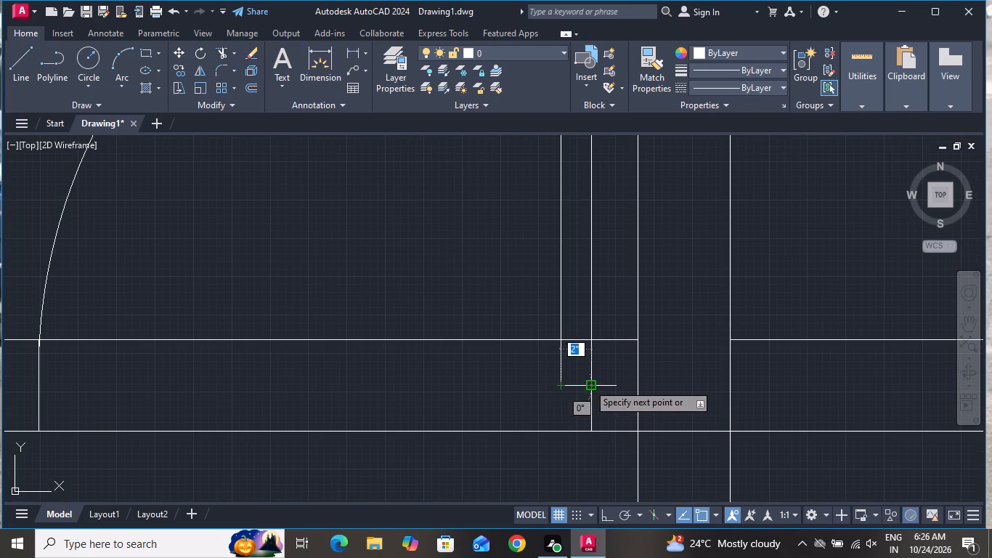
{"action": "left_click", "coordinate": [590, 384]}
{"action": "right_click", "coordinate": [590, 384]}
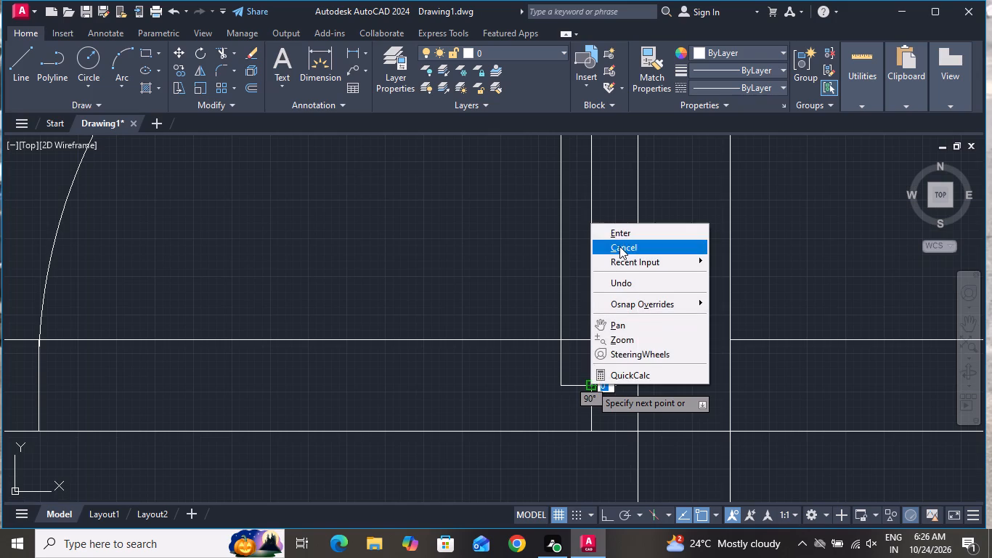
{"action": "left_click", "coordinate": [619, 245]}
Trim both wall lines across the door opening and the east leaf line's segment just above the leaf's bottom edge.
{"action": "left_click", "coordinate": [227, 52]}
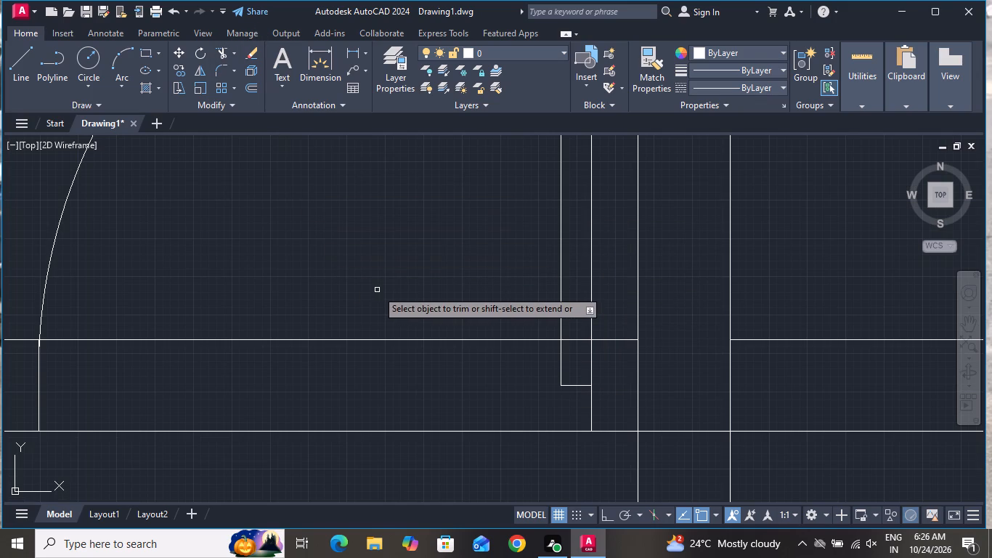
{"action": "scroll", "coordinate": [381, 286], "scroll_direction": "down", "scroll_amount": 1}
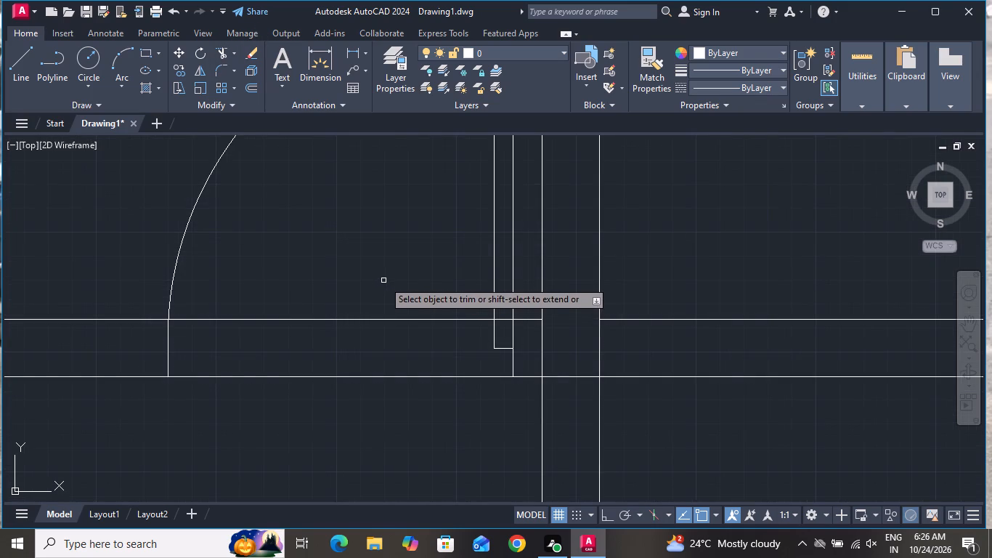
{"action": "left_click", "coordinate": [390, 292]}
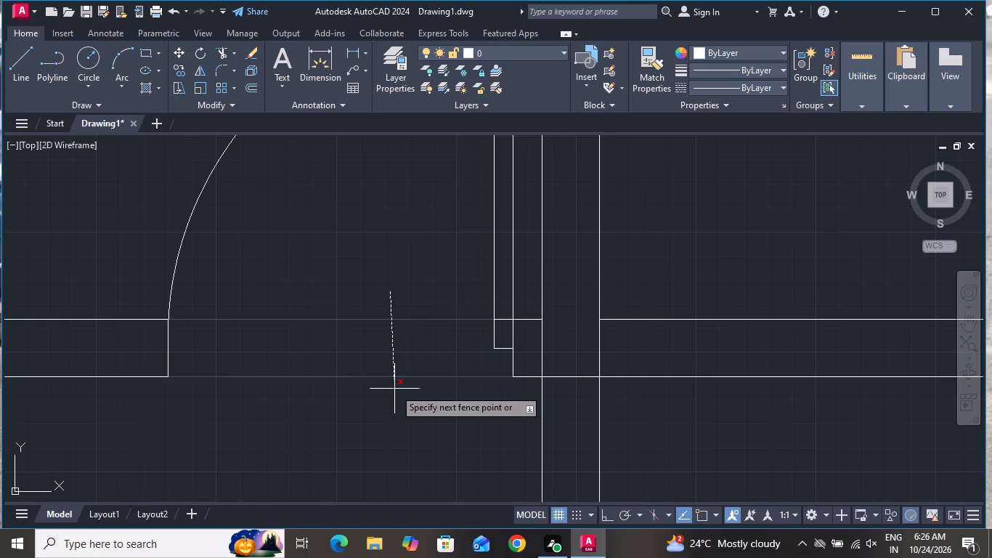
{"action": "left_click", "coordinate": [394, 392]}
{"action": "left_click", "coordinate": [527, 335]}
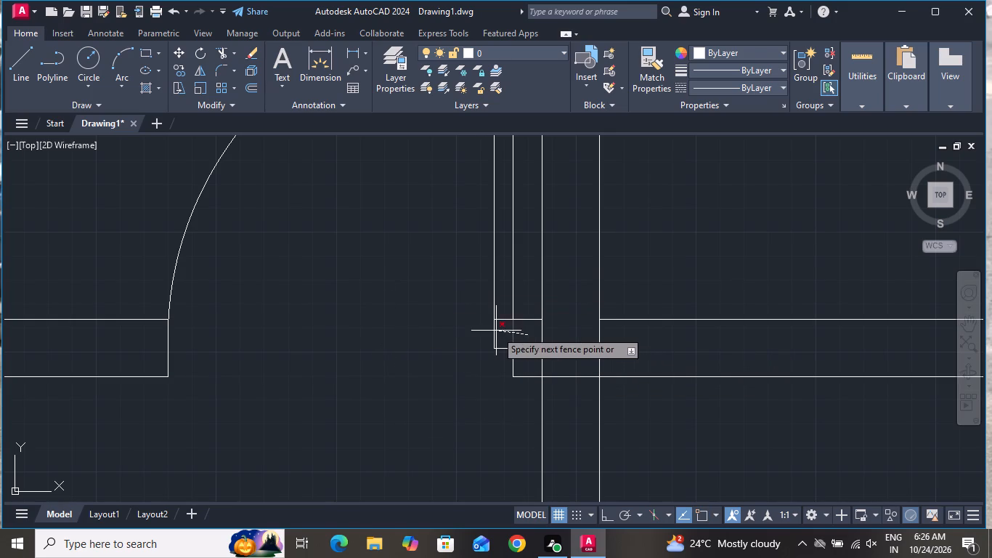
{"action": "left_click", "coordinate": [496, 331]}
{"action": "right_click", "coordinate": [347, 312]}
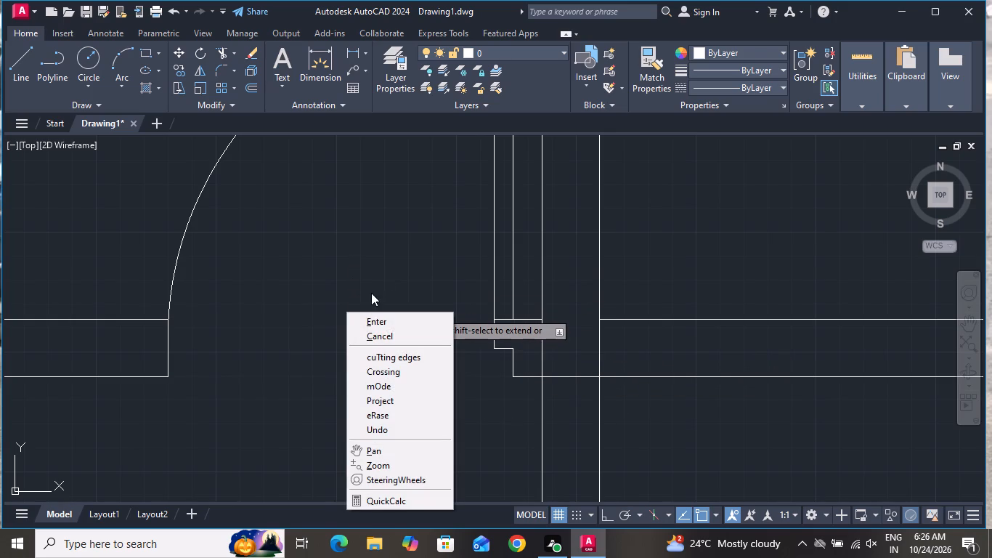
{"action": "left_click", "coordinate": [388, 340]}
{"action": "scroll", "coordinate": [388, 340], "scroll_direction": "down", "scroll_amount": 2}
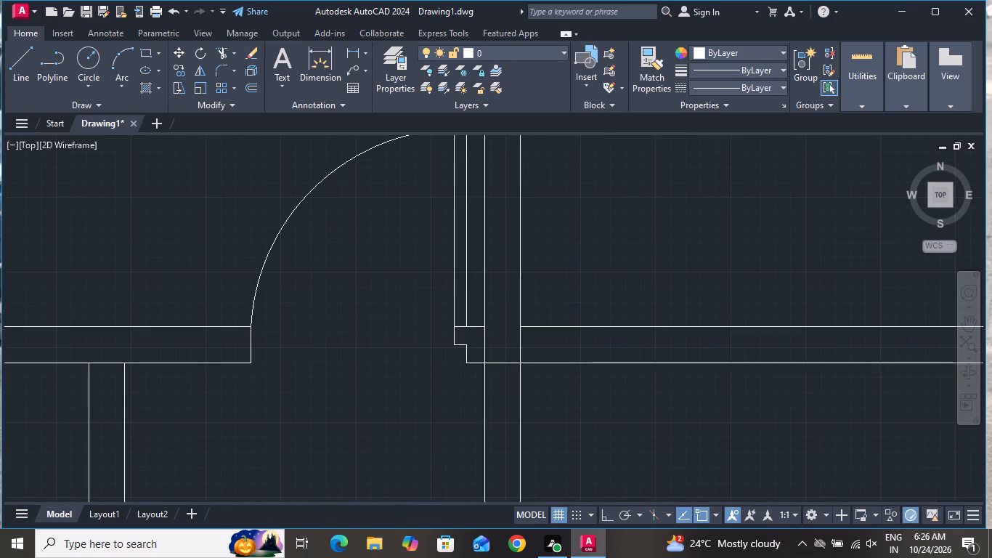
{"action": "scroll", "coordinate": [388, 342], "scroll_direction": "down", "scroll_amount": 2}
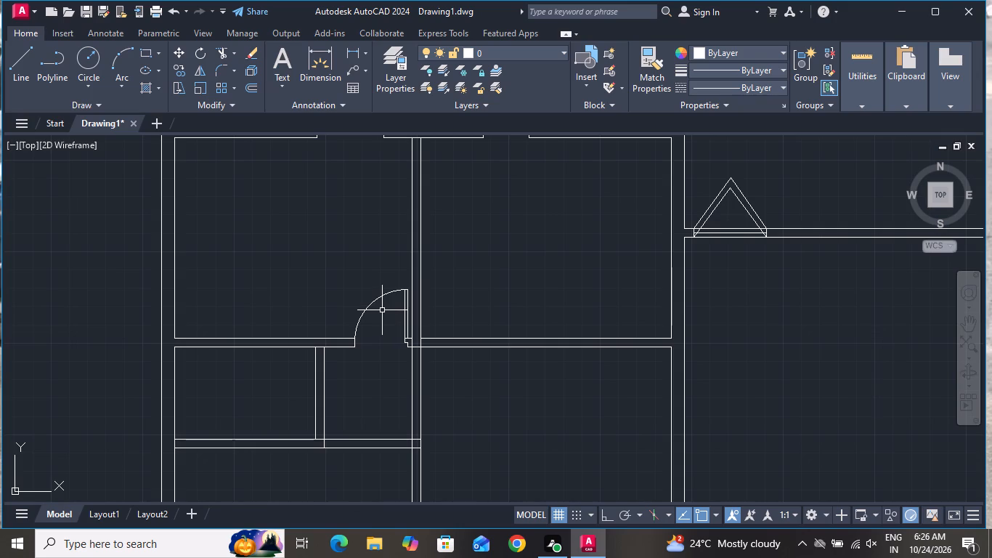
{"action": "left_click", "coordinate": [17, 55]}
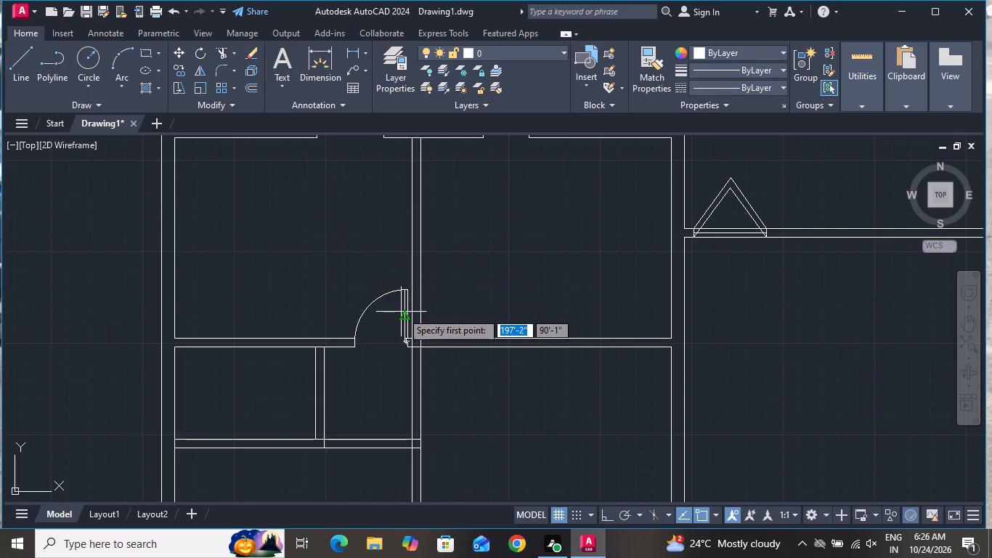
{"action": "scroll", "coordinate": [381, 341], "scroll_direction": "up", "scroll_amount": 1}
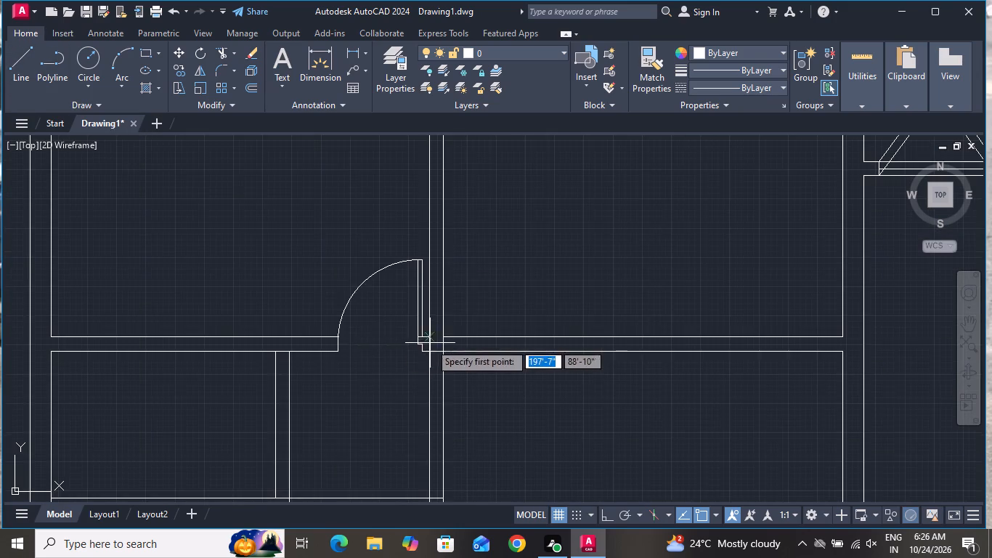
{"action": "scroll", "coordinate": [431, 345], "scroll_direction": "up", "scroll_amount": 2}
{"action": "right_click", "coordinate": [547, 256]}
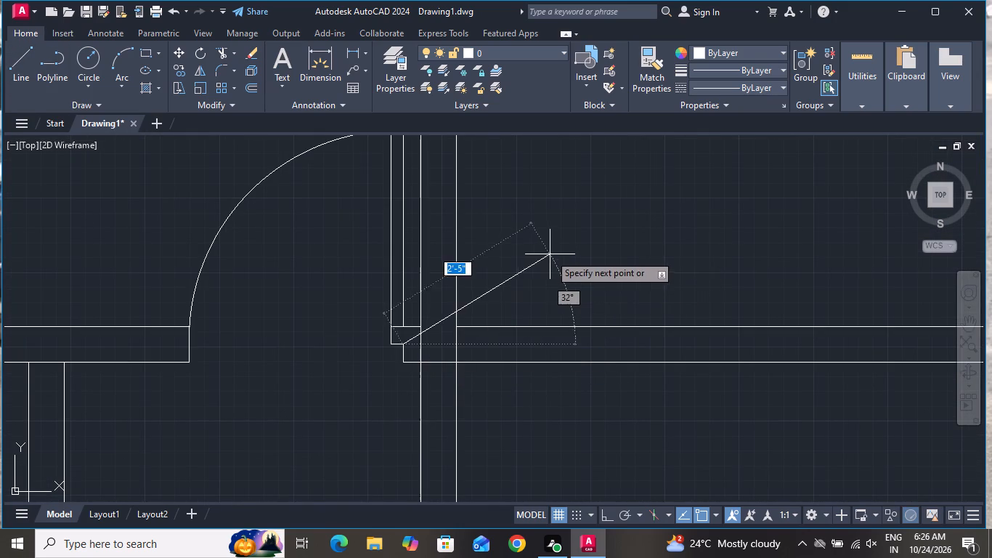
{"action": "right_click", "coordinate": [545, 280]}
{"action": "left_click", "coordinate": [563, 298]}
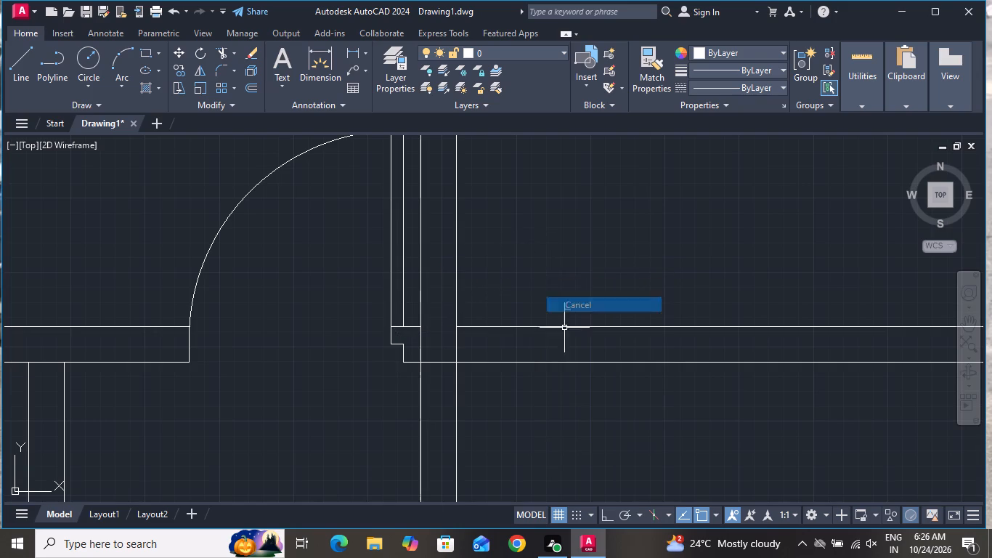
Offset the east face of the central vertical partition 3" to the east, at the horizontal partition.
{"action": "type", "text": "o 3"}
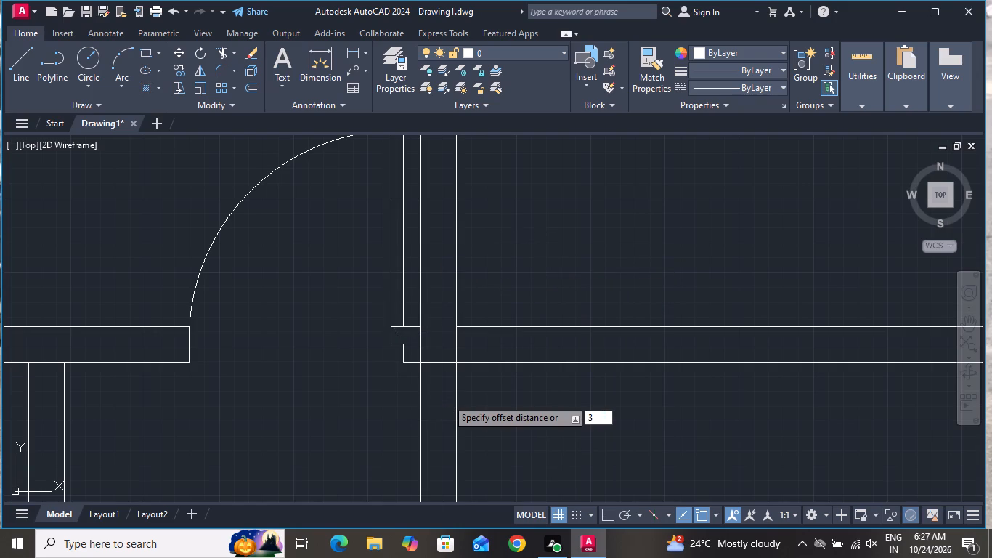
{"action": "key", "text": "shift+quotedbl"}
{"action": "key", "text": "Return"}
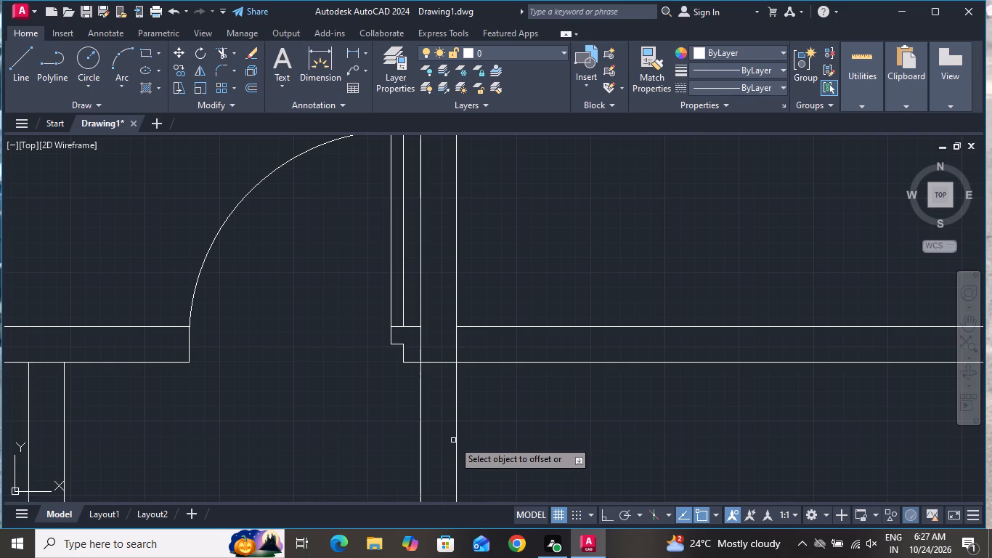
{"action": "left_click", "coordinate": [457, 352]}
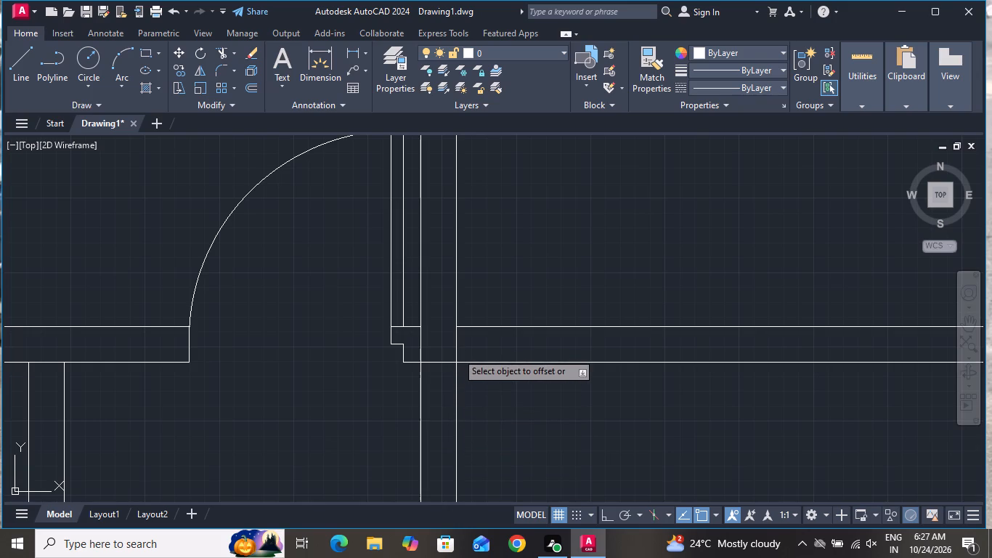
{"action": "left_click", "coordinate": [467, 353]}
{"action": "right_click", "coordinate": [506, 386]}
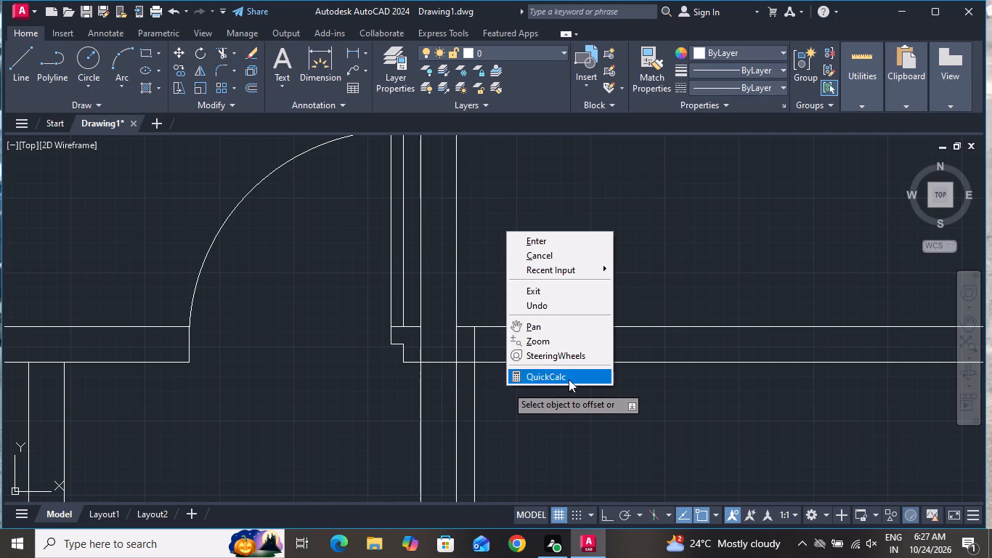
{"action": "left_click", "coordinate": [566, 258]}
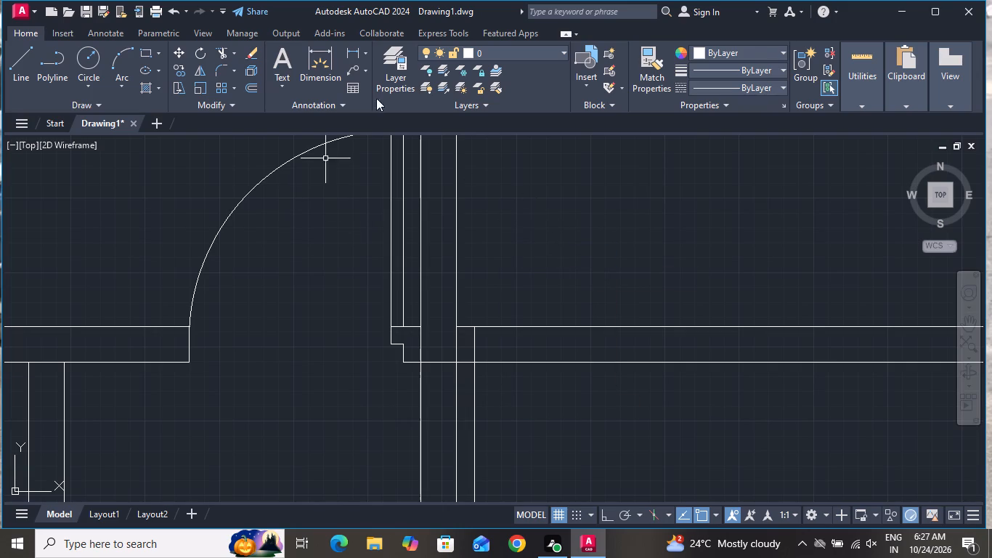
Trim the new offset line below the horizontal partition so only the jamb within the wall thickness remains.
{"action": "left_click", "coordinate": [224, 54]}
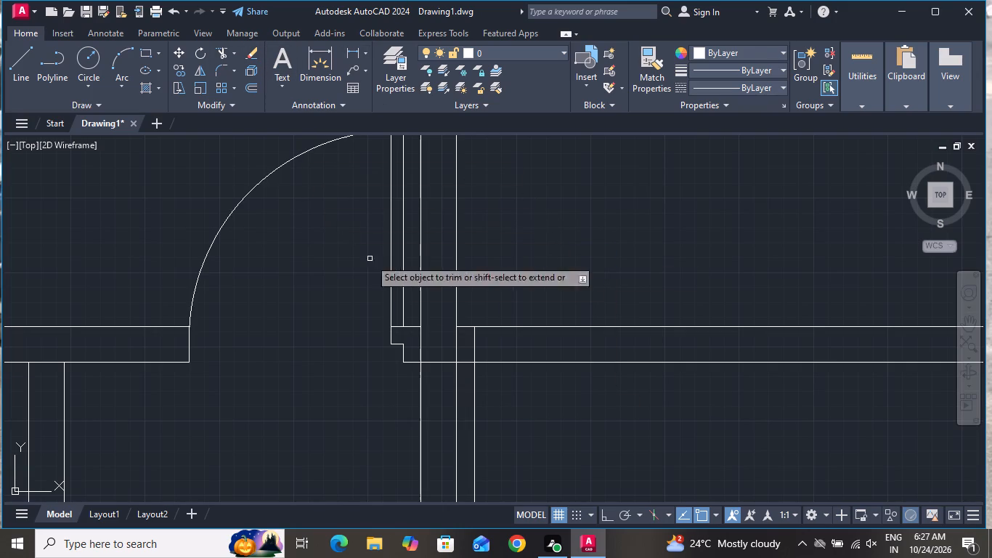
{"action": "scroll", "coordinate": [414, 348], "scroll_direction": "up", "scroll_amount": 2}
{"action": "left_click", "coordinate": [554, 418]}
{"action": "left_click", "coordinate": [593, 421]}
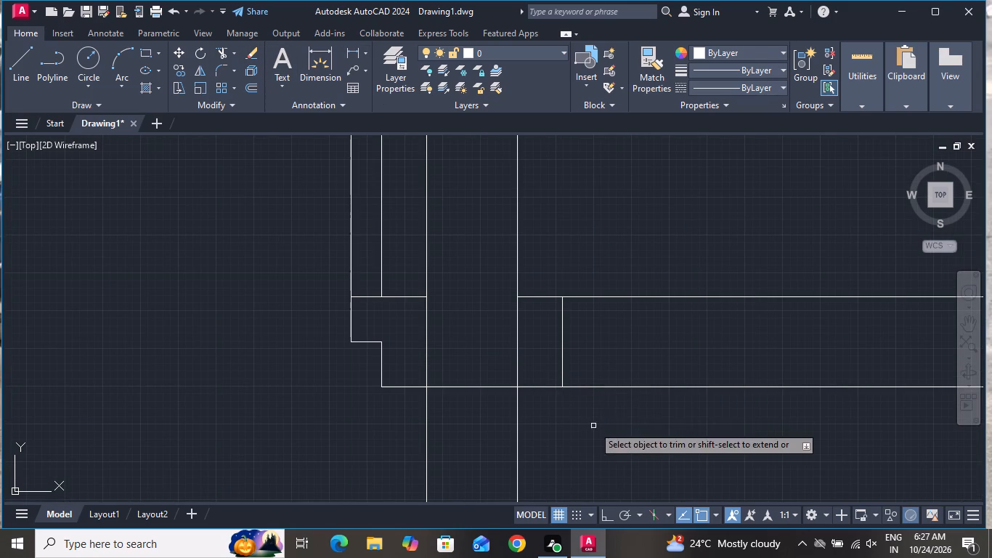
{"action": "scroll", "coordinate": [540, 229], "scroll_direction": "down", "scroll_amount": 2}
{"action": "right_click", "coordinate": [542, 229]}
{"action": "left_click", "coordinate": [573, 249]}
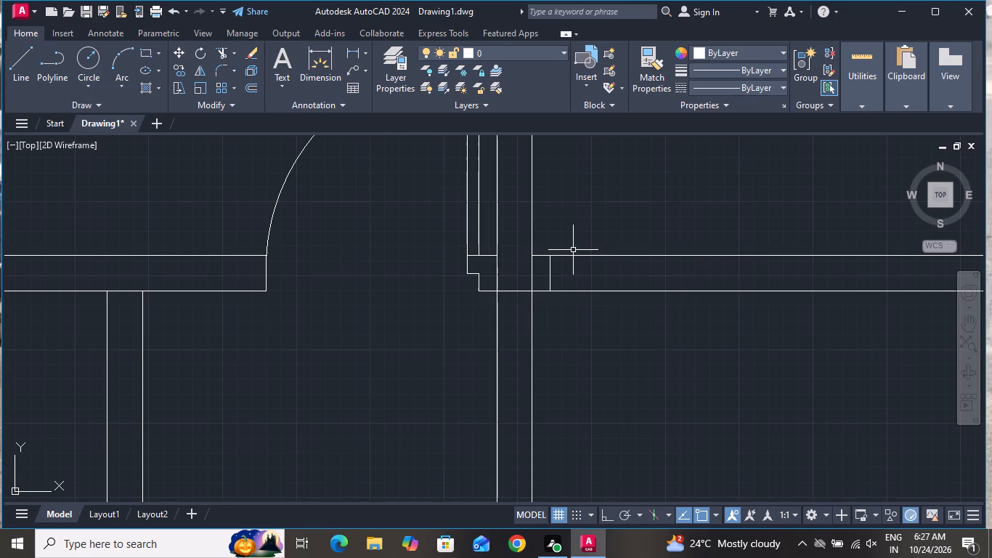
Offset the jamb line east of the central vertical partition 3' to the east to mark the door opening's far jamb.
{"action": "type", "text": "o"}
{"action": "key", "text": "space"}
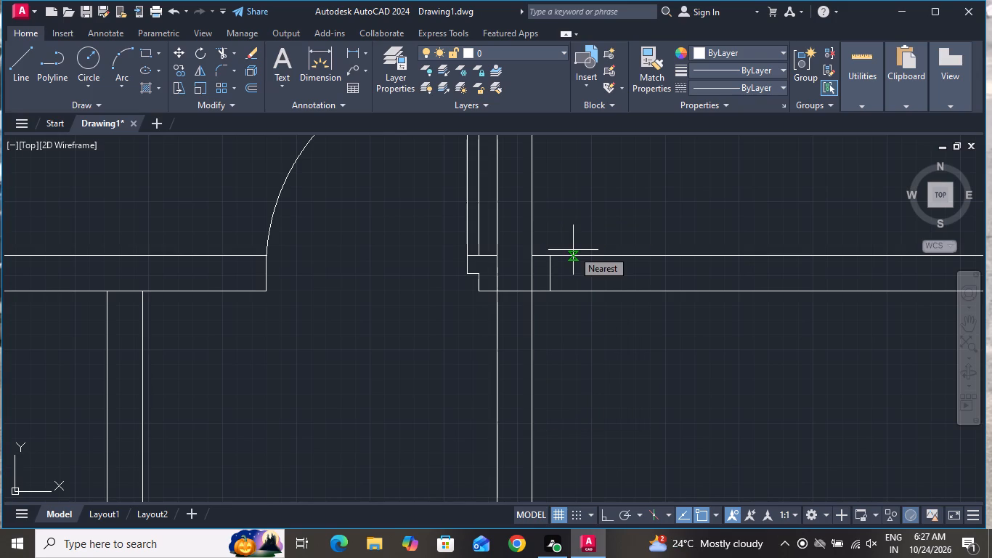
{"action": "key", "text": "3"}
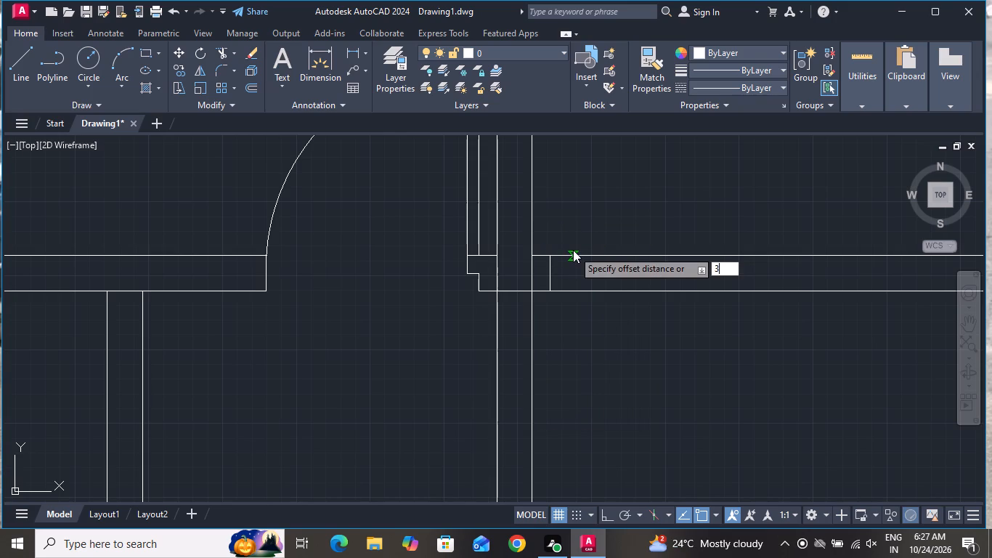
{"action": "key", "text": "apostrophe"}
{"action": "key", "text": "Return"}
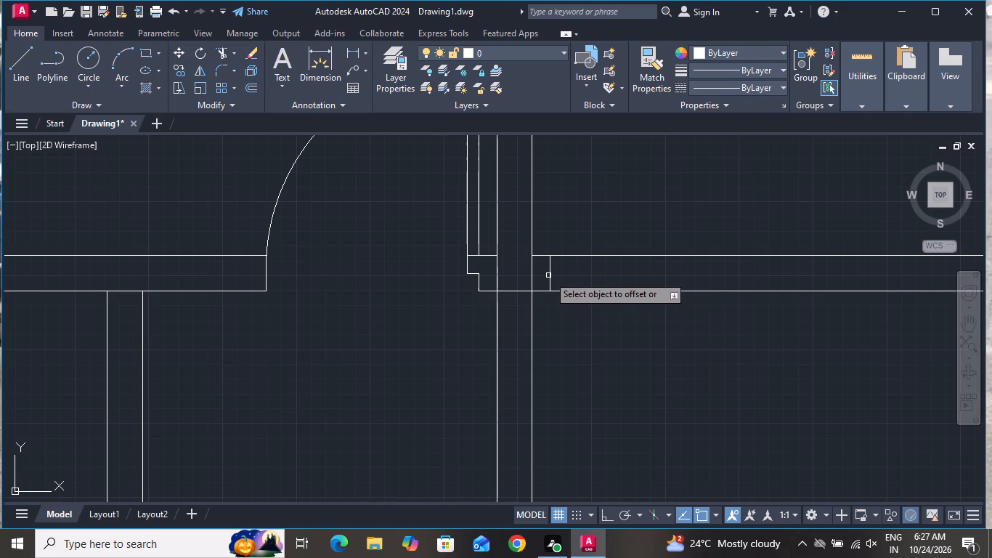
{"action": "left_click", "coordinate": [550, 271]}
{"action": "left_click", "coordinate": [649, 281]}
{"action": "right_click_drag", "start_coordinate": [641, 400], "coordinate": [638, 408]}
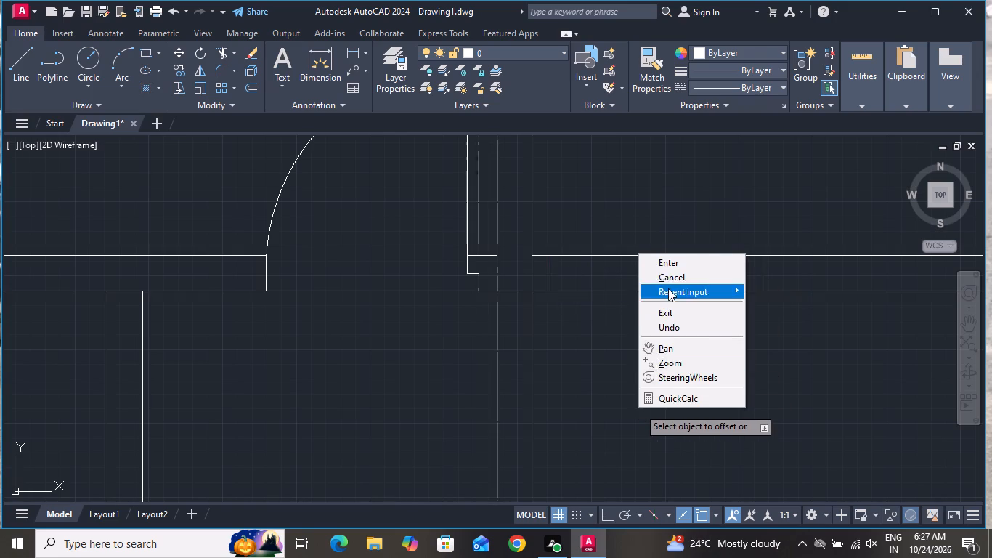
{"action": "left_click", "coordinate": [669, 269]}
Draw a 3' vertical line north from the midpoint of the opening's west jamb as the door leaf's first edge.
{"action": "left_click", "coordinate": [12, 52]}
{"action": "scroll", "coordinate": [297, 335], "scroll_direction": "down", "scroll_amount": 1}
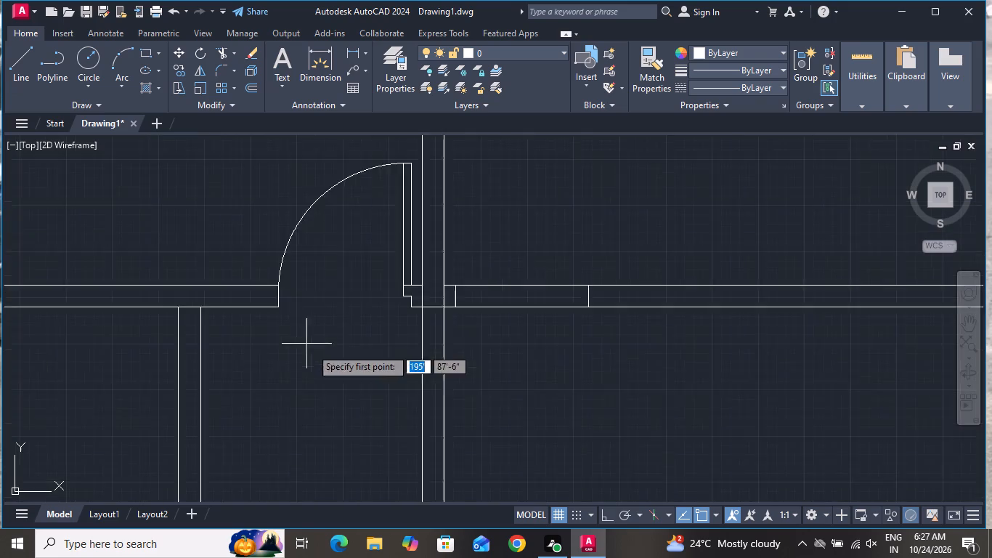
{"action": "scroll", "coordinate": [318, 356], "scroll_direction": "down", "scroll_amount": 2}
{"action": "scroll", "coordinate": [371, 298], "scroll_direction": "up", "scroll_amount": 2}
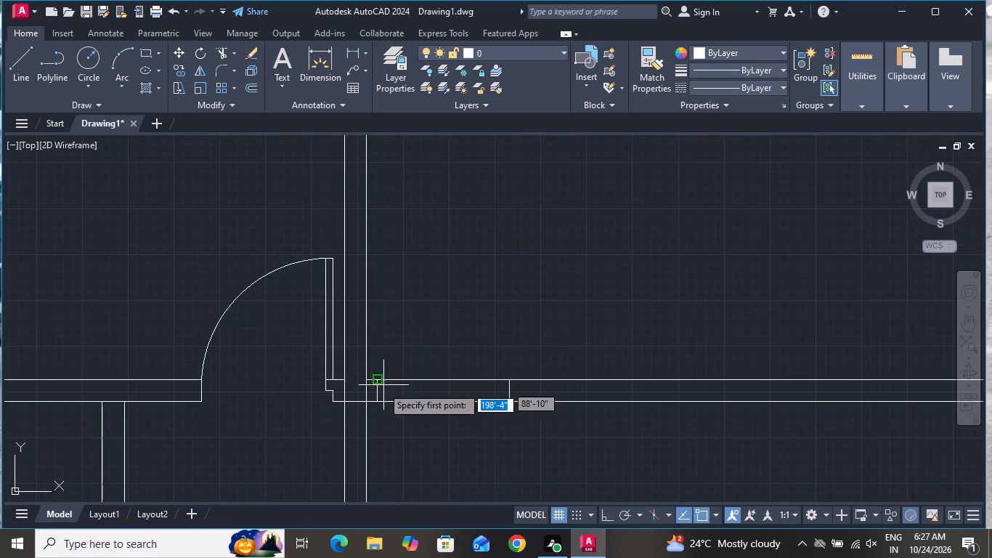
{"action": "left_click", "coordinate": [376, 390]}
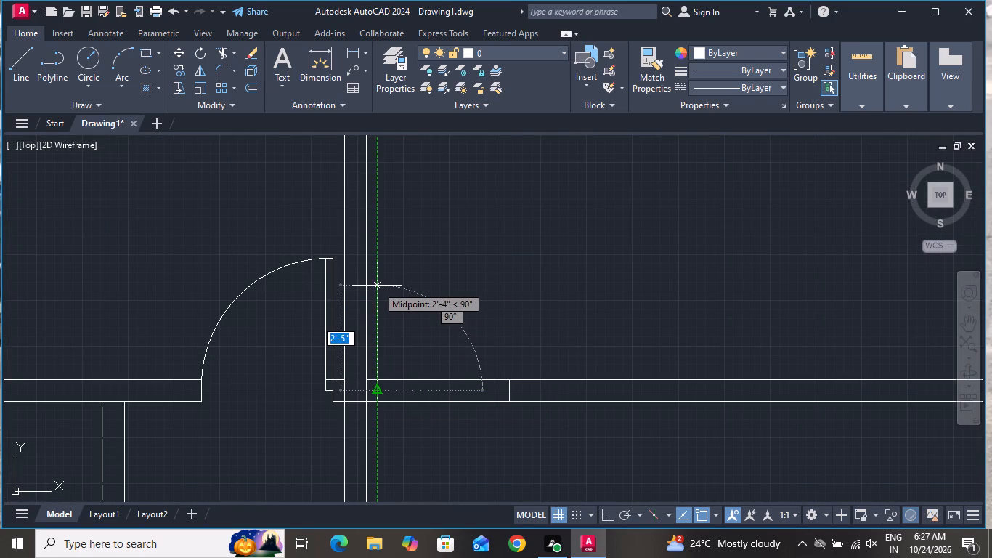
{"action": "type", "text": "3'"}
{"action": "key", "text": "Return"}
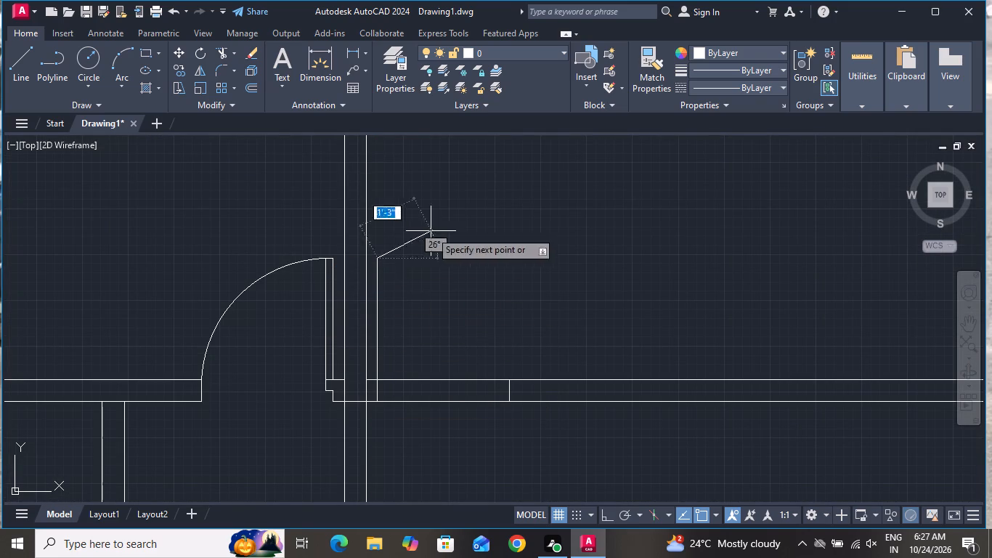
{"action": "right_click", "coordinate": [446, 220]}
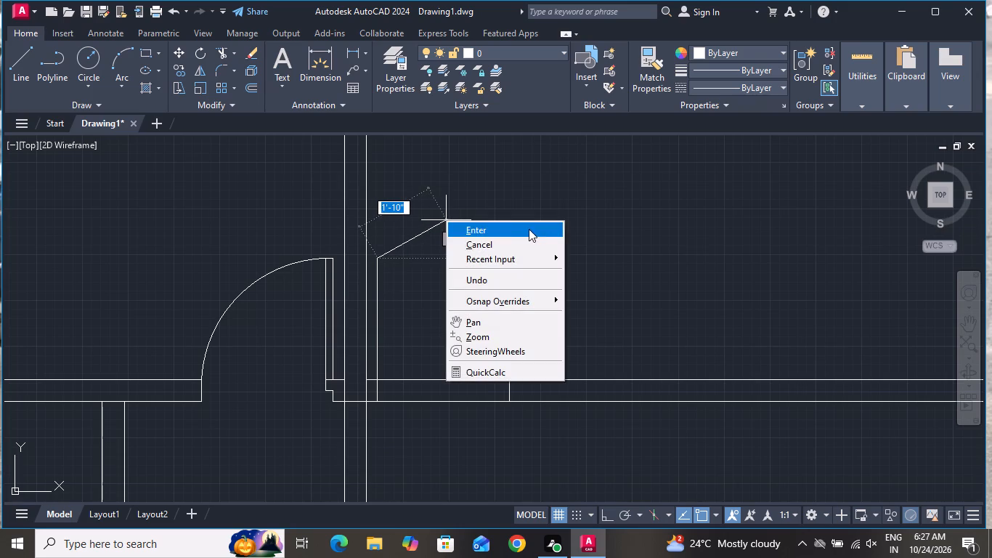
{"action": "left_click", "coordinate": [528, 241]}
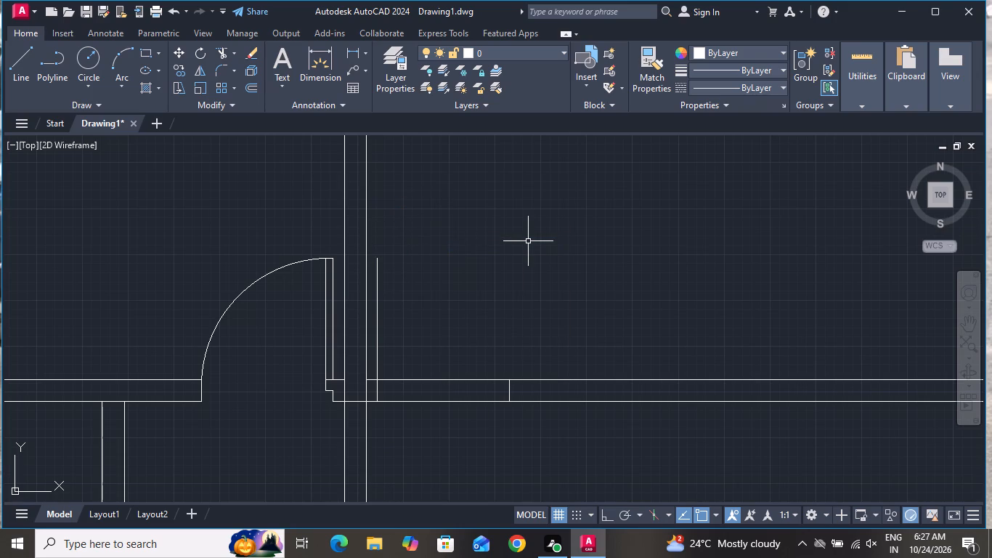
Offset the new 3' leaf line 2" to the east to give the door leaf its thickness.
{"action": "type", "text": "o 2"}
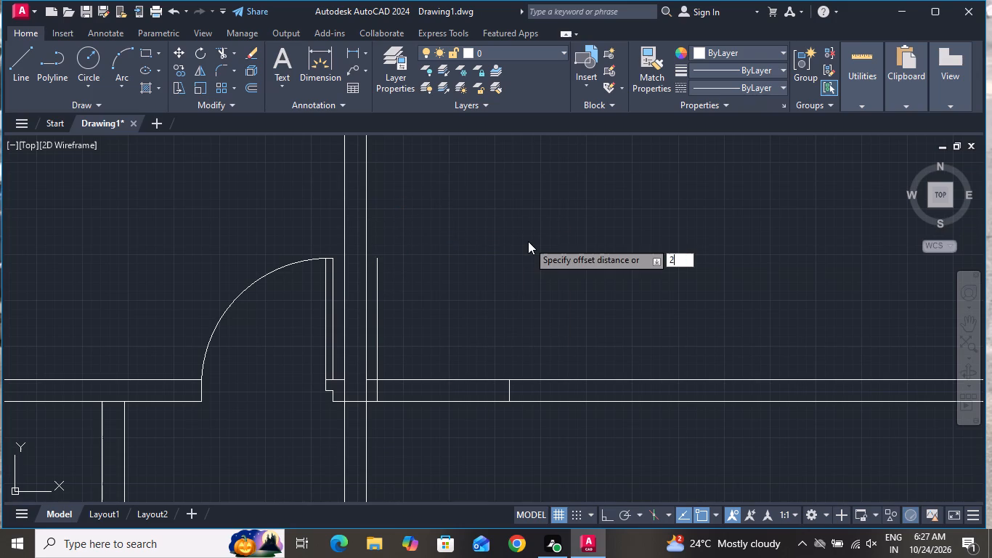
{"action": "key", "text": "shift+quotedbl"}
{"action": "key", "text": "Return"}
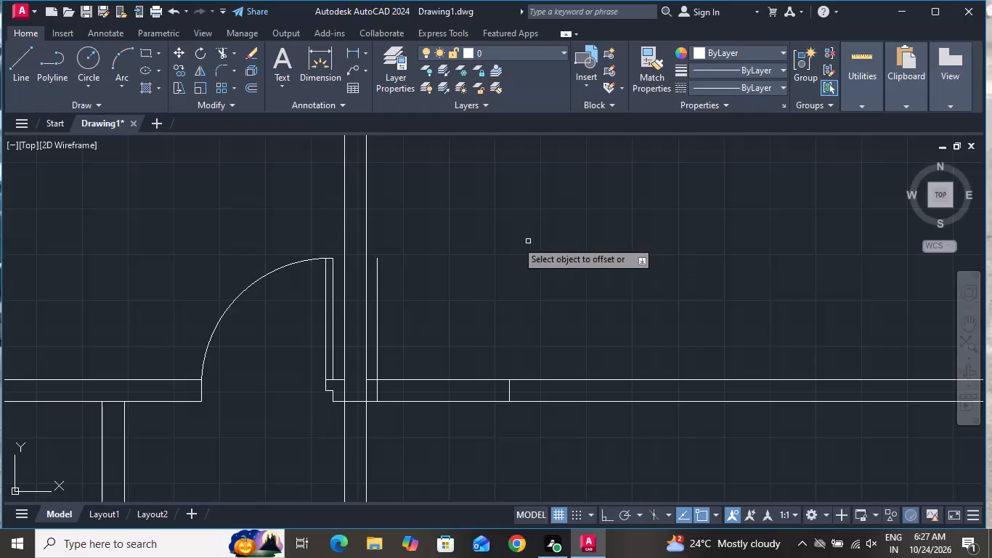
{"action": "left_click", "coordinate": [376, 279]}
{"action": "left_click", "coordinate": [444, 275]}
{"action": "right_click", "coordinate": [441, 279]}
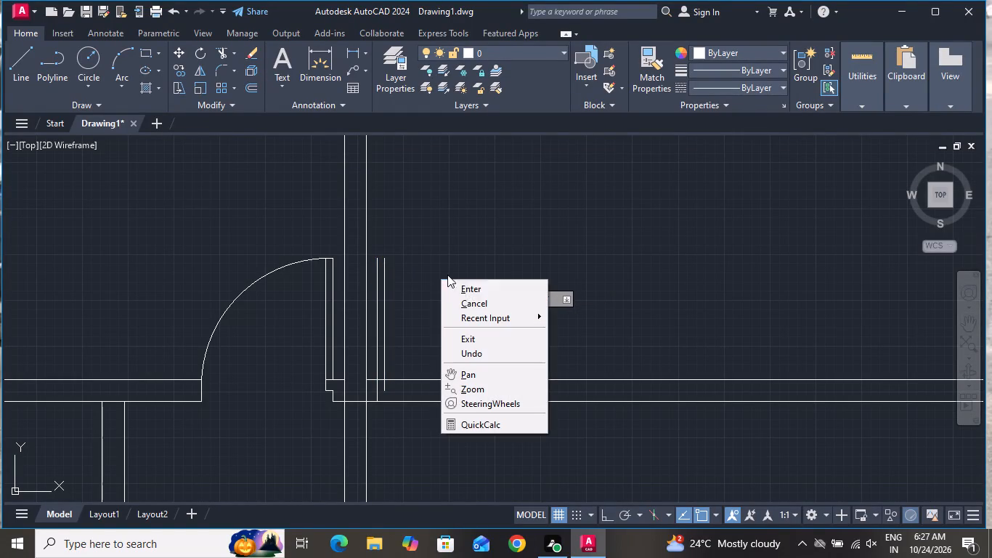
{"action": "left_click", "coordinate": [465, 294]}
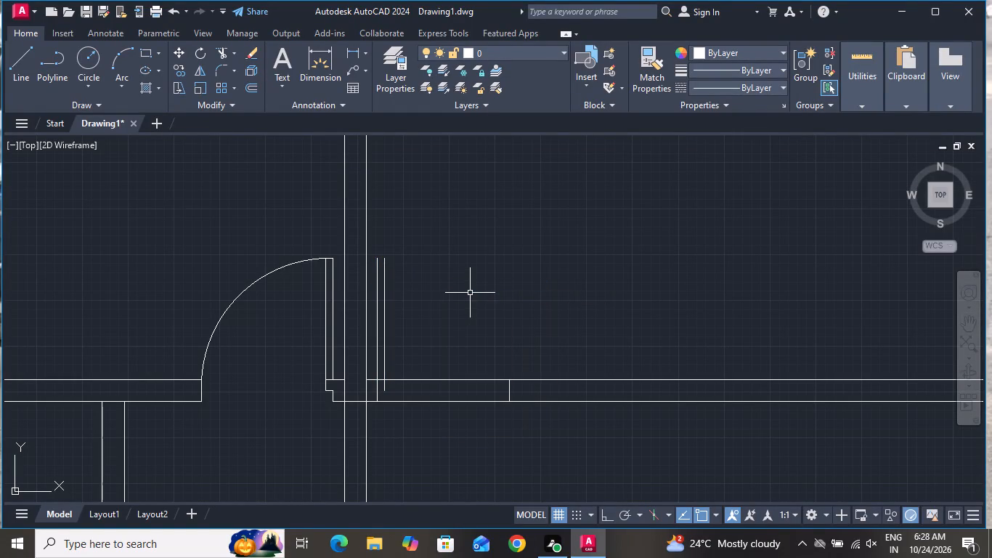
Draw the door swing as a three-point arc from the east jamb's midpoint through the leaf's top east corner to its top west corner.
{"action": "type", "text": "a"}
{"action": "key", "text": "space"}
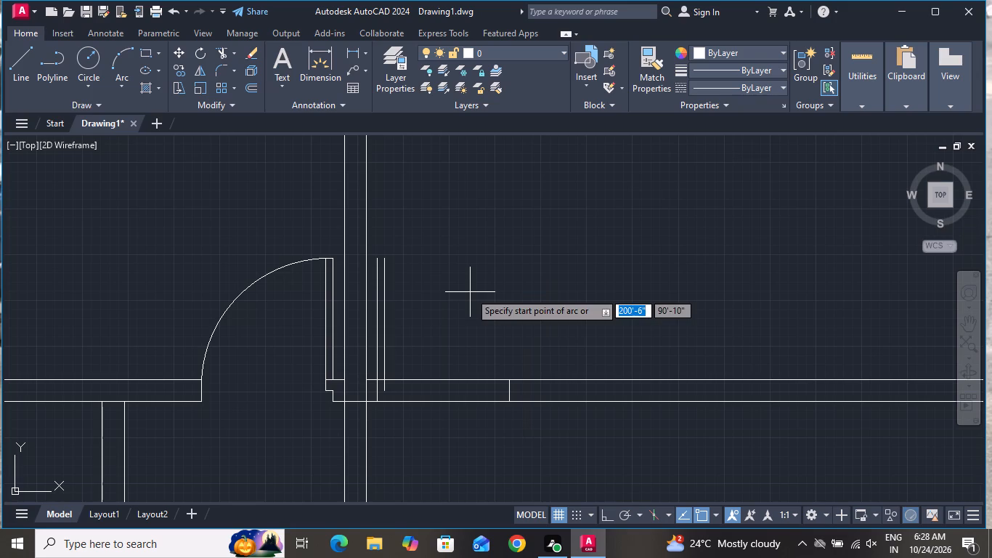
{"action": "scroll", "coordinate": [448, 469], "scroll_direction": "up", "scroll_amount": 1}
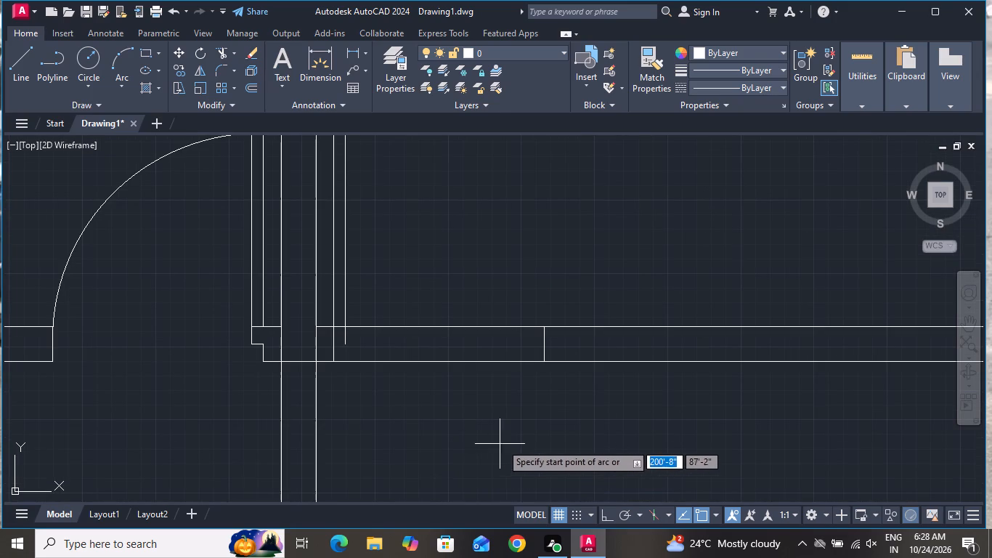
{"action": "left_click", "coordinate": [545, 344]}
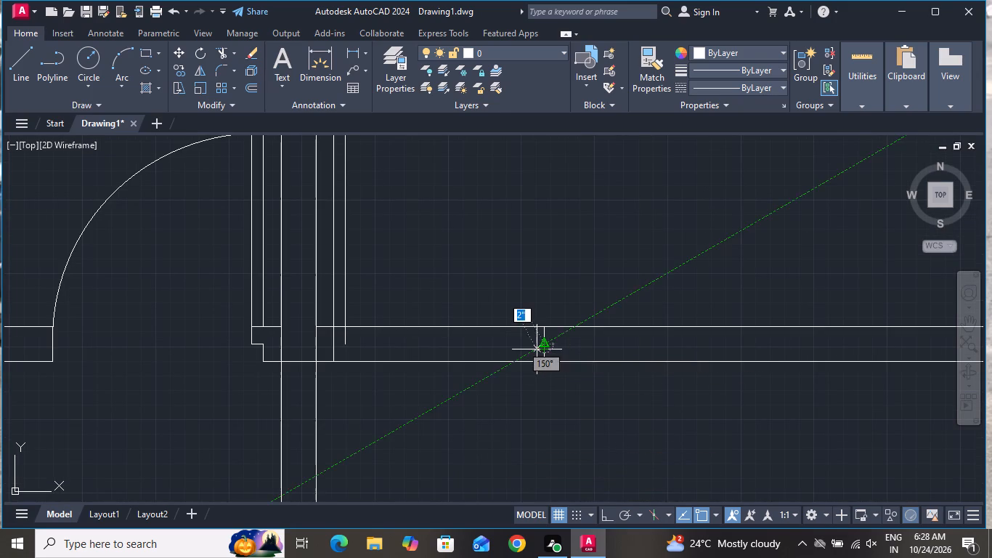
{"action": "scroll", "coordinate": [537, 349], "scroll_direction": "down", "scroll_amount": 2}
{"action": "scroll", "coordinate": [466, 269], "scroll_direction": "up", "scroll_amount": 3}
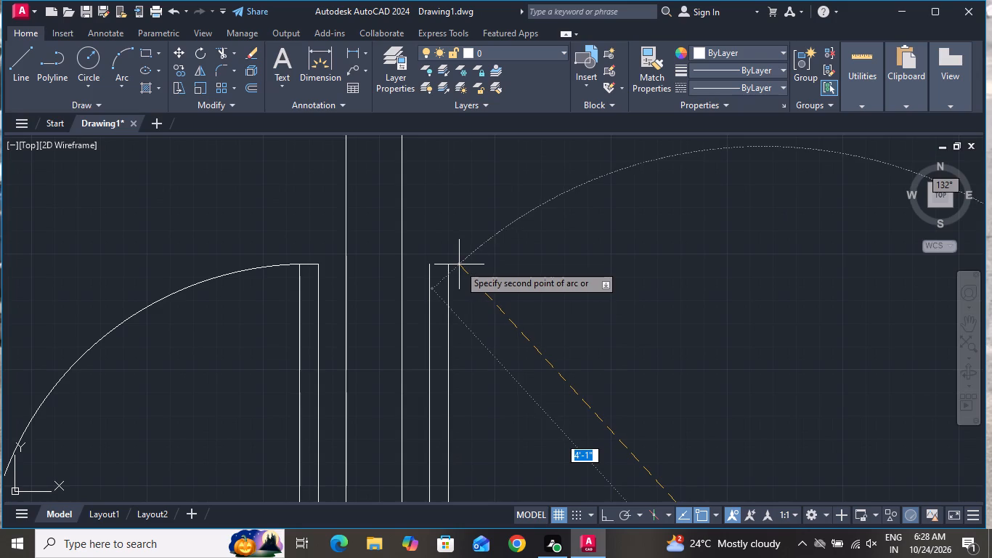
{"action": "left_click", "coordinate": [450, 257]}
{"action": "left_click", "coordinate": [427, 263]}
{"action": "scroll", "coordinate": [486, 272], "scroll_direction": "down", "scroll_amount": 1}
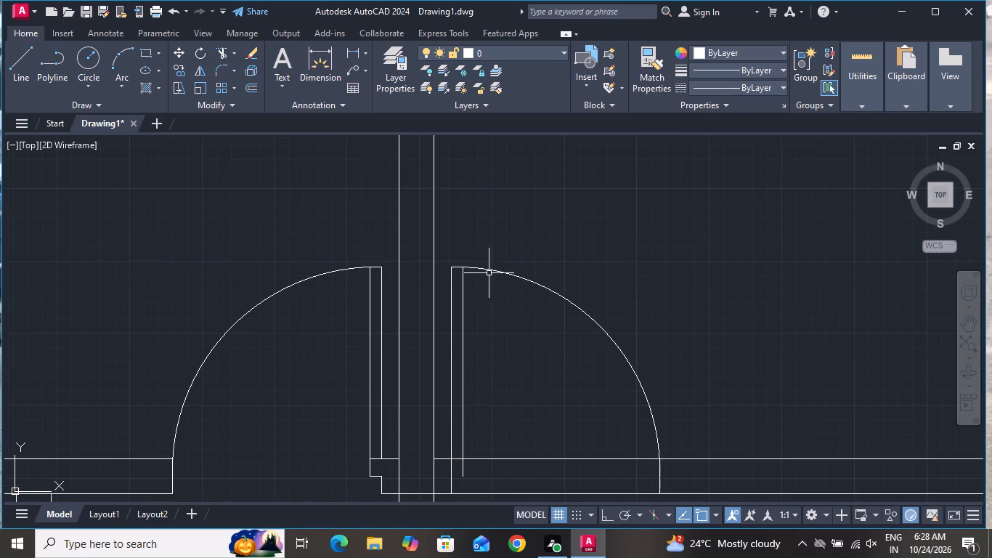
Draw a 2" horizontal line closing the bottom of the new door leaf between its two vertical lines.
{"action": "left_click", "coordinate": [28, 60]}
{"action": "scroll", "coordinate": [333, 243], "scroll_direction": "down", "scroll_amount": 1}
{"action": "scroll", "coordinate": [415, 408], "scroll_direction": "up", "scroll_amount": 2}
{"action": "left_click", "coordinate": [405, 363]}
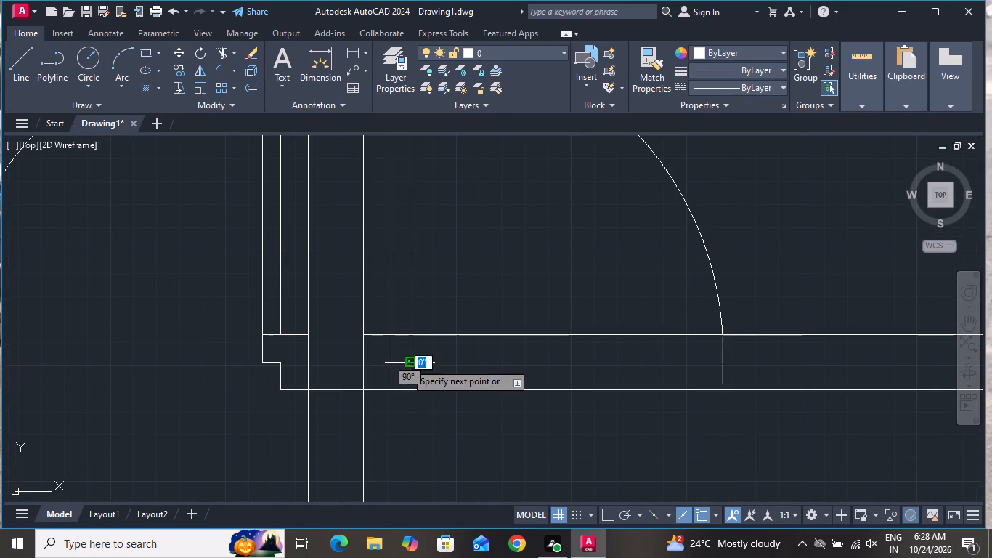
{"action": "left_click", "coordinate": [393, 363]}
{"action": "right_click", "coordinate": [393, 363]}
{"action": "left_click", "coordinate": [423, 381]}
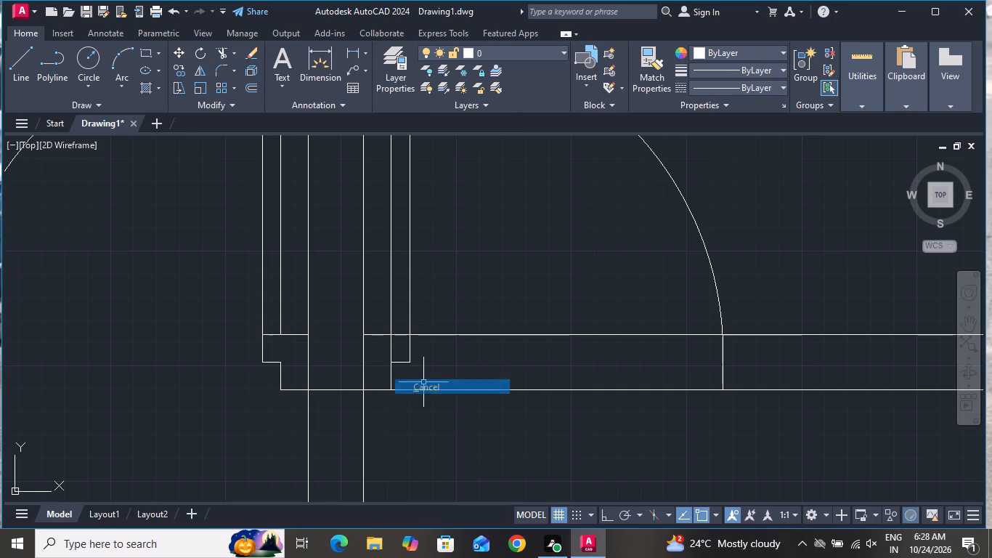
Trim the west leaf line's segment just above the leaf's bottom edge and both wall lines across the new door opening.
{"action": "left_click", "coordinate": [225, 49]}
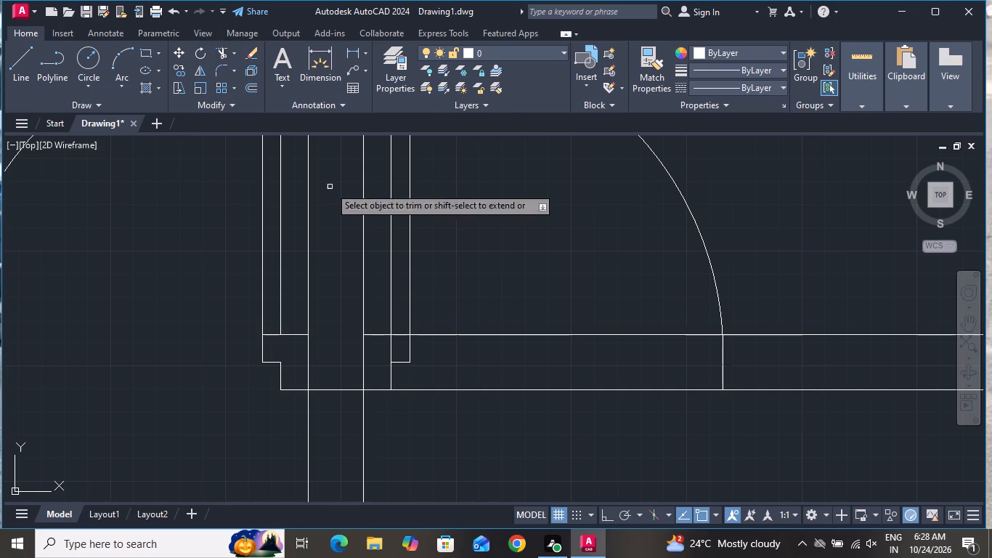
{"action": "left_click", "coordinate": [389, 346]}
{"action": "left_click", "coordinate": [391, 344]}
{"action": "left_click", "coordinate": [391, 344]}
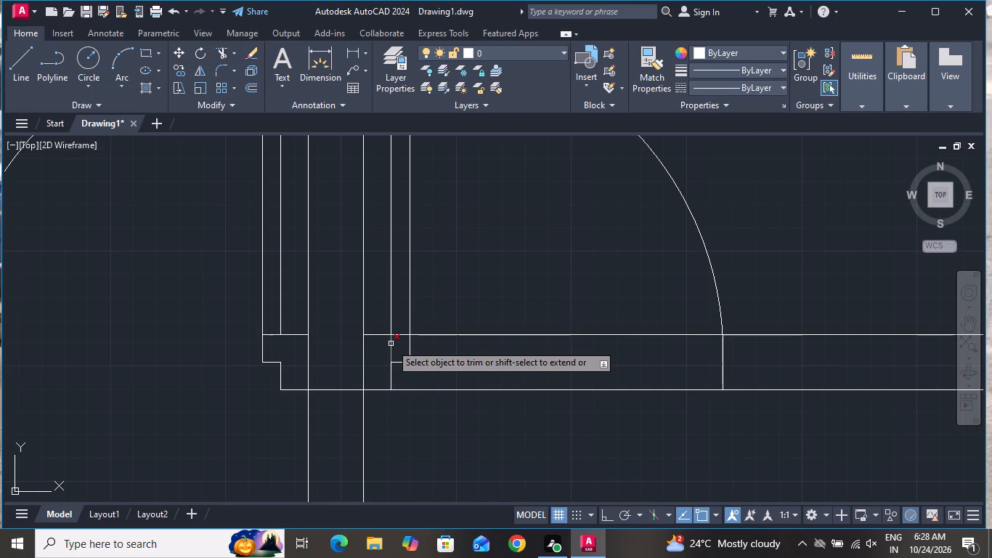
{"action": "left_click", "coordinate": [394, 344]}
{"action": "left_click", "coordinate": [390, 345]}
{"action": "left_click", "coordinate": [441, 324]}
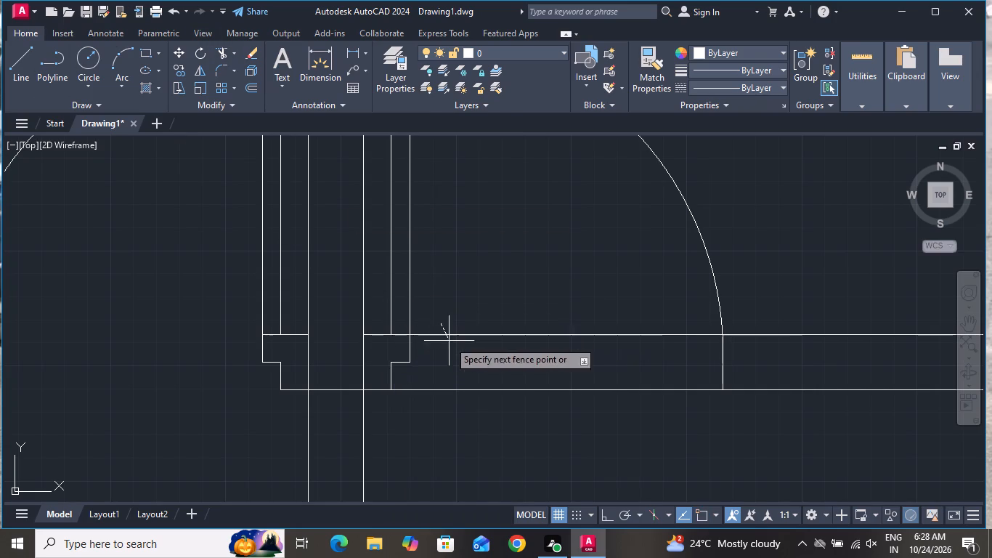
{"action": "left_click", "coordinate": [452, 347]}
{"action": "left_click", "coordinate": [476, 361]}
{"action": "left_click", "coordinate": [491, 411]}
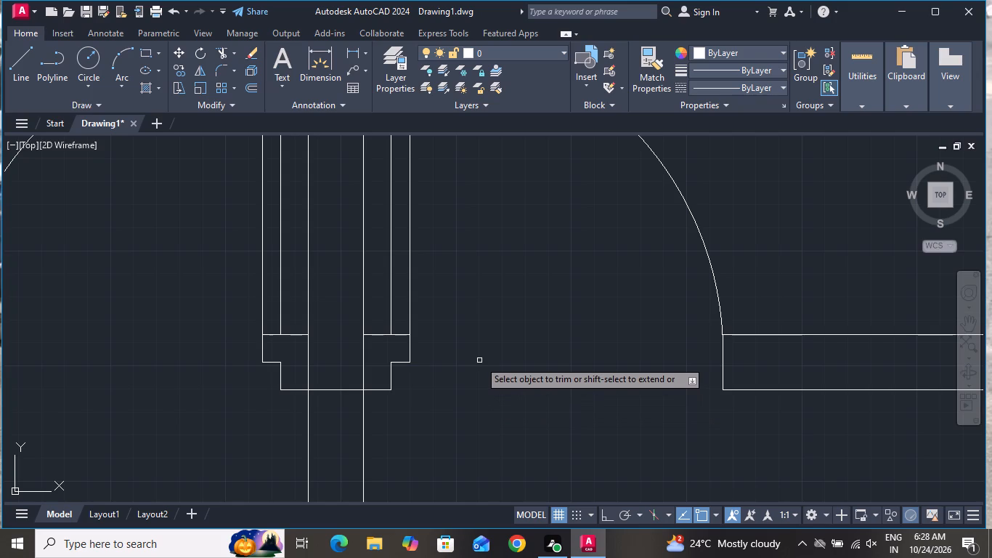
{"action": "scroll", "coordinate": [479, 360], "scroll_direction": "down", "scroll_amount": 2}
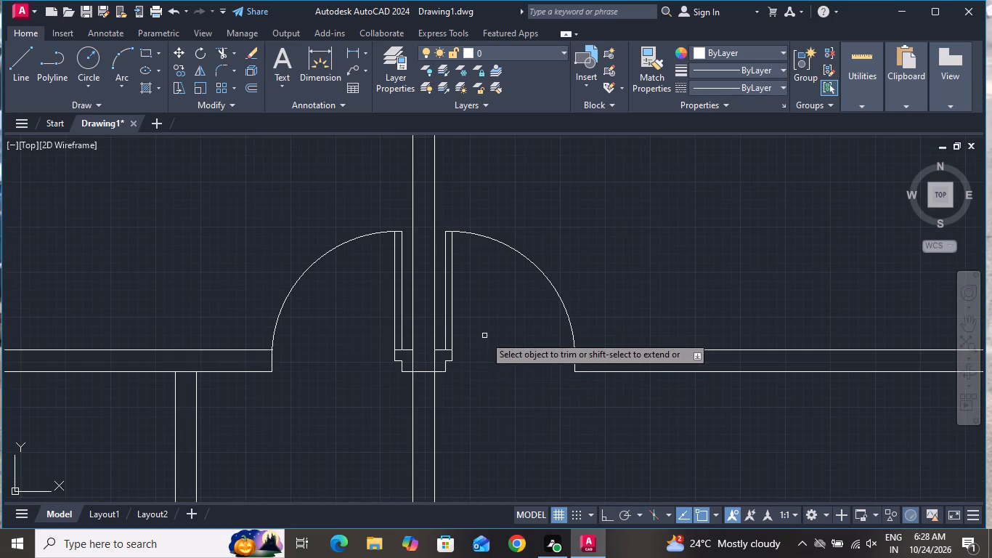
{"action": "right_click", "coordinate": [481, 329]}
{"action": "left_click", "coordinate": [497, 352]}
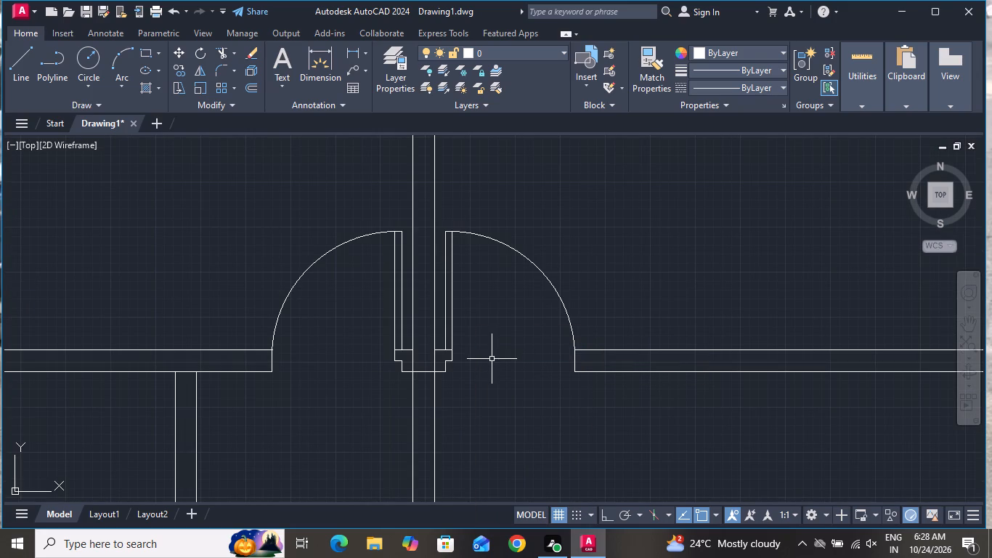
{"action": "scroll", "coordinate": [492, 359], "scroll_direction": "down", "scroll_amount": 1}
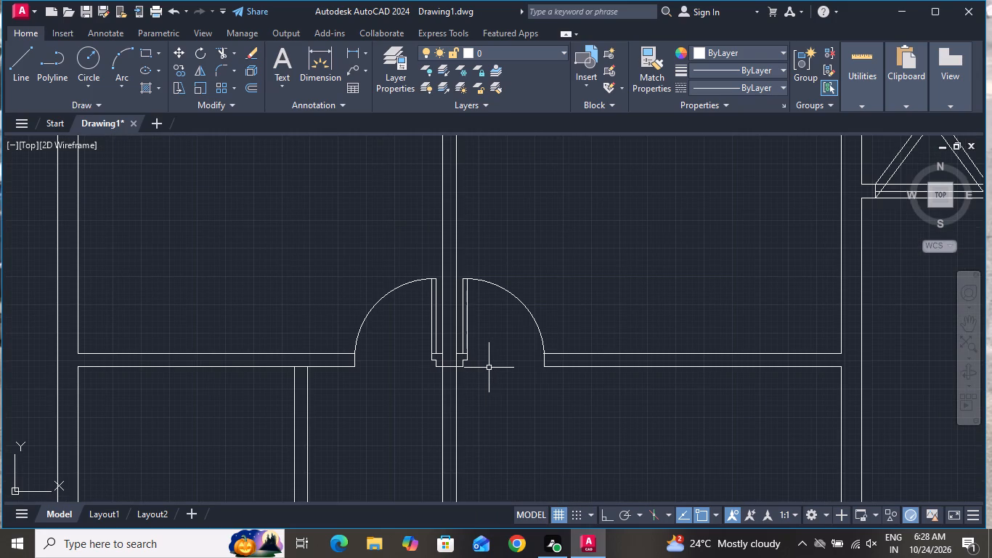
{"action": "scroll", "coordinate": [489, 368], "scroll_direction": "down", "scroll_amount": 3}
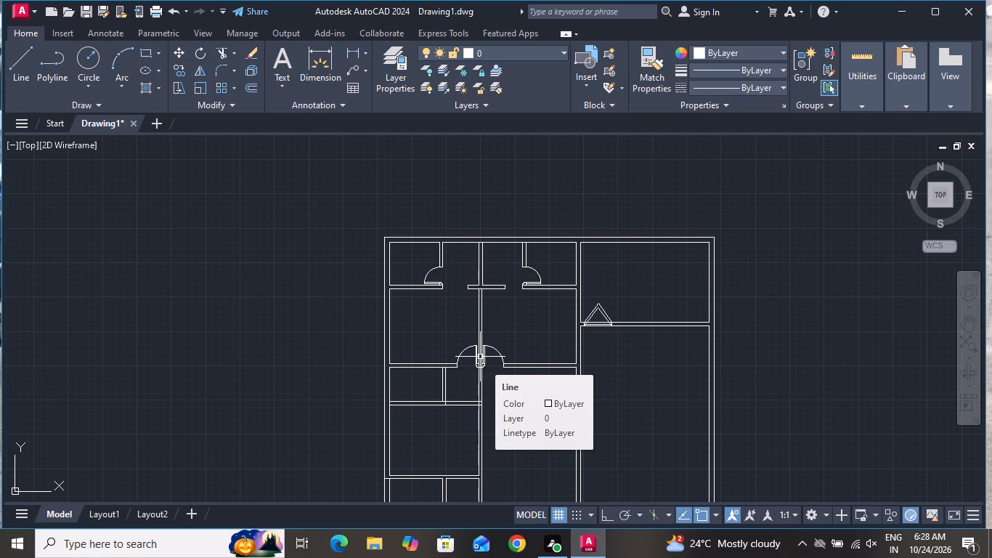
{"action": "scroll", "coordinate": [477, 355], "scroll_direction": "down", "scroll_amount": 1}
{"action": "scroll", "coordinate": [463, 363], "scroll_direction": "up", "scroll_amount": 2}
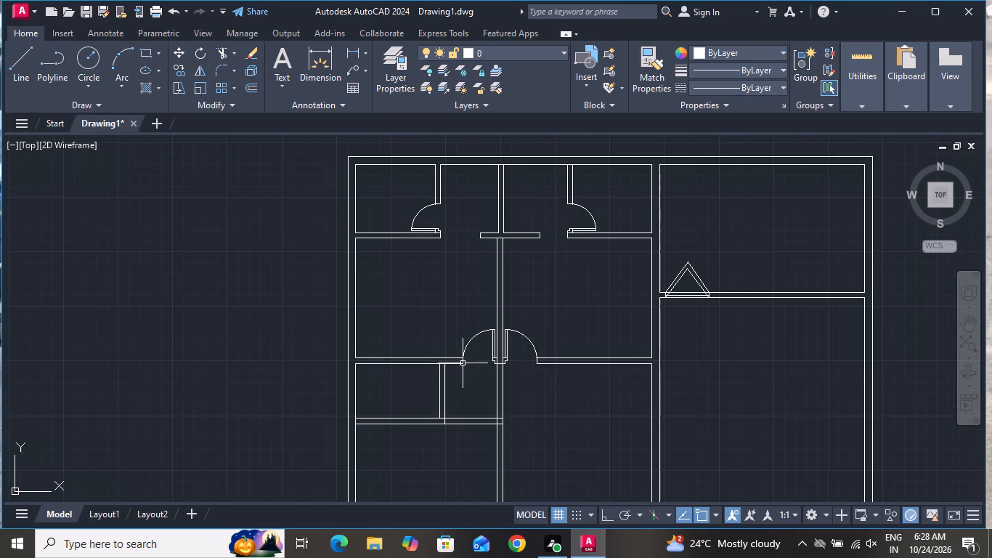
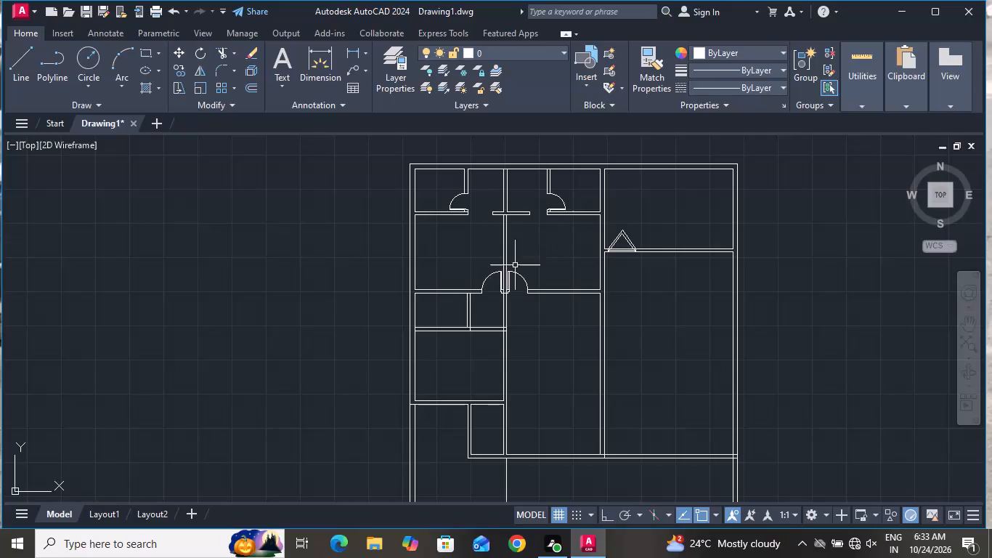
Offset the upper line of the horizontal wall below the small west room 3" to the north.
{"action": "scroll", "coordinate": [509, 280], "scroll_direction": "up", "scroll_amount": 1}
{"action": "scroll", "coordinate": [505, 286], "scroll_direction": "down", "scroll_amount": 1}
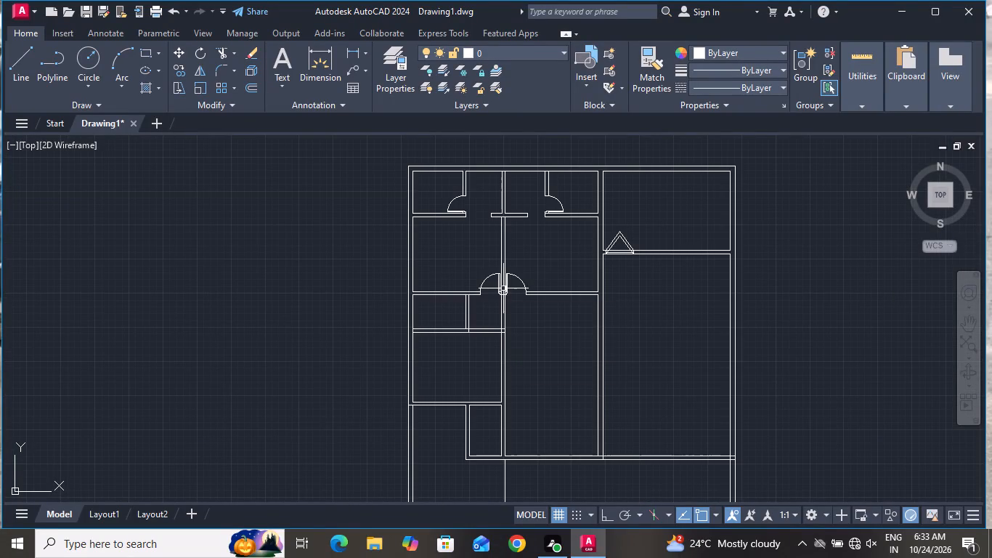
{"action": "scroll", "coordinate": [468, 295], "scroll_direction": "up", "scroll_amount": 1}
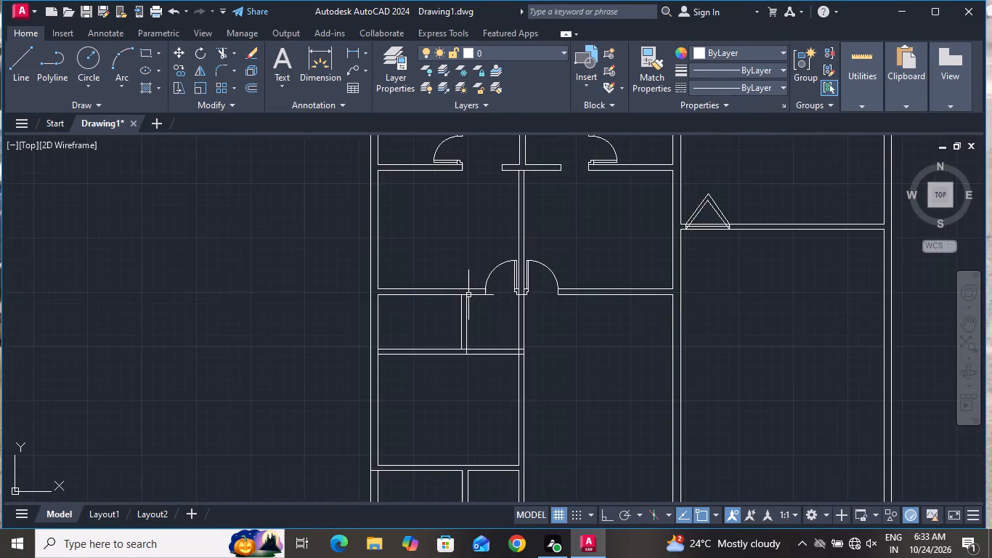
{"action": "scroll", "coordinate": [468, 295], "scroll_direction": "up", "scroll_amount": 1}
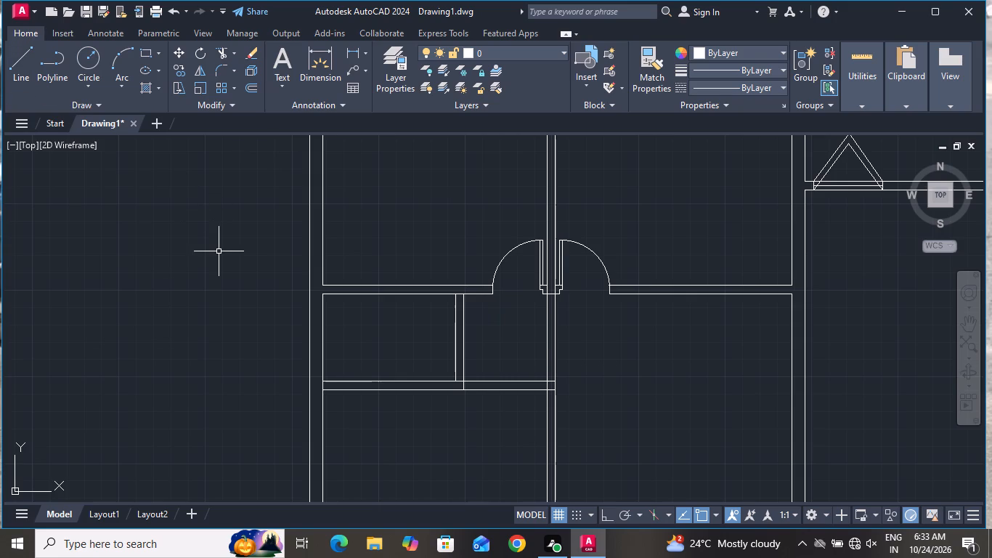
{"action": "type", "text": "o 3"}
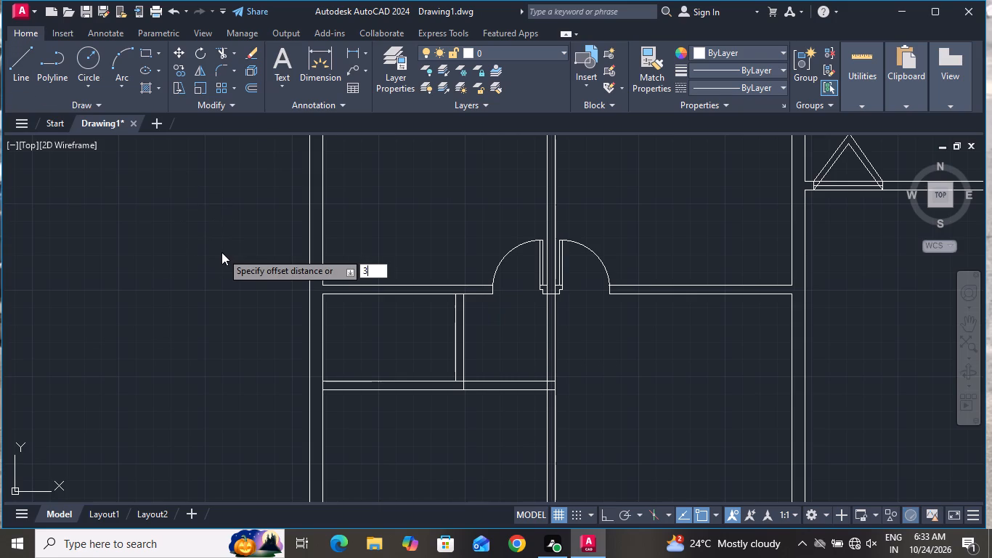
{"action": "key", "text": "shift+quotedbl"}
{"action": "key", "text": "Return"}
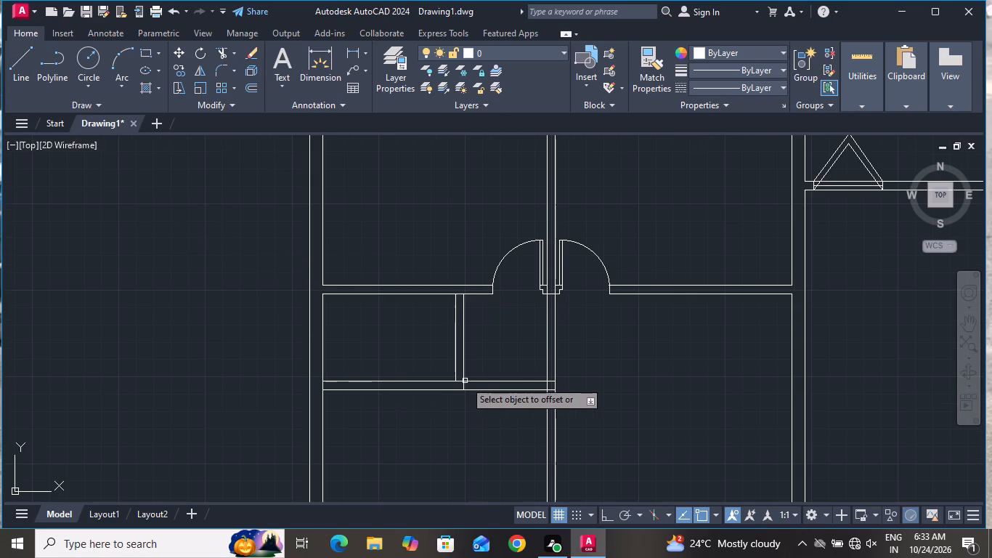
{"action": "scroll", "coordinate": [465, 381], "scroll_direction": "up", "scroll_amount": 2}
{"action": "left_click", "coordinate": [452, 384]}
{"action": "left_click", "coordinate": [453, 371]}
{"action": "right_click", "coordinate": [502, 329]}
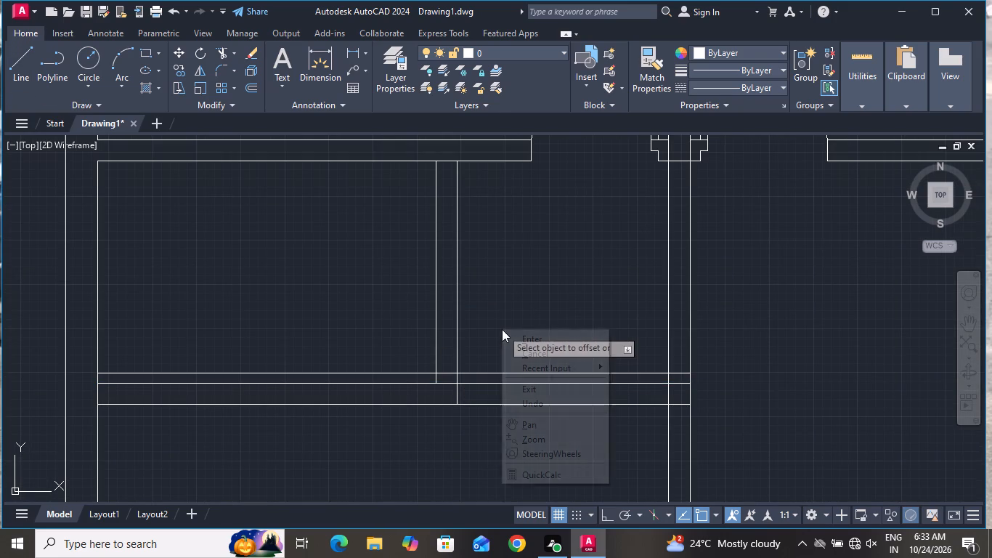
{"action": "scroll", "coordinate": [519, 351], "scroll_direction": "up", "scroll_amount": 1}
{"action": "left_click", "coordinate": [519, 351]}
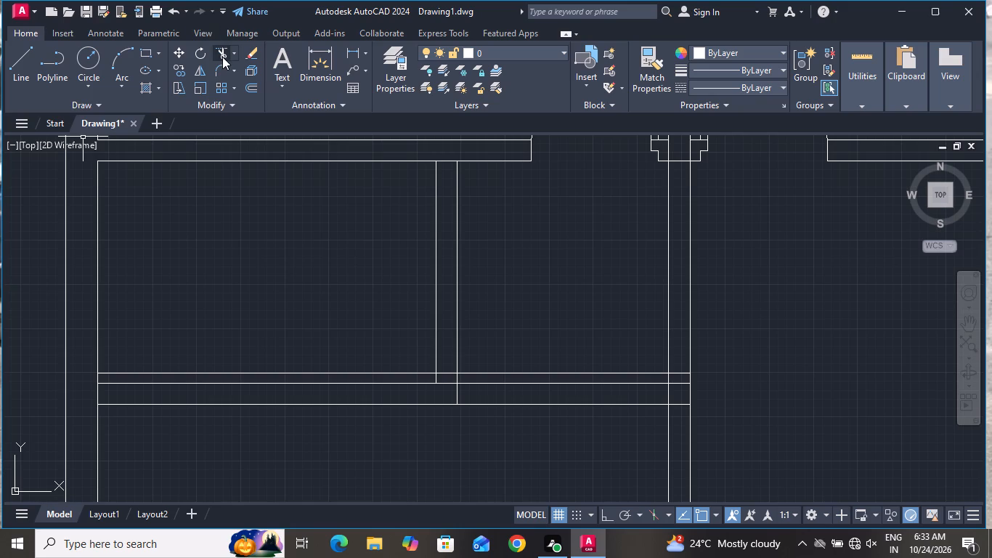
Trim the 3" offset line to a jamb between the vertical partition's faces, and trim the partition's east line inside the horizontal wall.
{"action": "left_click", "coordinate": [222, 57]}
{"action": "left_click", "coordinate": [410, 370]}
{"action": "left_click", "coordinate": [410, 377]}
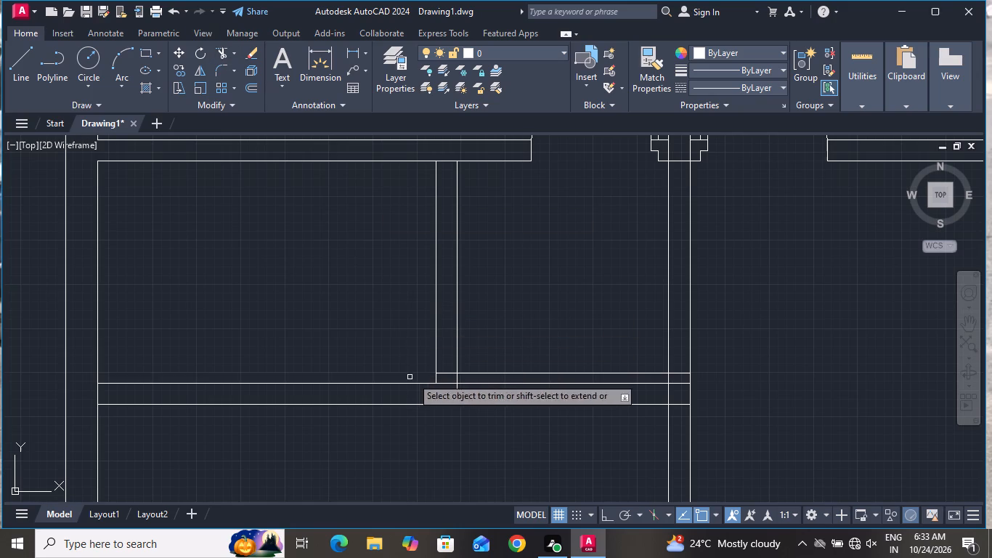
{"action": "left_click", "coordinate": [479, 370]}
{"action": "left_click", "coordinate": [479, 376]}
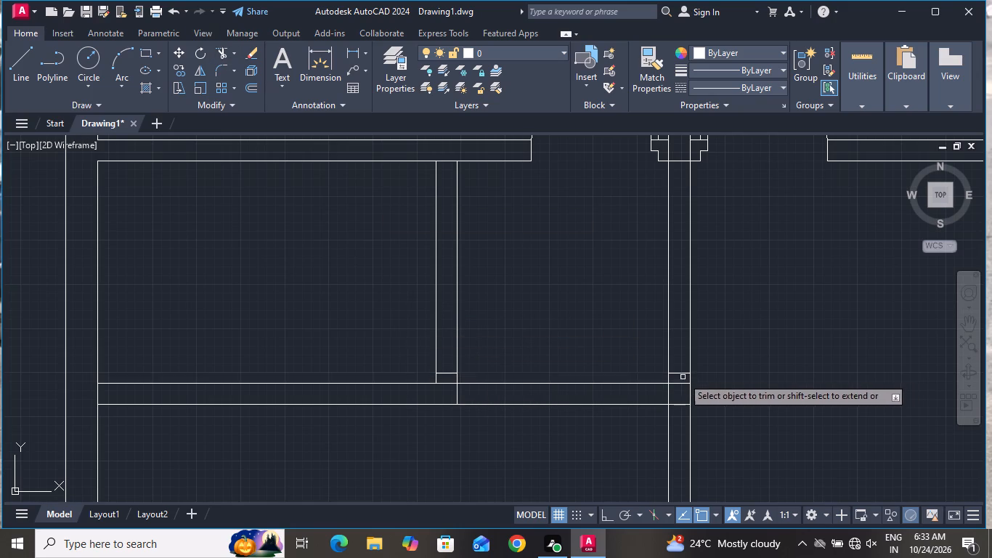
{"action": "left_click", "coordinate": [683, 375]}
{"action": "left_click", "coordinate": [471, 399]}
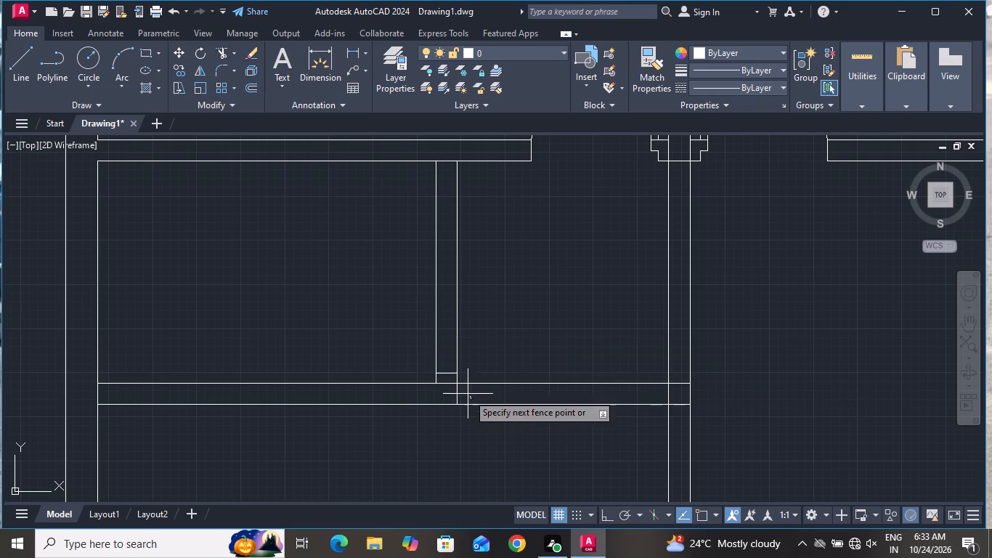
{"action": "left_click", "coordinate": [455, 391]}
{"action": "right_click", "coordinate": [473, 337]}
{"action": "left_click", "coordinate": [516, 162]}
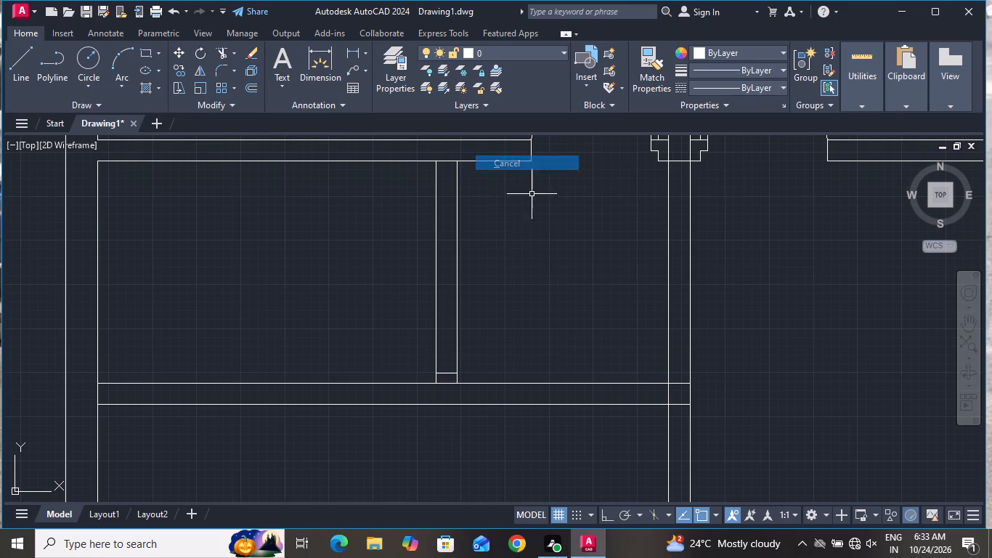
Offset the short jamb line in the vertical partition 2'6" to the north to mark the door opening.
{"action": "type", "text": "o 2'6"}
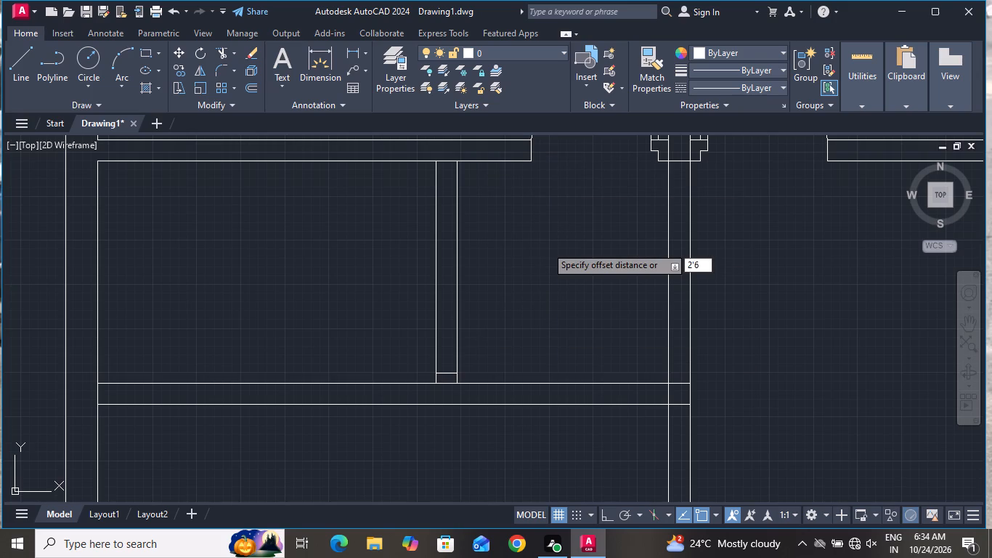
{"action": "key", "text": "shift+quotedbl"}
{"action": "key", "text": "Return"}
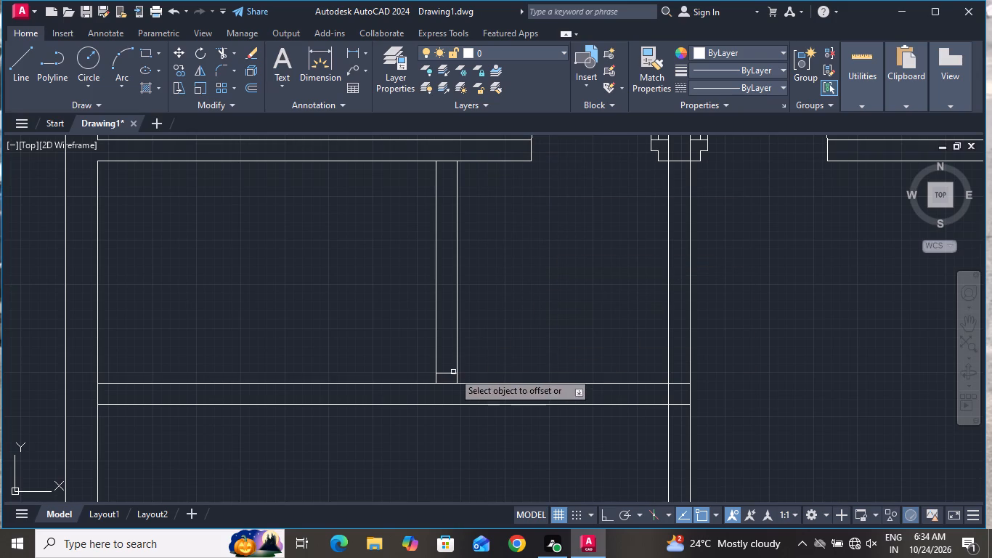
{"action": "left_click", "coordinate": [452, 376]}
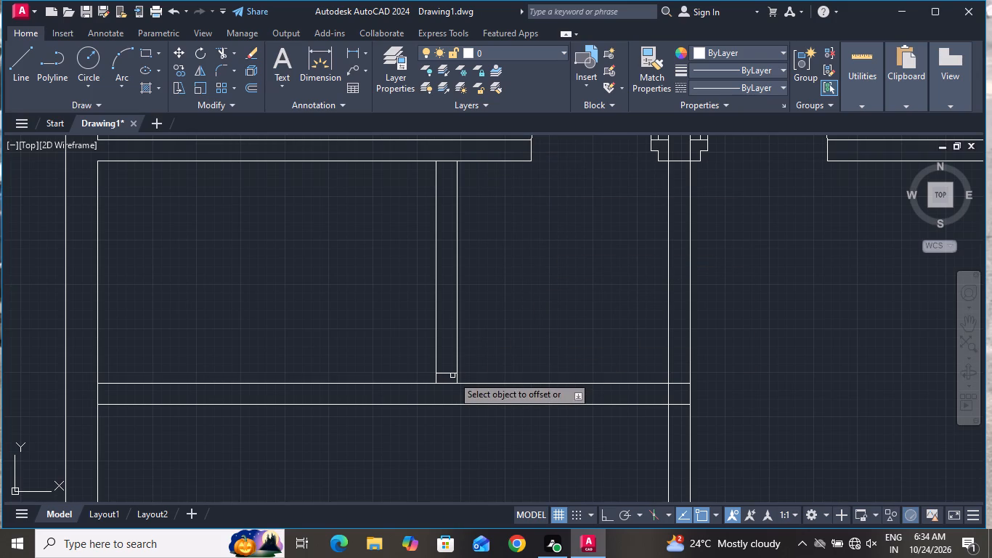
{"action": "left_click", "coordinate": [453, 372]}
{"action": "left_click", "coordinate": [452, 331]}
{"action": "right_click", "coordinate": [539, 289]}
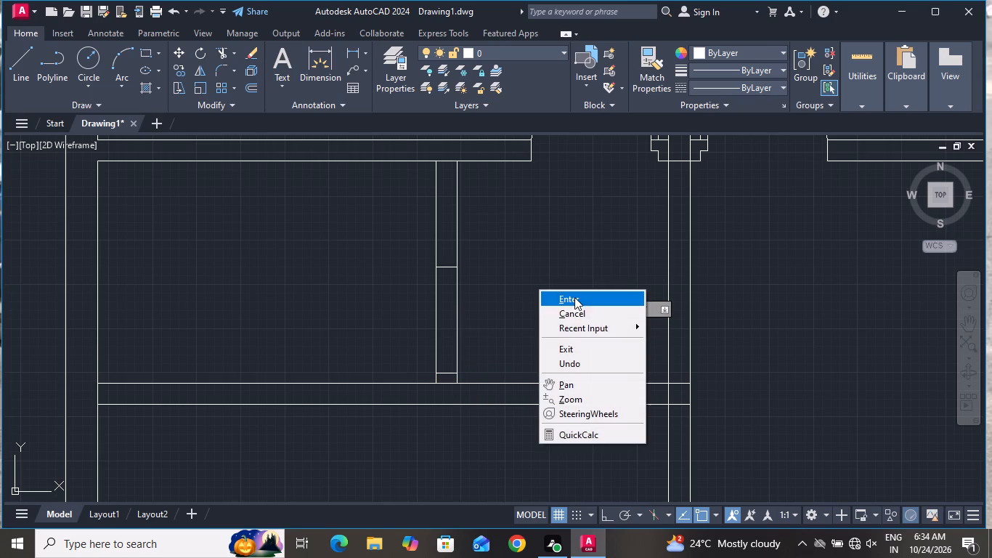
{"action": "left_click", "coordinate": [578, 320]}
{"action": "left_click", "coordinate": [553, 312]}
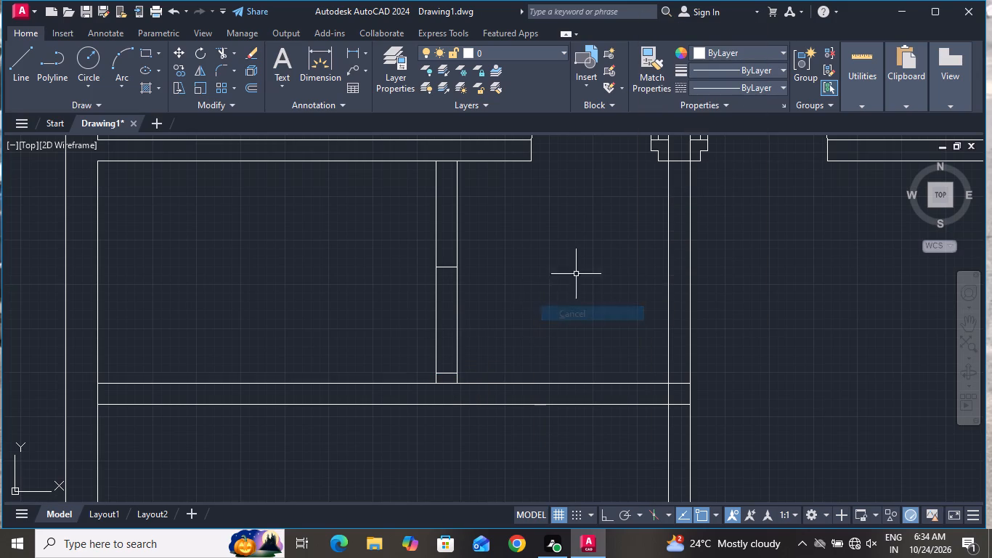
Draw a 2'6" horizontal door leaf line westward from the lower jamb's midpoint, with Ortho on.
{"action": "left_click", "coordinate": [20, 68]}
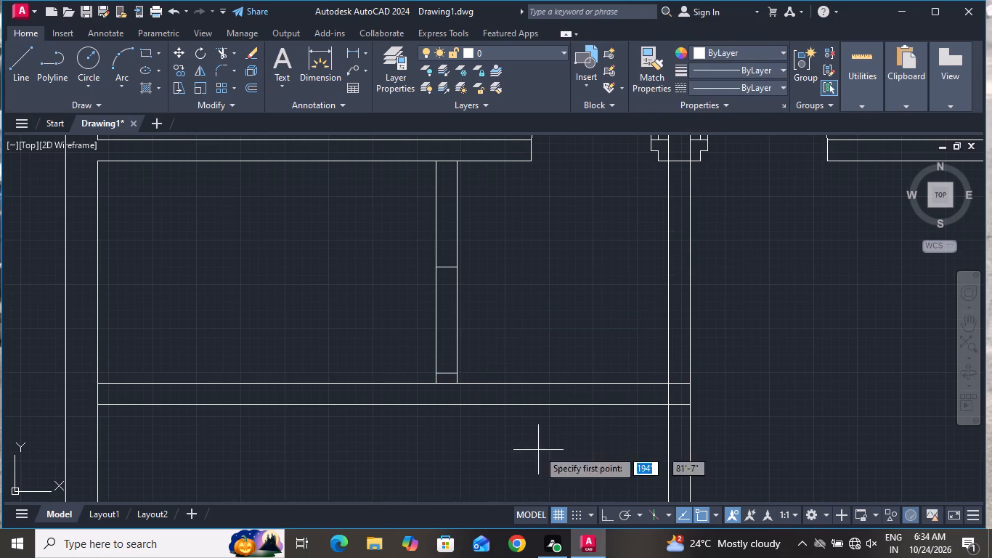
{"action": "scroll", "coordinate": [479, 394], "scroll_direction": "up", "scroll_amount": 1}
{"action": "left_click", "coordinate": [428, 360]}
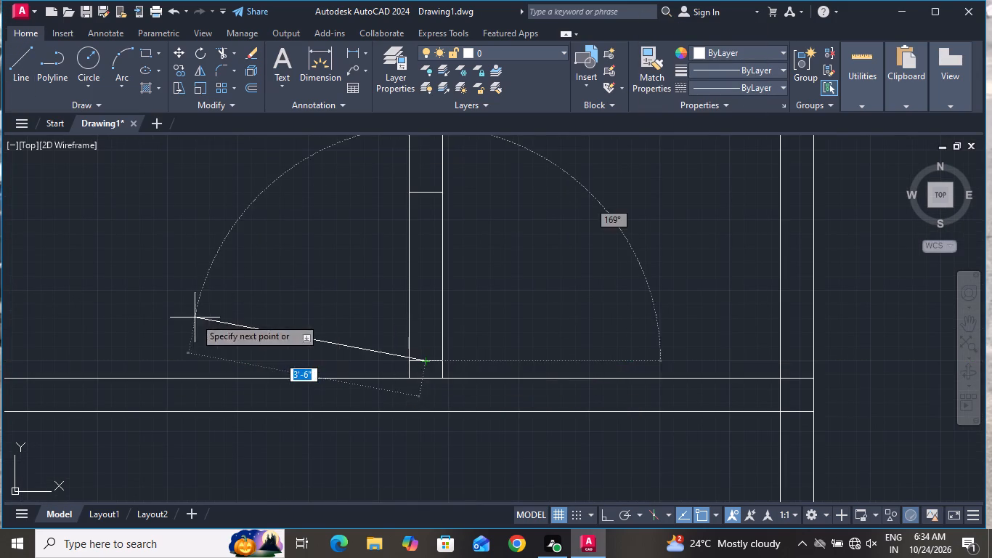
{"action": "left_click", "coordinate": [612, 514]}
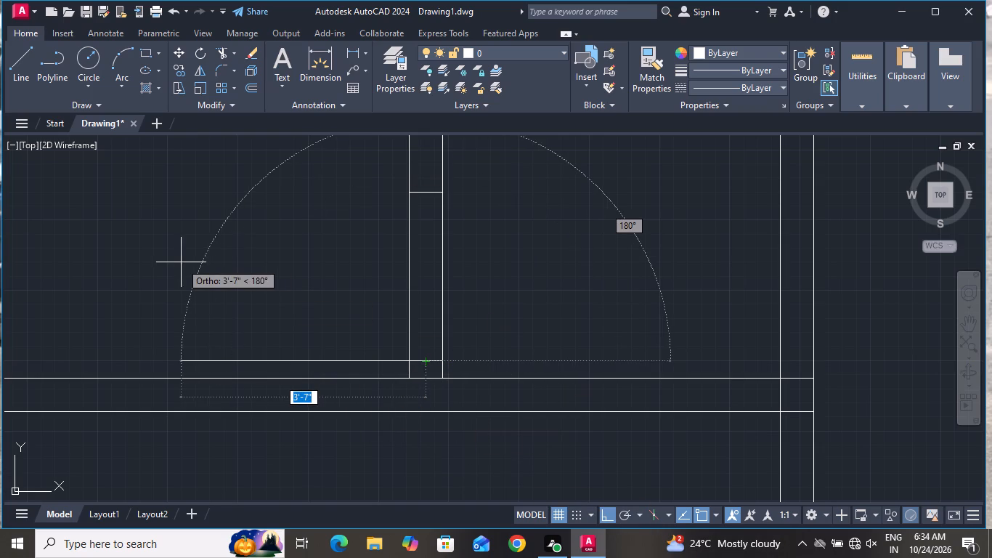
{"action": "type", "text": "2'6"}
{"action": "key", "text": "shift+quotedbl"}
{"action": "key", "text": "Return"}
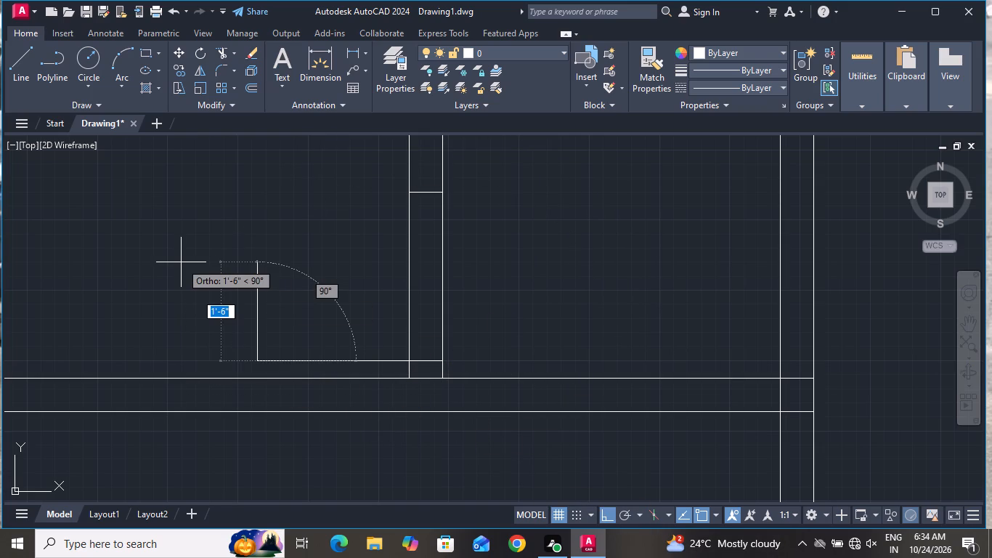
{"action": "right_click", "coordinate": [181, 262]}
{"action": "left_click", "coordinate": [209, 287]}
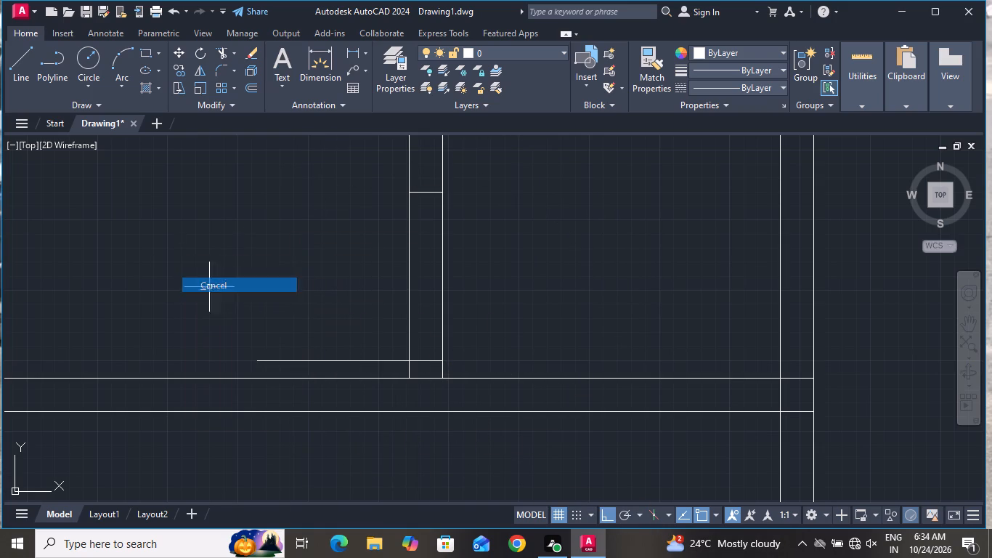
Offset the new 2'6" leaf line 2" to the north to give the door leaf its thickness.
{"action": "key", "text": "o"}
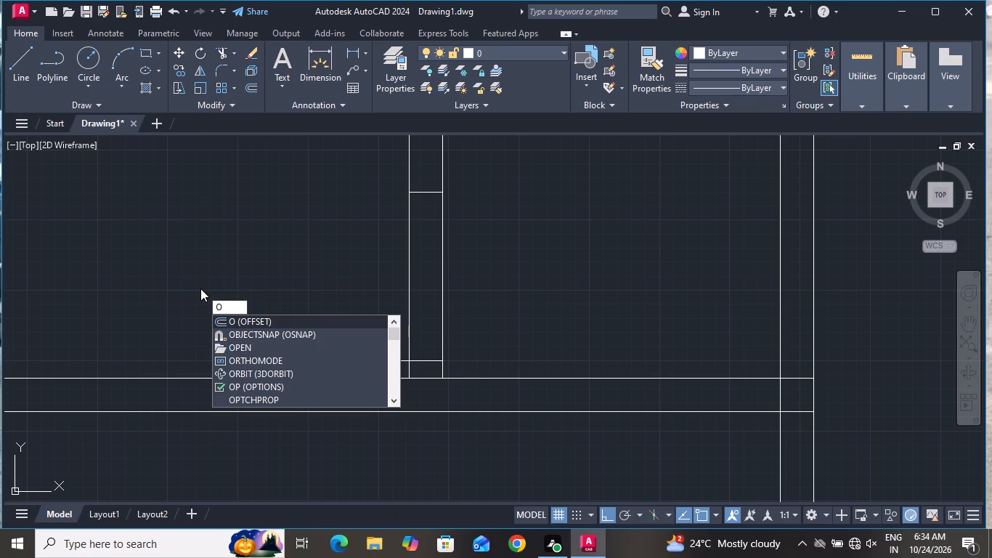
{"action": "key", "text": "space"}
{"action": "key", "text": "2"}
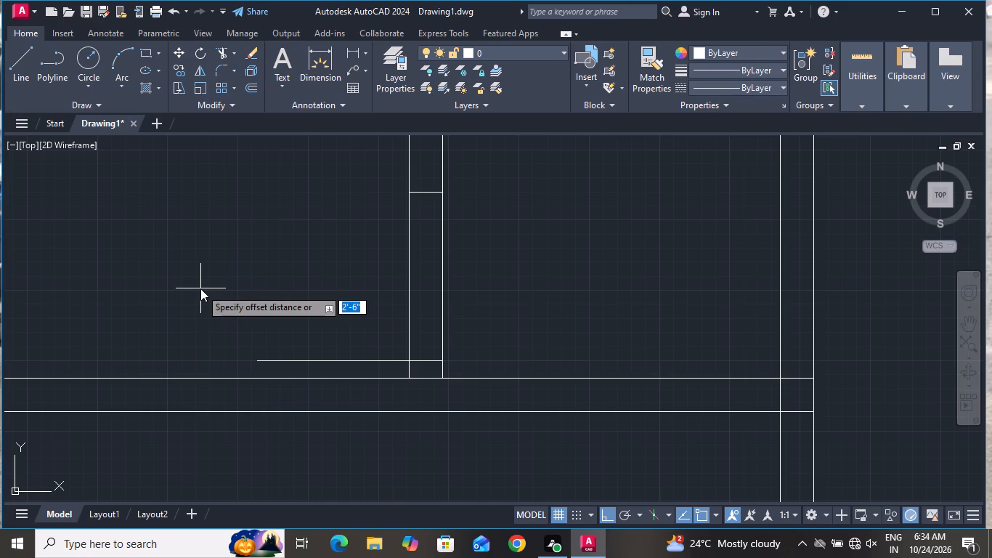
{"action": "key", "text": "shift+quotedbl"}
{"action": "key", "text": "Return"}
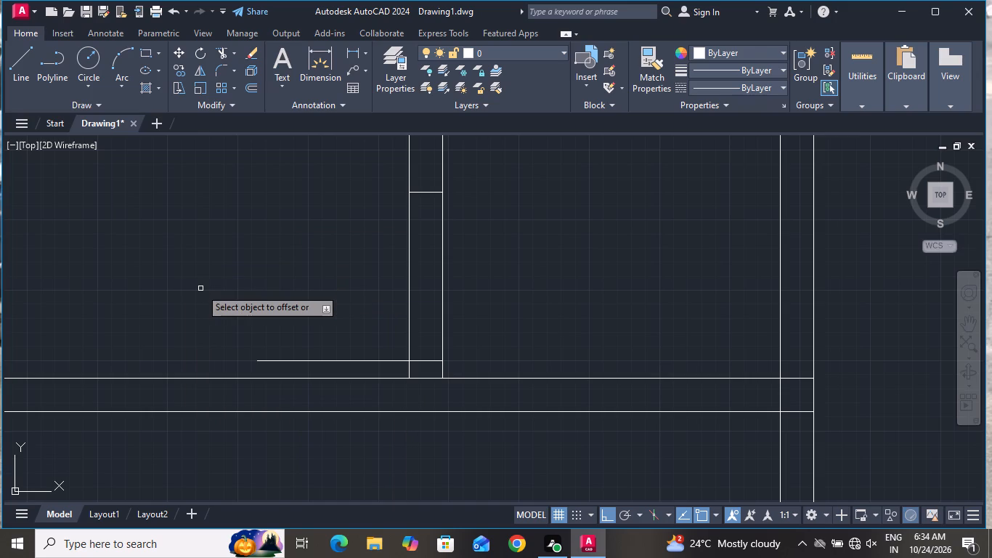
{"action": "left_click", "coordinate": [344, 363]}
{"action": "left_click", "coordinate": [349, 340]}
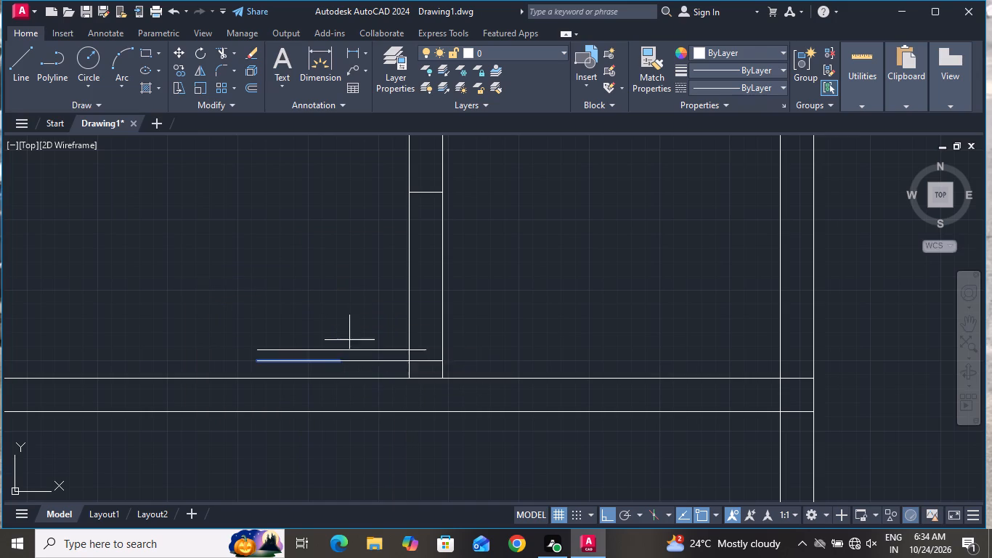
{"action": "right_click", "coordinate": [350, 296]}
{"action": "left_click", "coordinate": [378, 320]}
Draw the door swing as a three-point arc from the upper jamb's midpoint through the leaf's top west corner to its bottom west corner.
{"action": "type", "text": "a"}
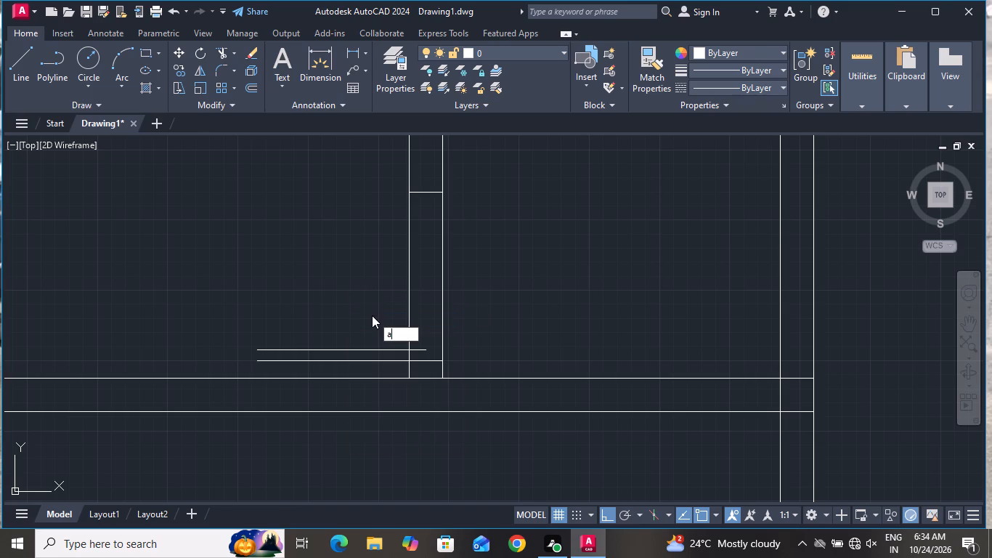
{"action": "key", "text": "space"}
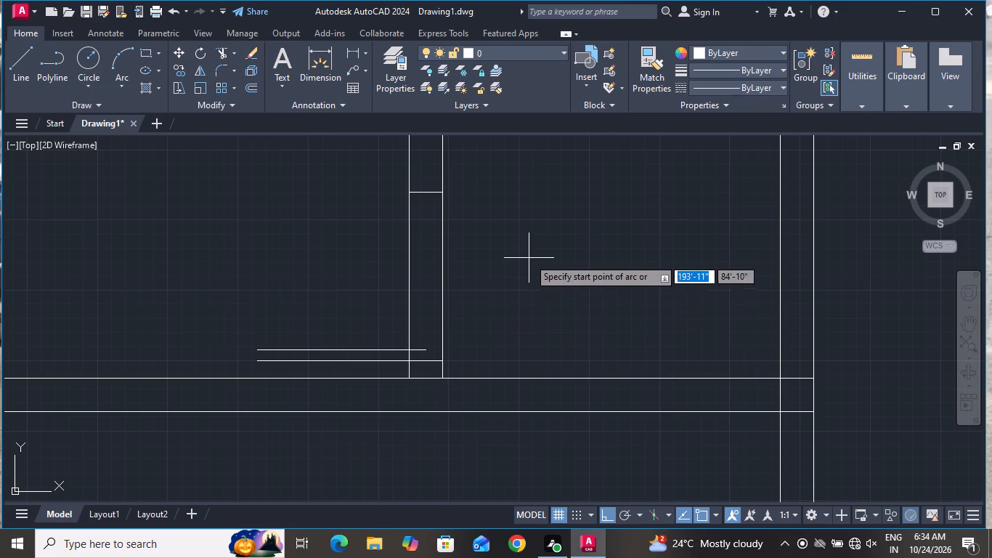
{"action": "left_click", "coordinate": [426, 193]}
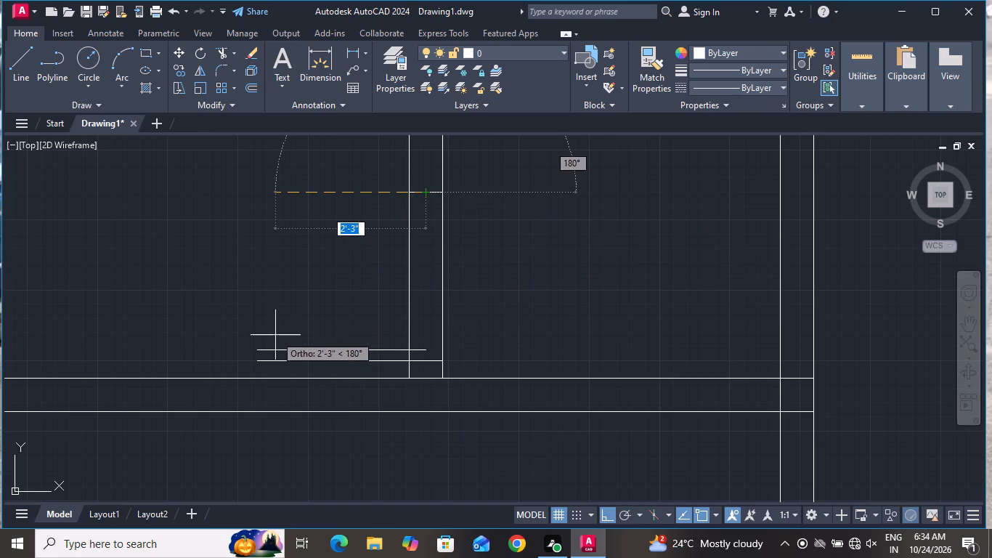
{"action": "scroll", "coordinate": [255, 366], "scroll_direction": "up", "scroll_amount": 2}
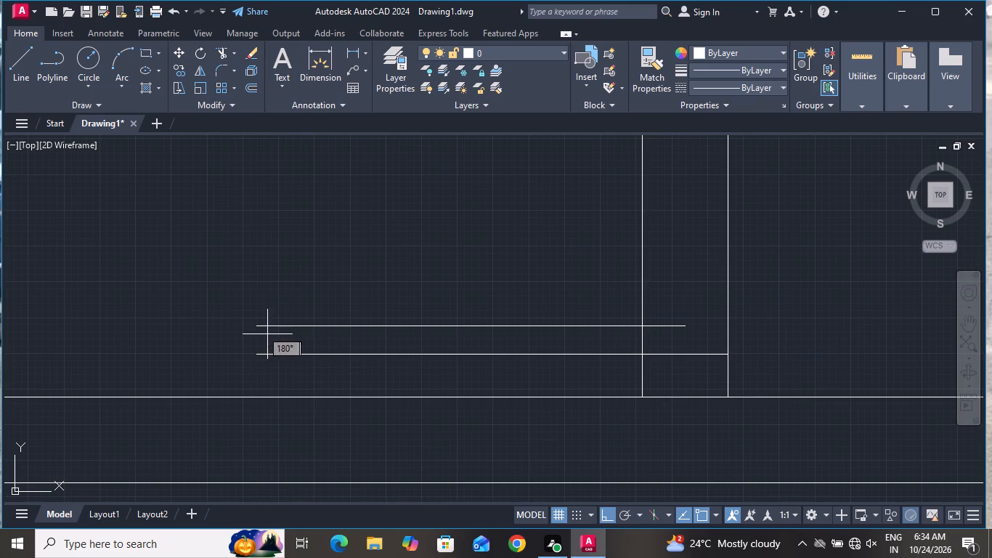
{"action": "left_click", "coordinate": [258, 323]}
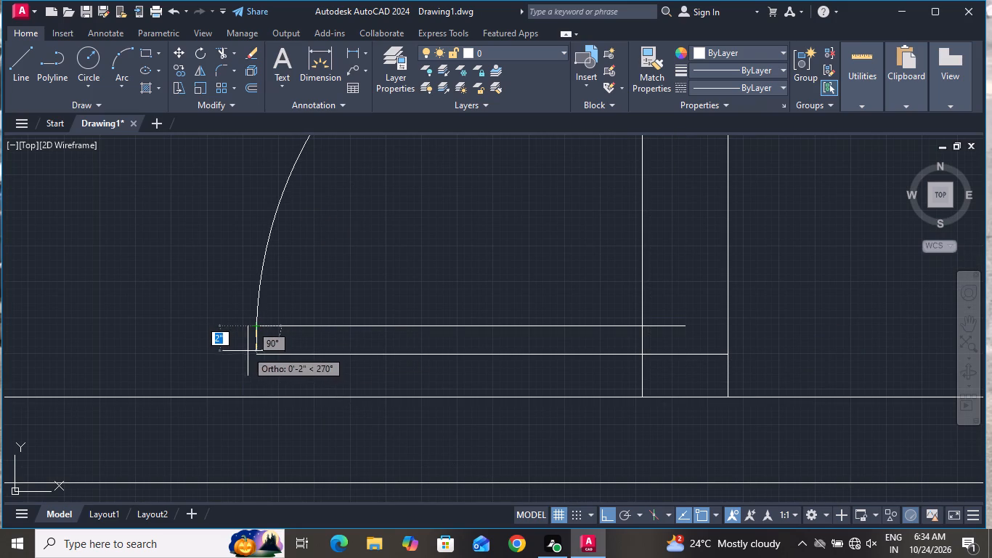
{"action": "left_click", "coordinate": [253, 355]}
{"action": "scroll", "coordinate": [275, 349], "scroll_direction": "down", "scroll_amount": 2}
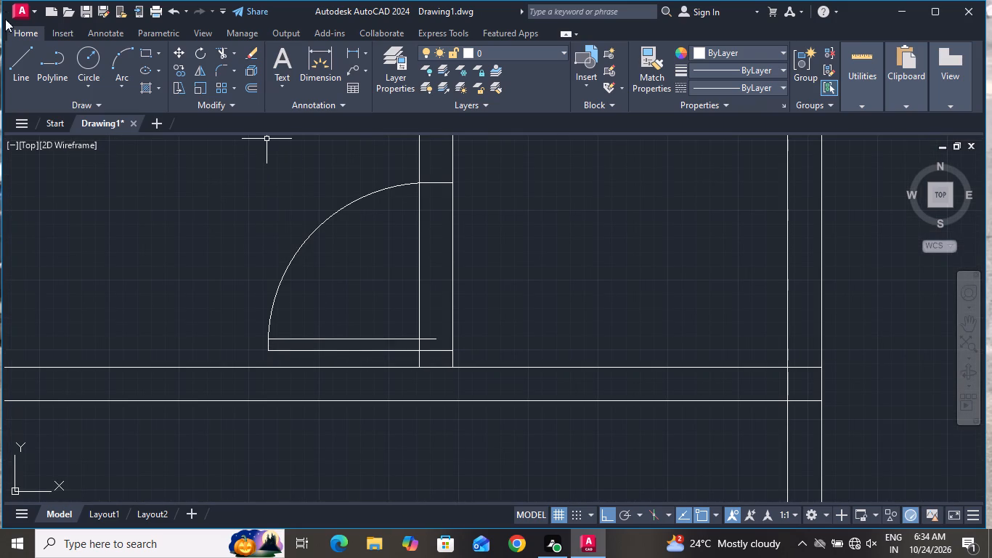
Draw a 2" vertical line closing the east end of the new door leaf between its two horizontal lines.
{"action": "left_click", "coordinate": [28, 72]}
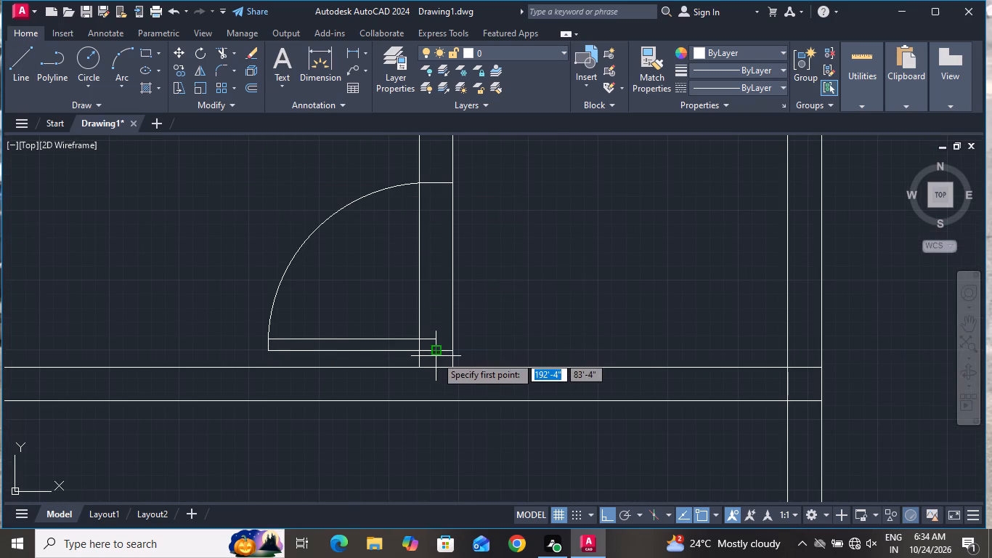
{"action": "scroll", "coordinate": [436, 356], "scroll_direction": "up", "scroll_amount": 1}
{"action": "left_click", "coordinate": [434, 331]}
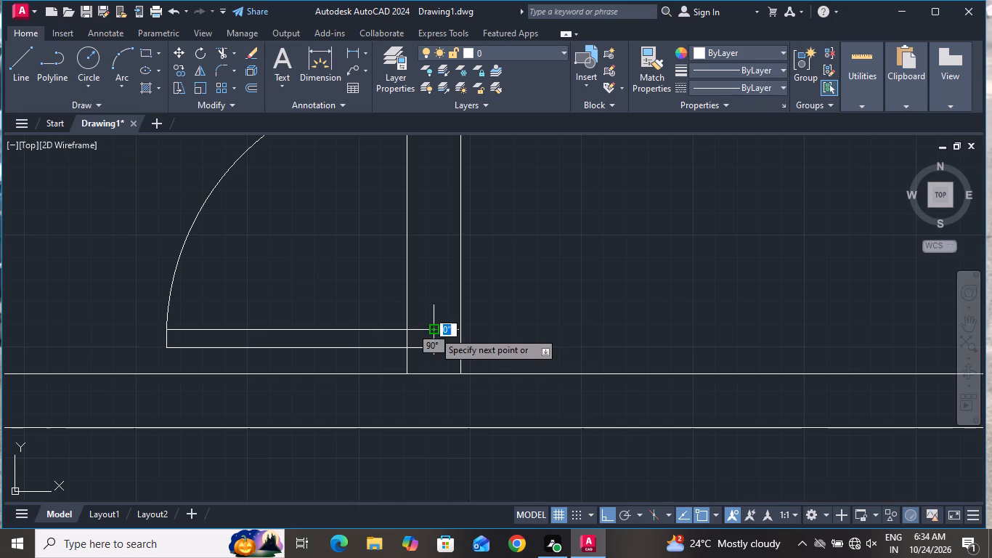
{"action": "left_click", "coordinate": [432, 349]}
{"action": "right_click", "coordinate": [432, 349]}
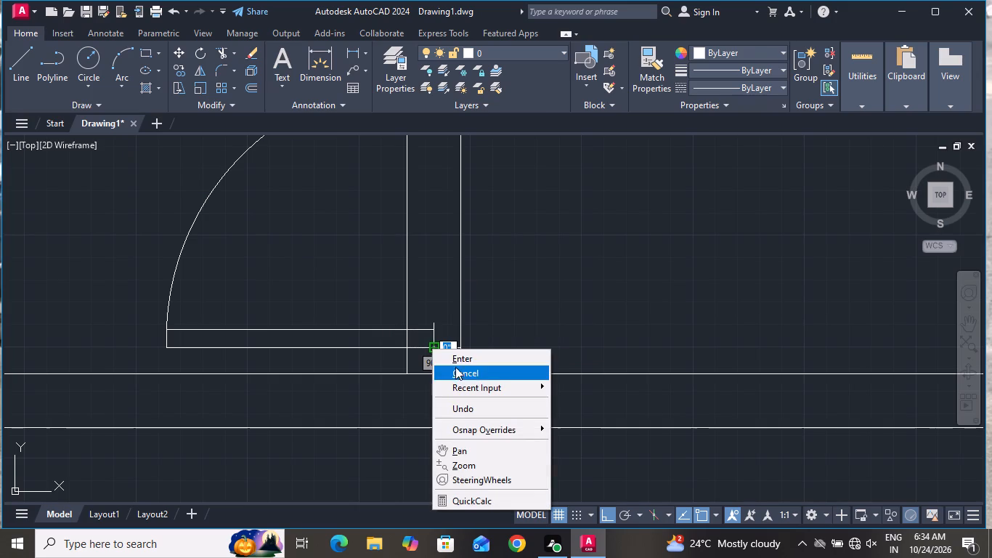
{"action": "left_click", "coordinate": [453, 372]}
Trim the door leaf's lower line between the west wall line and the leaf's east end, and both partition lines across the opening.
{"action": "left_click", "coordinate": [227, 57]}
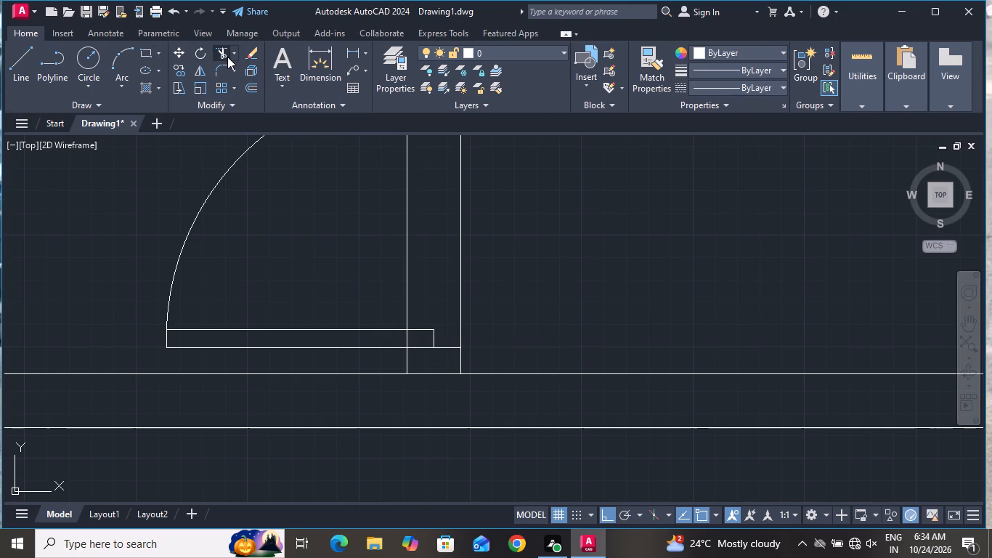
{"action": "scroll", "coordinate": [417, 337], "scroll_direction": "up", "scroll_amount": 2}
{"action": "left_click", "coordinate": [419, 344]}
{"action": "left_click", "coordinate": [423, 396]}
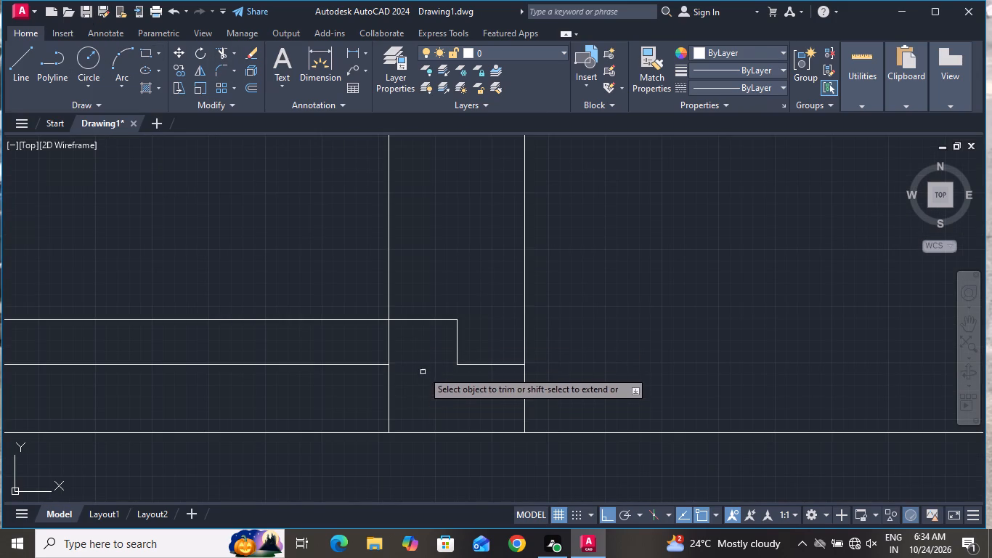
{"action": "scroll", "coordinate": [407, 320], "scroll_direction": "down", "scroll_amount": 3}
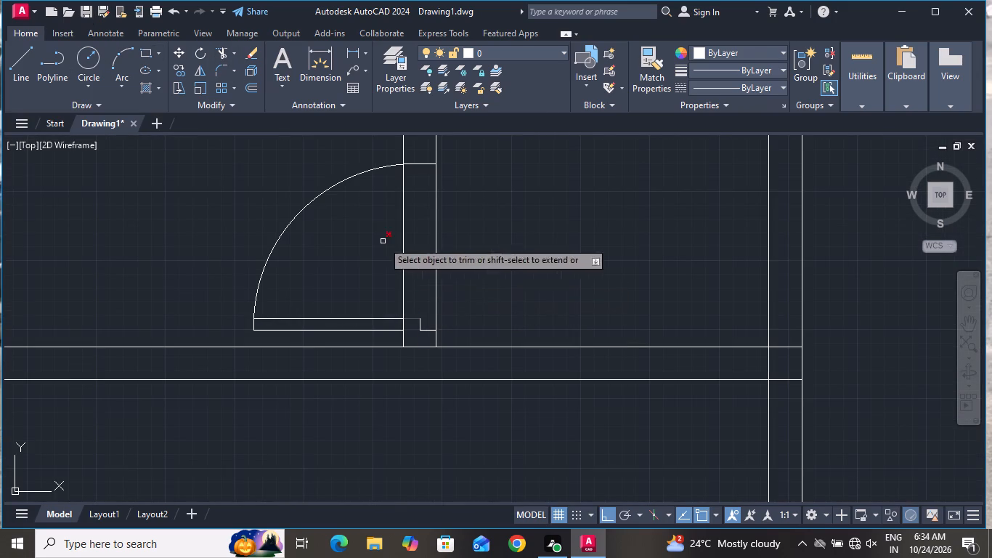
{"action": "left_click", "coordinate": [383, 241]}
{"action": "left_click", "coordinate": [454, 238]}
{"action": "scroll", "coordinate": [462, 275], "scroll_direction": "down", "scroll_amount": 2}
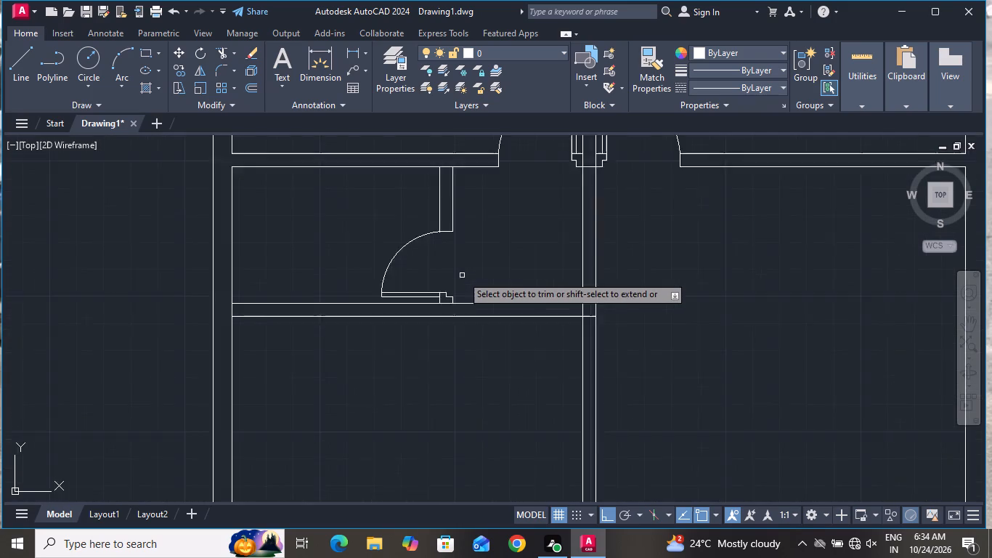
{"action": "scroll", "coordinate": [462, 275], "scroll_direction": "down", "scroll_amount": 1}
{"action": "right_click", "coordinate": [493, 250]}
{"action": "left_click", "coordinate": [515, 269]}
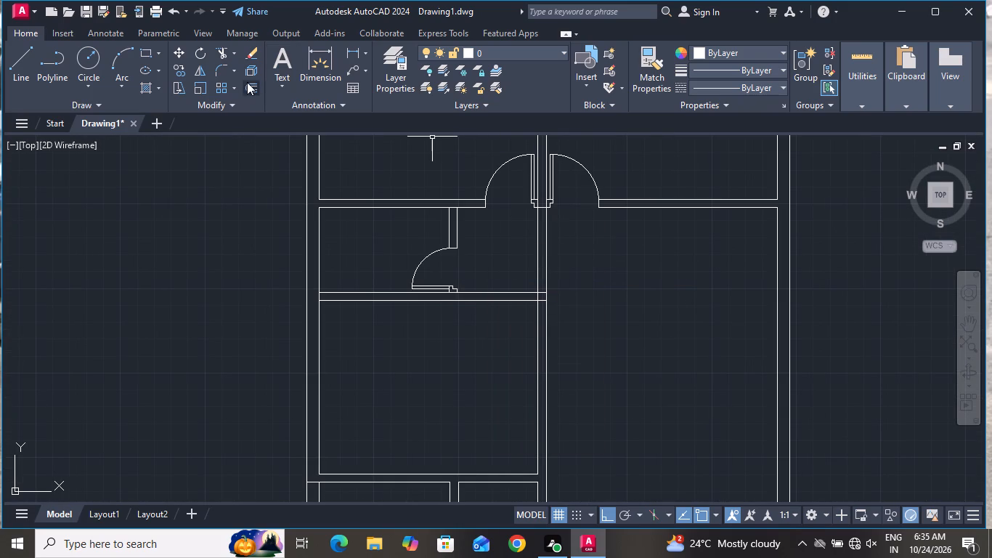
Trim the two vertical partition lines between the paired doors' wall and the horizontal partition below, opening the passage.
{"action": "left_click", "coordinate": [219, 50]}
{"action": "left_click", "coordinate": [516, 269]}
{"action": "left_click", "coordinate": [570, 256]}
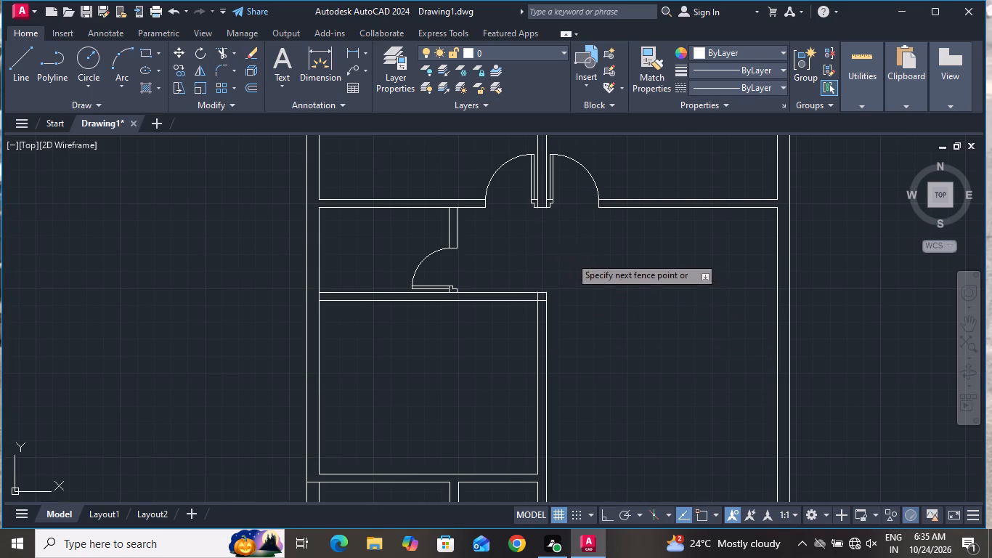
{"action": "right_click", "coordinate": [576, 285]}
{"action": "left_click", "coordinate": [601, 310]}
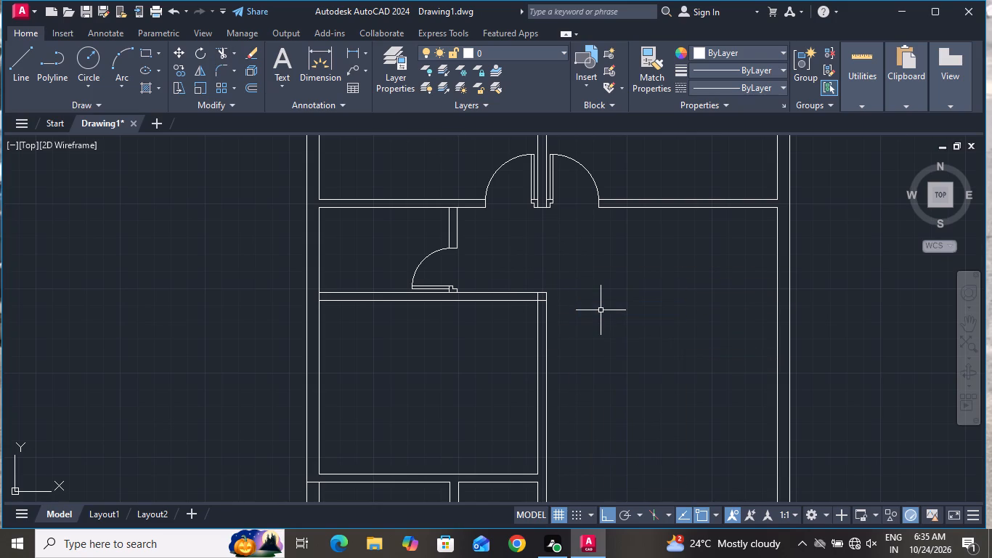
Offset the vertical partition's west line 3" to the west at the corner with the horizontal partition.
{"action": "type", "text": "o"}
{"action": "key", "text": "space"}
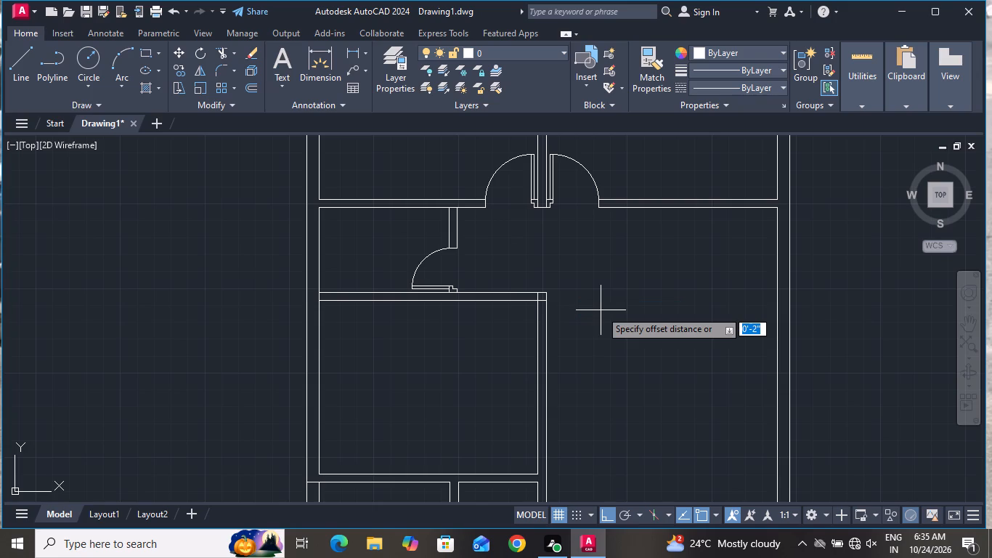
{"action": "key", "text": "3"}
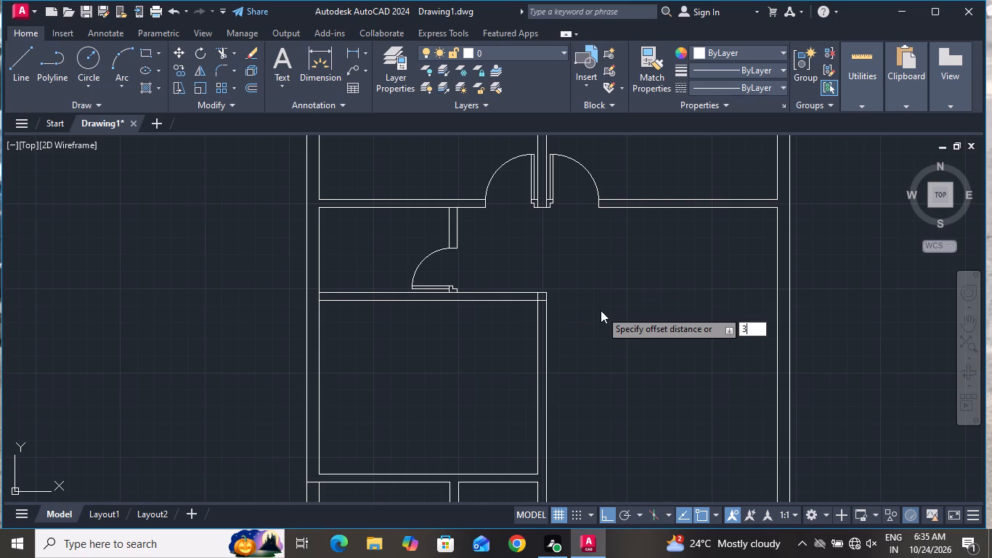
{"action": "key", "text": "shift+quotedbl"}
{"action": "key", "text": "Return"}
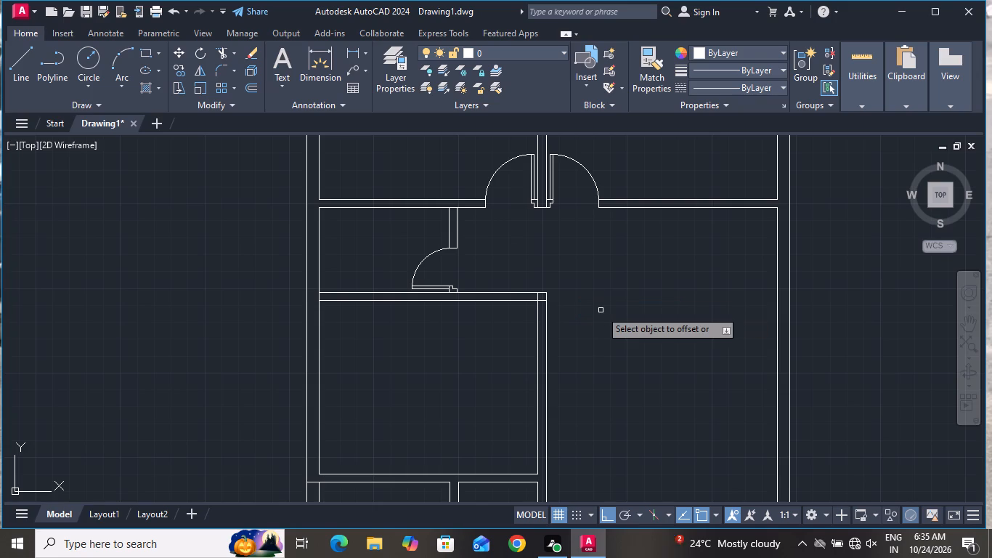
{"action": "scroll", "coordinate": [524, 310], "scroll_direction": "up", "scroll_amount": 1}
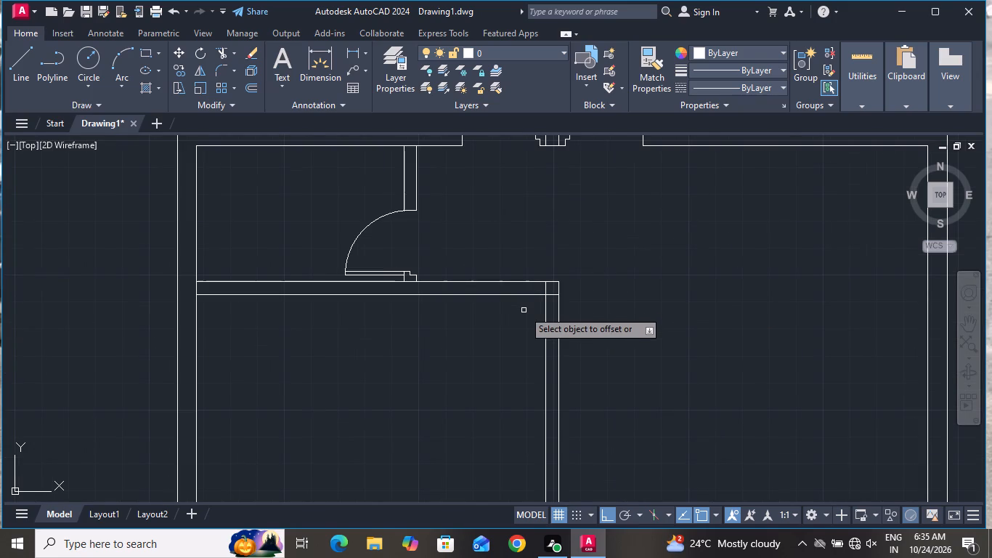
{"action": "scroll", "coordinate": [493, 308], "scroll_direction": "up", "scroll_amount": 1}
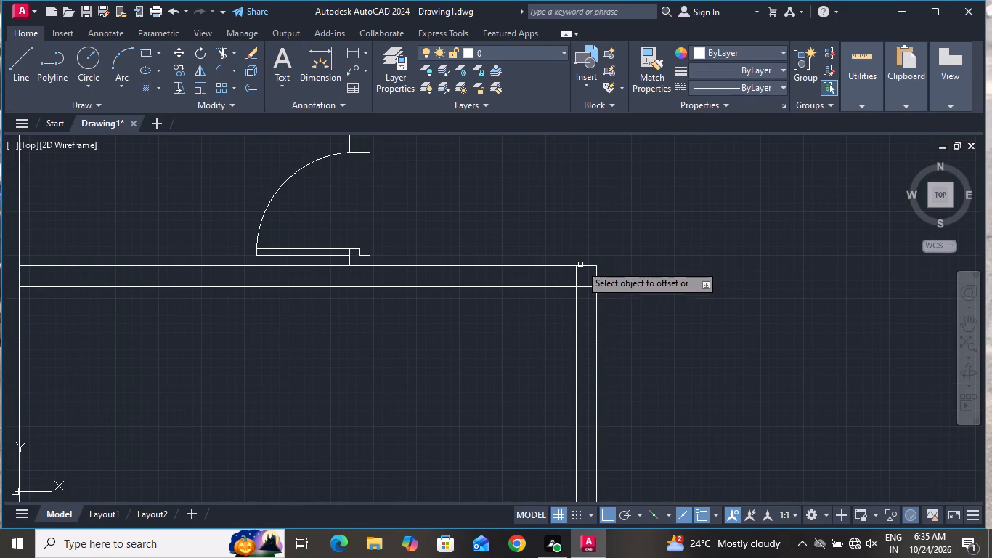
{"action": "left_click", "coordinate": [574, 272]}
{"action": "left_click", "coordinate": [563, 282]}
{"action": "right_click", "coordinate": [519, 304]}
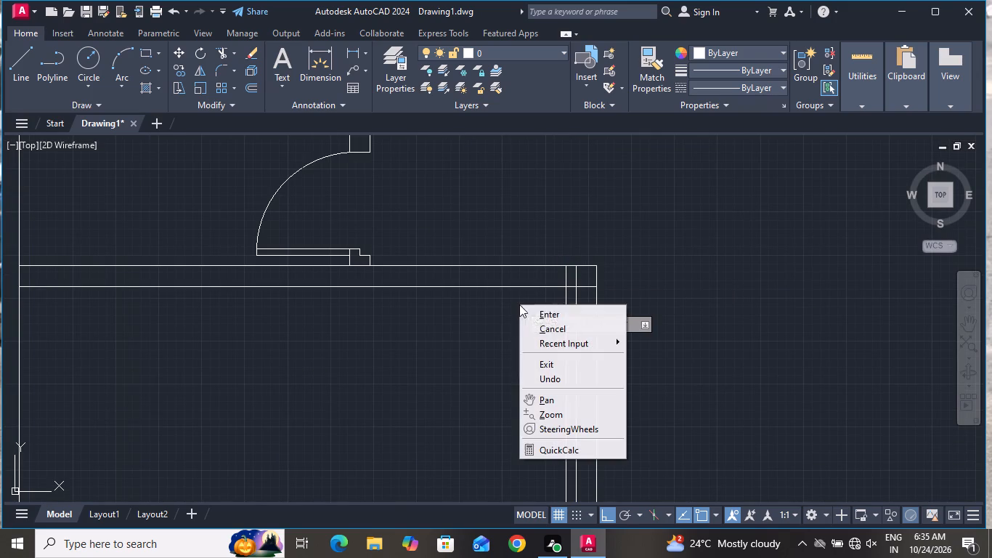
{"action": "left_click", "coordinate": [542, 327]}
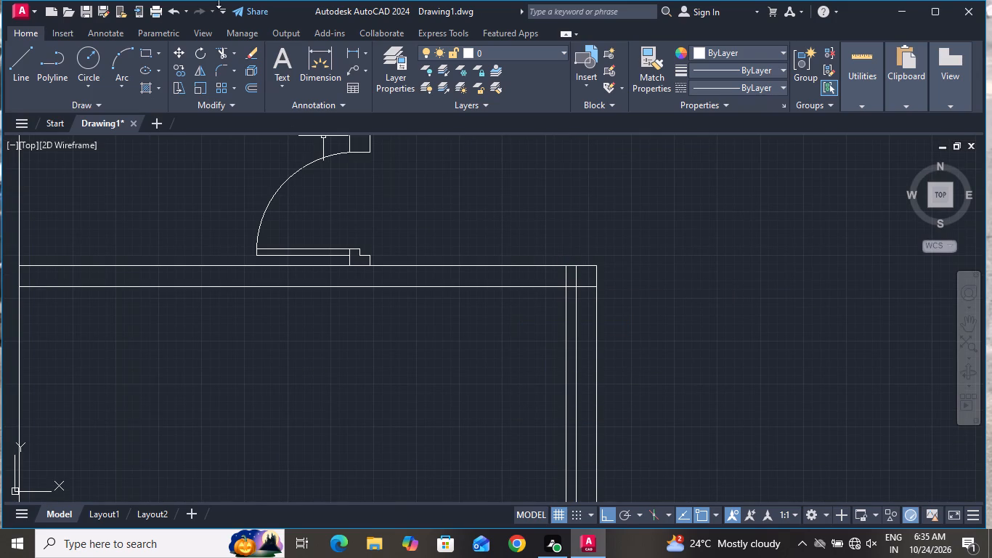
Trim the new 3" offset line below the horizontal partition, leaving a short jamb line within the wall thickness.
{"action": "left_click", "coordinate": [221, 50]}
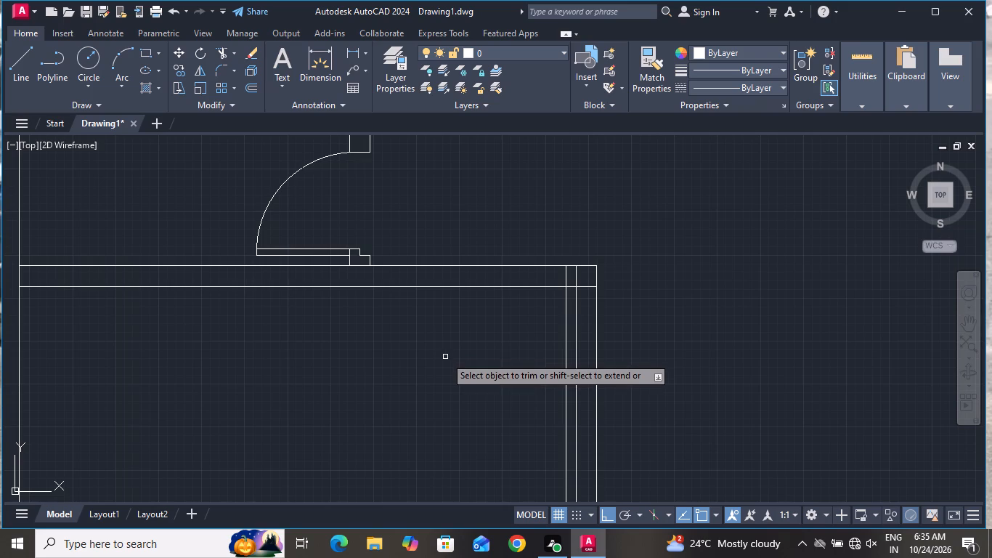
{"action": "left_click", "coordinate": [566, 307]}
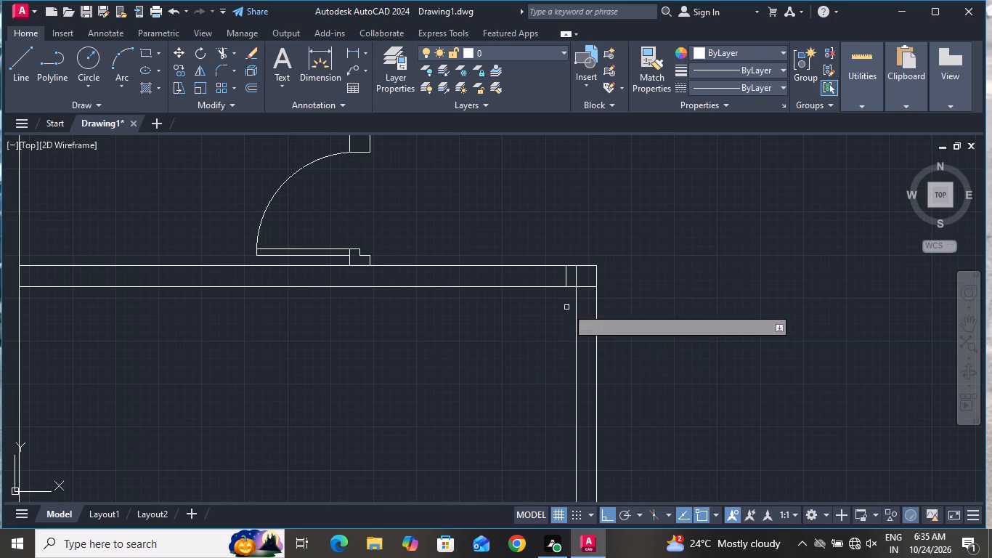
{"action": "right_click", "coordinate": [657, 256]}
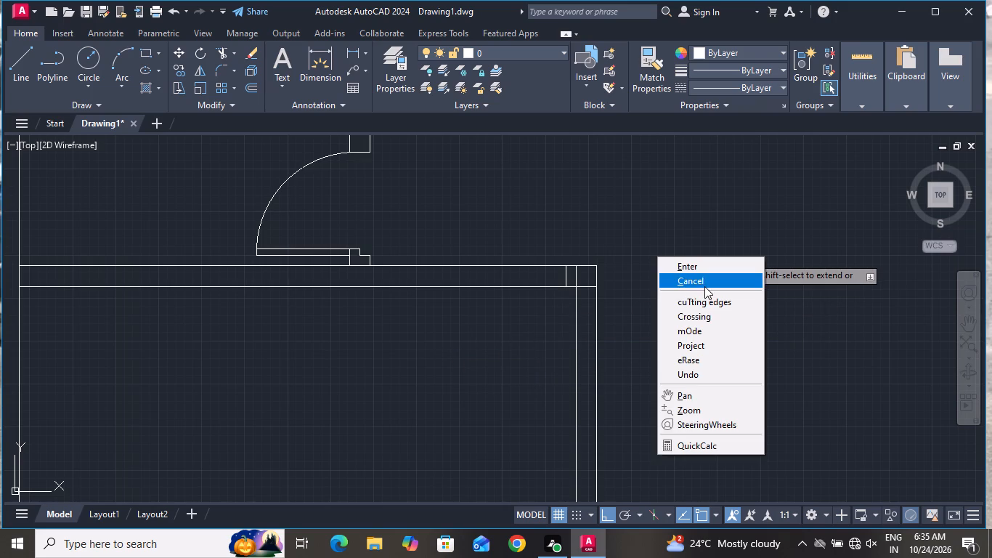
{"action": "left_click", "coordinate": [704, 286]}
Offset the short jamb line 3' to the west to mark the other side of the door opening.
{"action": "type", "text": "o 3'"}
{"action": "key", "text": "Return"}
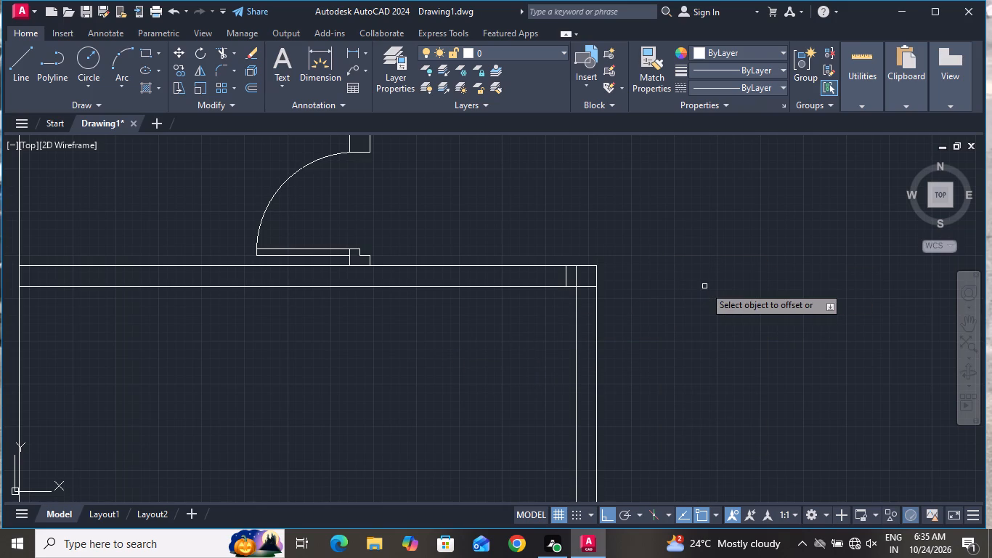
{"action": "scroll", "coordinate": [556, 270], "scroll_direction": "up", "scroll_amount": 2}
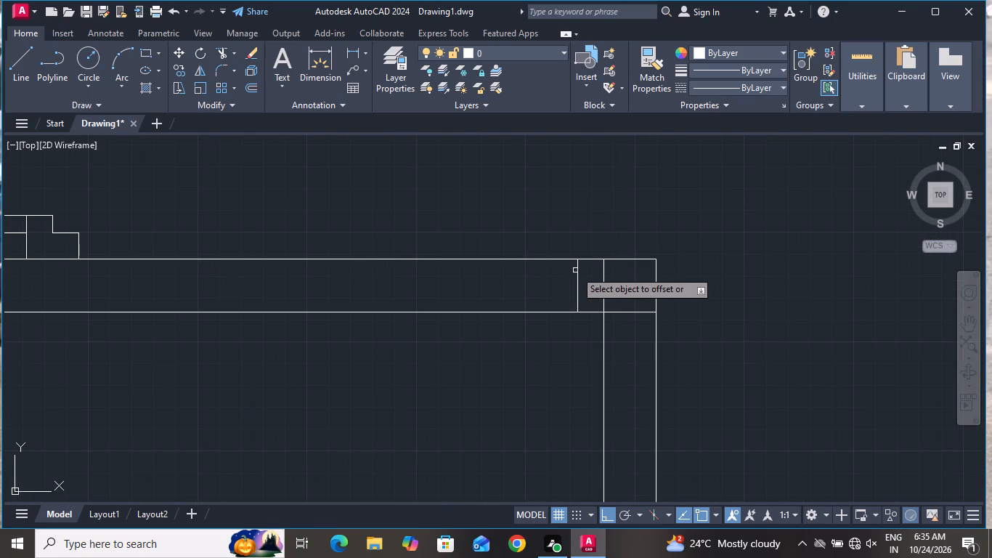
{"action": "left_click", "coordinate": [577, 285]}
{"action": "left_click", "coordinate": [426, 314]}
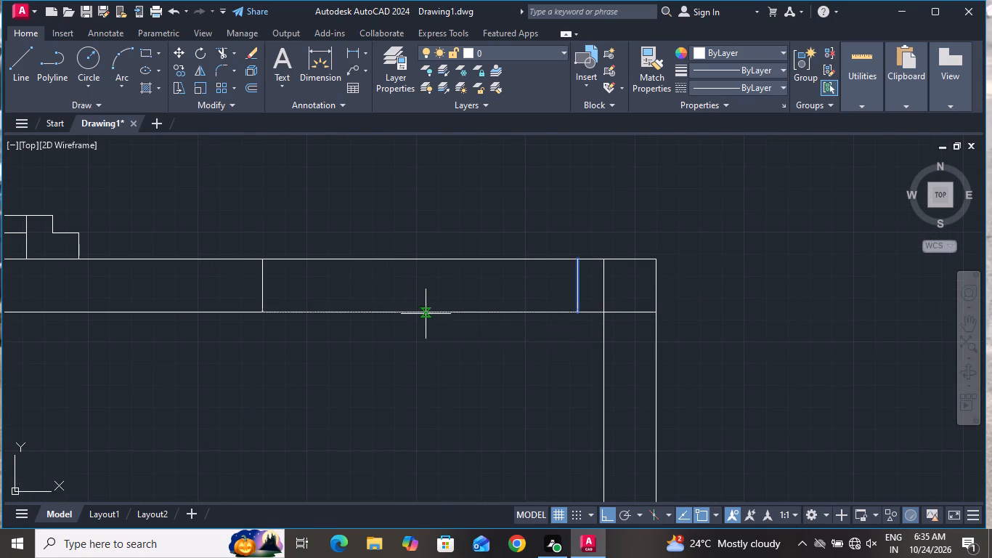
{"action": "right_click", "coordinate": [369, 412]}
{"action": "left_click", "coordinate": [412, 288]}
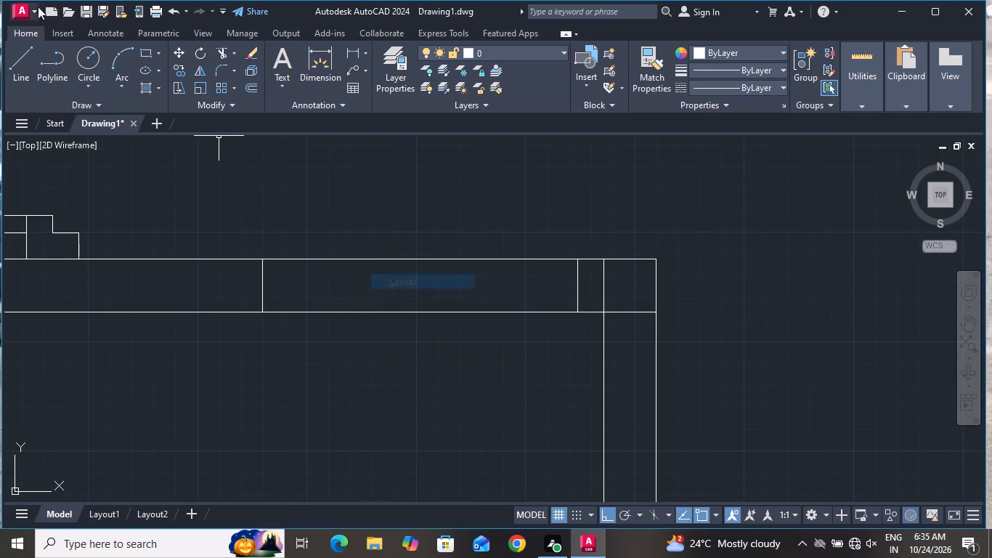
Draw a 3' vertical door leaf line southward from the east jamb's midpoint, with Ortho on.
{"action": "left_click", "coordinate": [17, 56]}
{"action": "scroll", "coordinate": [261, 227], "scroll_direction": "down", "scroll_amount": 2}
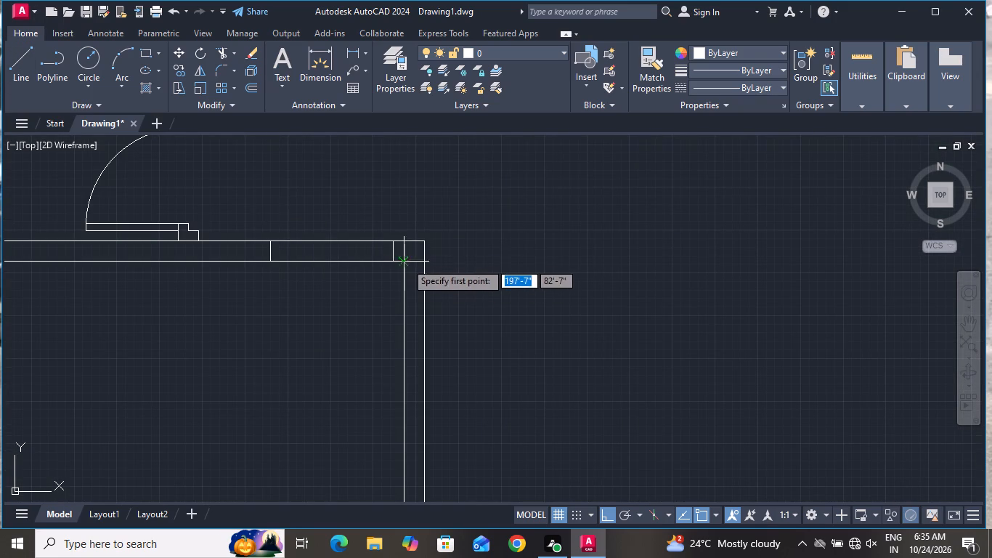
{"action": "left_click", "coordinate": [392, 251]}
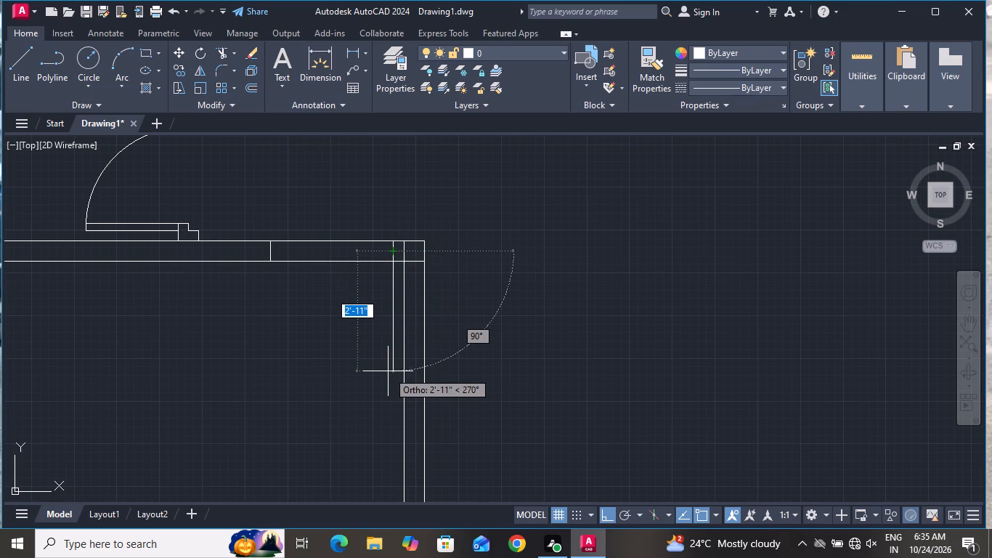
{"action": "key", "text": "3"}
{"action": "key", "text": "apostrophe"}
{"action": "key", "text": "Return"}
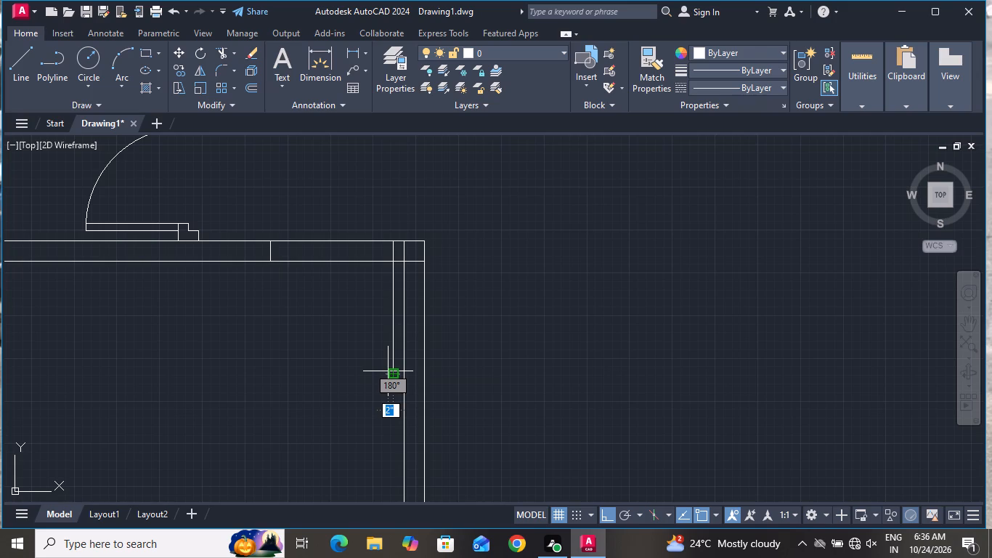
{"action": "right_click", "coordinate": [293, 383]}
{"action": "left_click", "coordinate": [380, 243]}
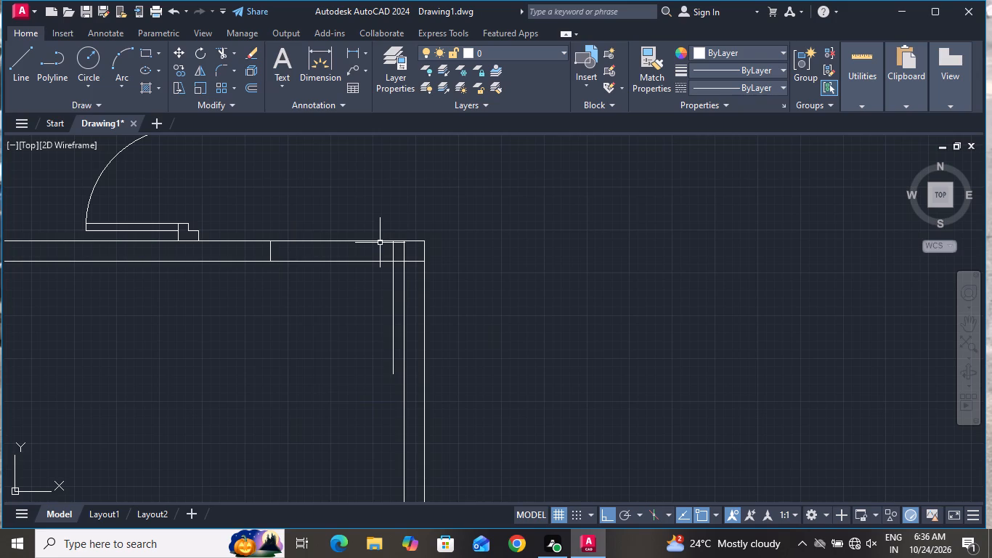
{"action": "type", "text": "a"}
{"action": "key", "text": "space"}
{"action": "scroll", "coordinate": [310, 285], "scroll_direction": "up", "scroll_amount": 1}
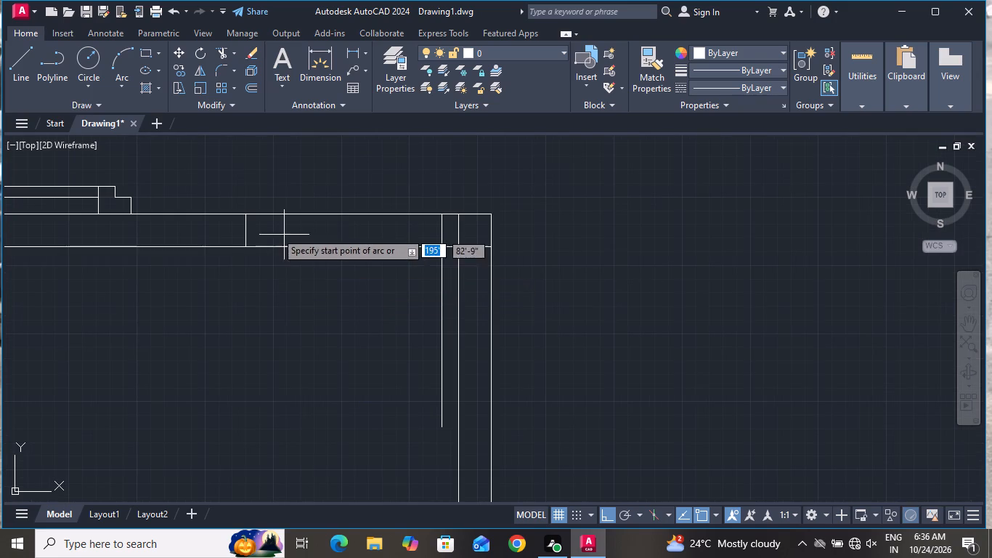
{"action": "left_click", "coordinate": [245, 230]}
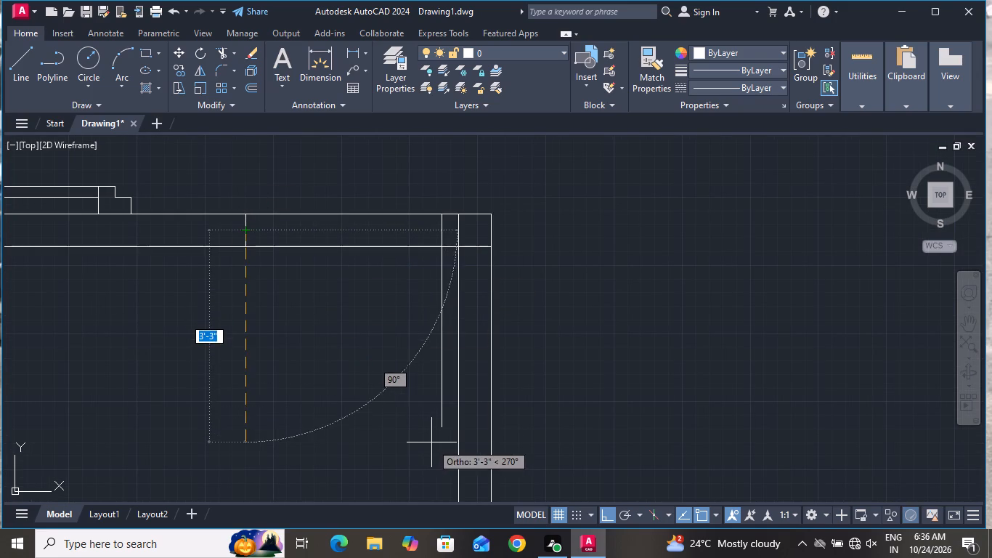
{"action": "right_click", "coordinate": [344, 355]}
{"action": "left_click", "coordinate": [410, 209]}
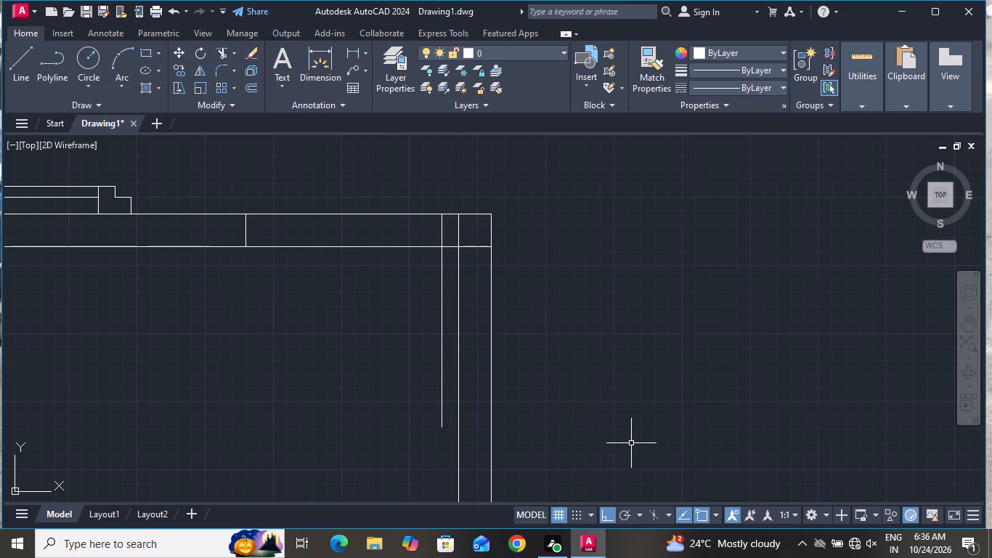
Offset the 3' door leaf line 2" to the west to give the leaf its thickness.
{"action": "type", "text": "o 2"}
{"action": "key", "text": "shift+quotedbl"}
{"action": "key", "text": "Return"}
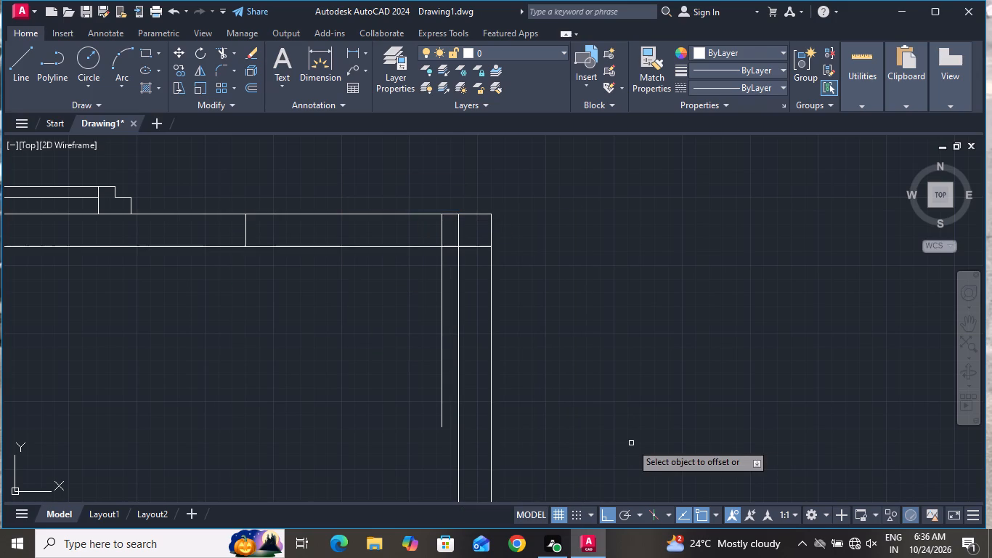
{"action": "left_click", "coordinate": [439, 318]}
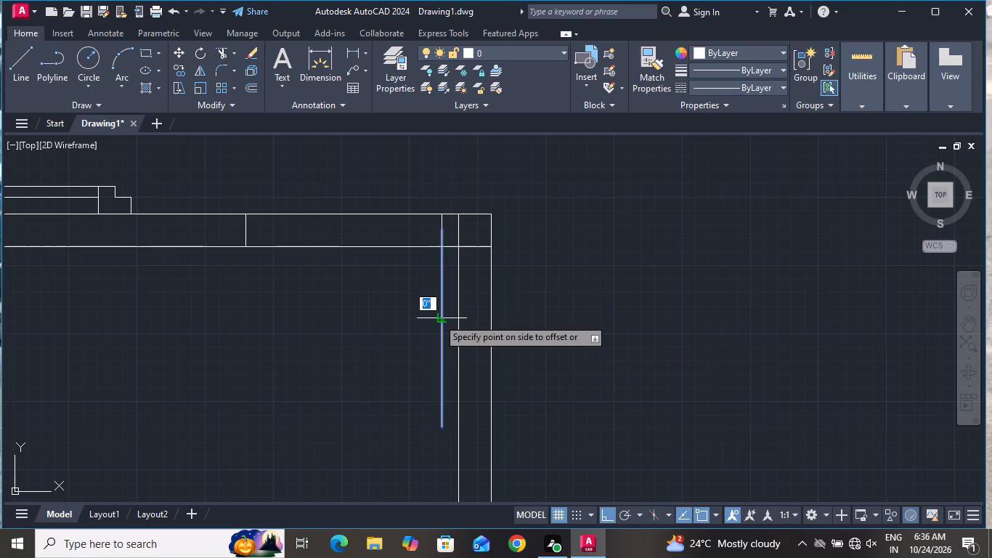
{"action": "left_click", "coordinate": [391, 327]}
{"action": "right_click", "coordinate": [391, 327]}
{"action": "left_click", "coordinate": [443, 347]}
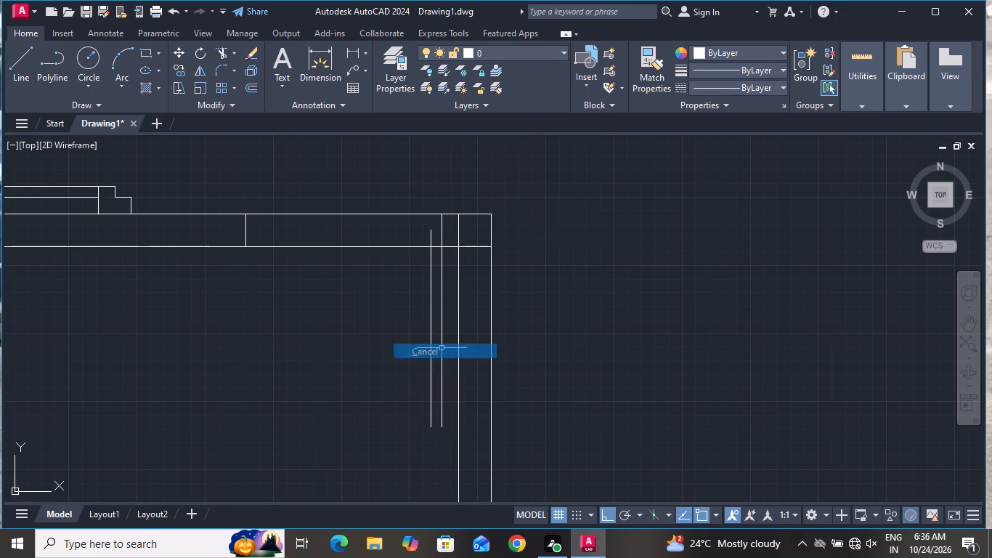
Draw the door swing as a three-point arc from the west jamb's midpoint through the leaf's bottom west corner to its bottom east corner.
{"action": "type", "text": "a"}
{"action": "key", "text": "space"}
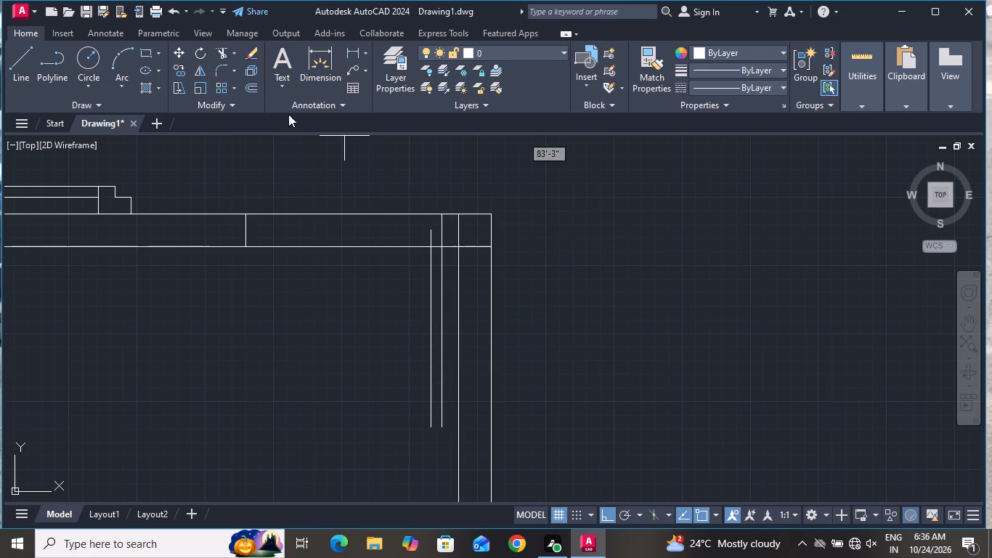
{"action": "left_click", "coordinate": [245, 226]}
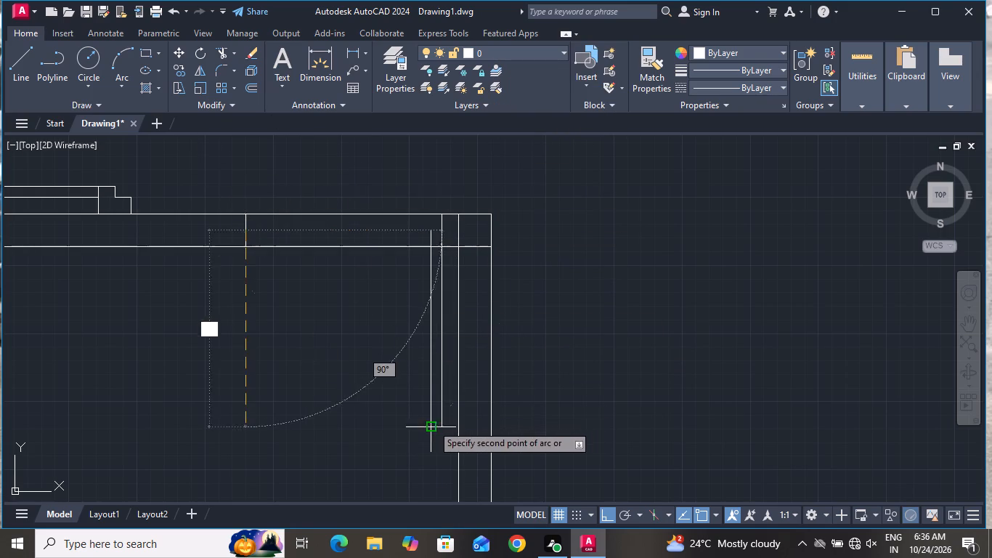
{"action": "left_click", "coordinate": [431, 424]}
{"action": "left_click", "coordinate": [443, 427]}
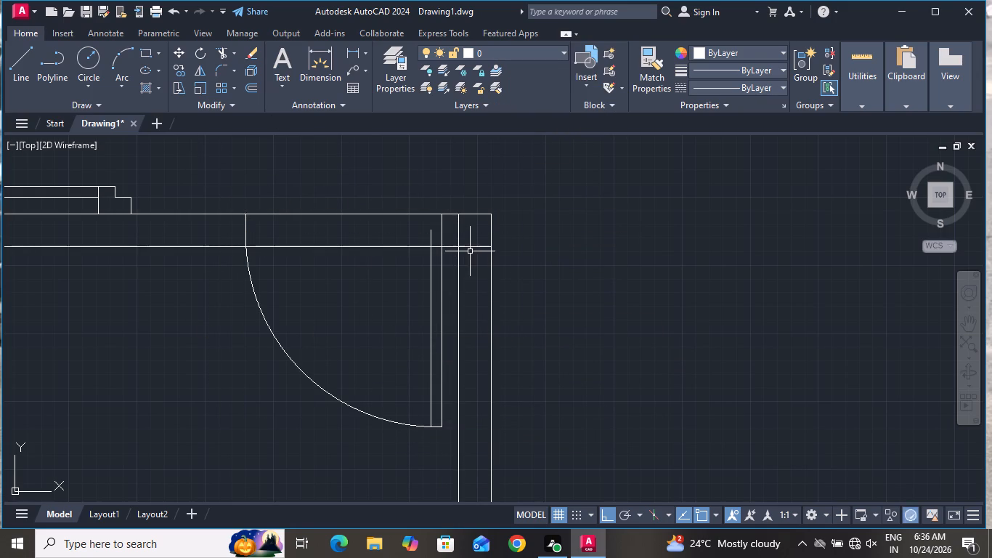
Draw a short horizontal line closing the north end of the door leaf, from its west line to the east jamb.
{"action": "left_click", "coordinate": [25, 62]}
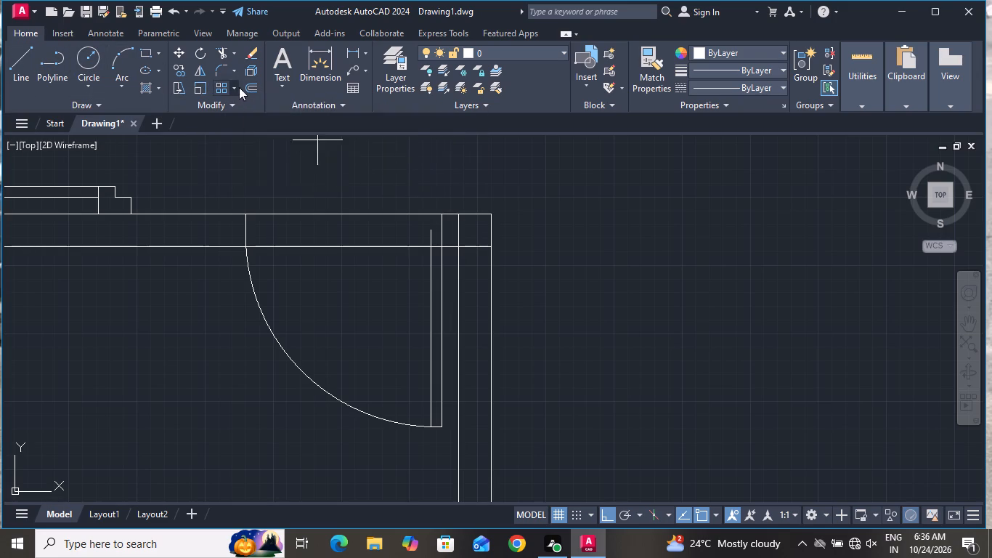
{"action": "scroll", "coordinate": [365, 185], "scroll_direction": "up", "scroll_amount": 1}
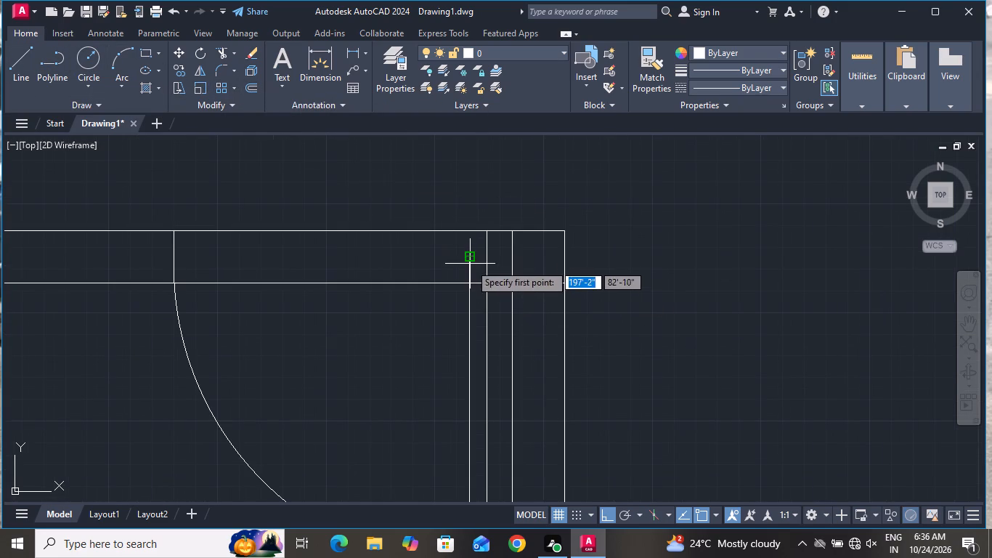
{"action": "left_click", "coordinate": [470, 264]}
{"action": "left_click", "coordinate": [482, 259]}
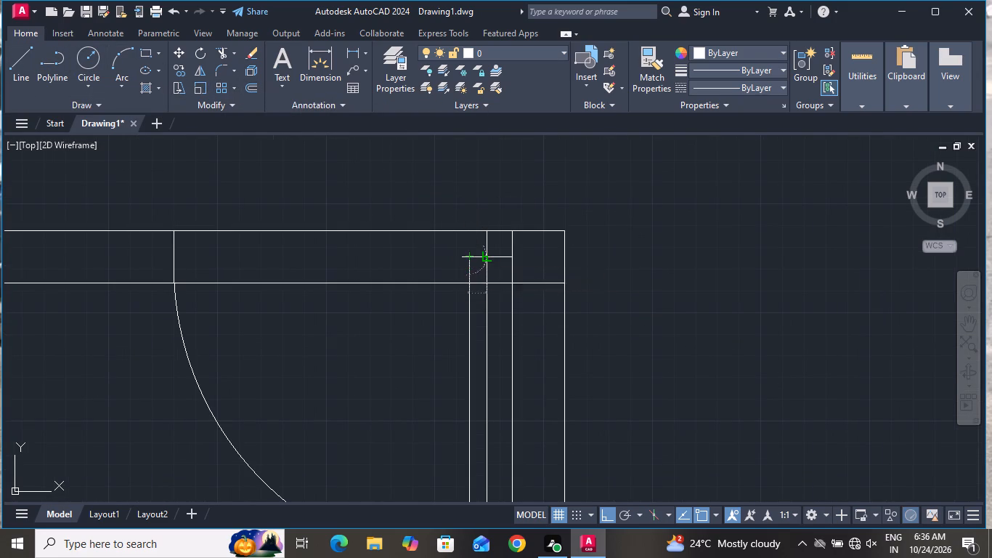
{"action": "right_click", "coordinate": [485, 259]}
{"action": "left_click", "coordinate": [497, 275]}
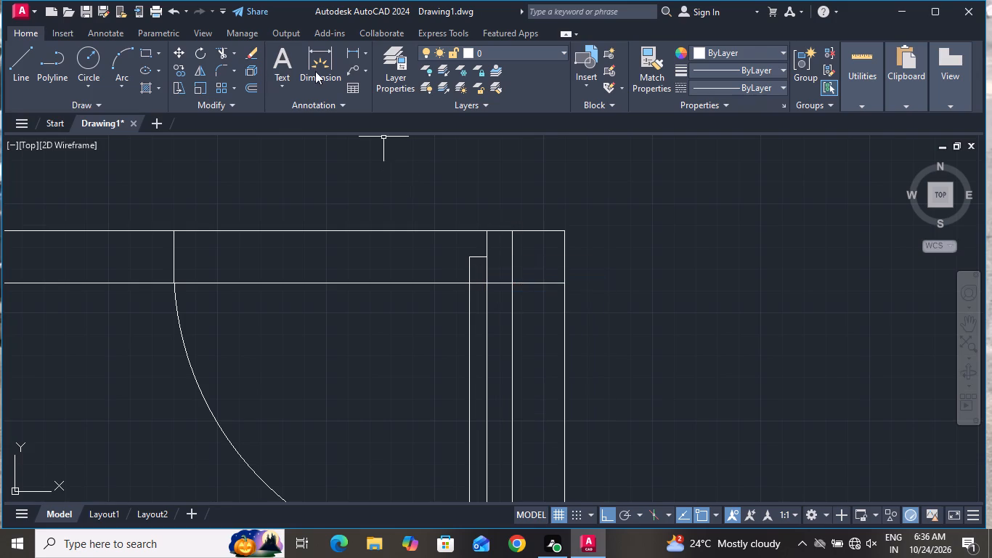
Trim the overlapping jamb segment beside the leaf's north end and both wall lines across the door opening.
{"action": "left_click", "coordinate": [225, 56]}
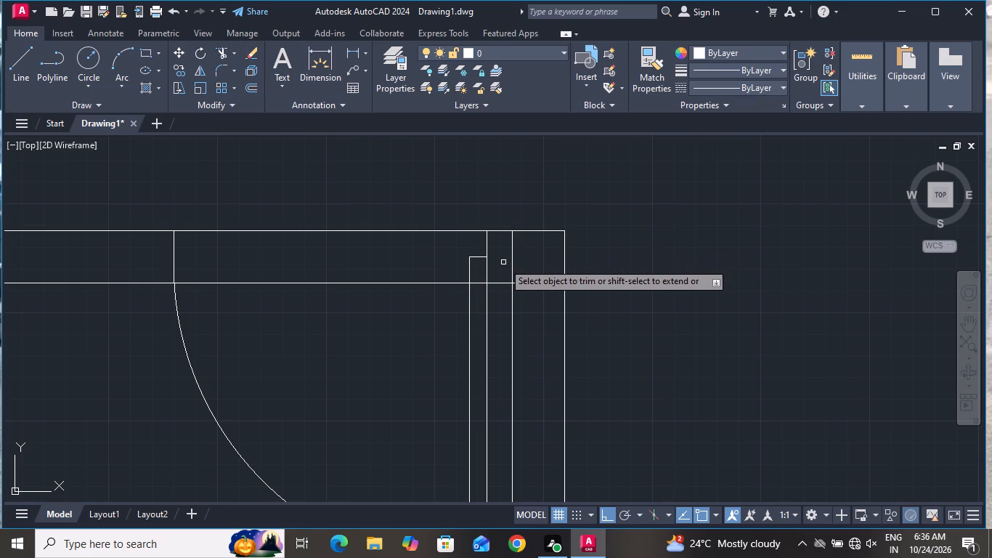
{"action": "scroll", "coordinate": [500, 262], "scroll_direction": "up", "scroll_amount": 2}
{"action": "left_click", "coordinate": [479, 270]}
{"action": "left_click", "coordinate": [451, 274]}
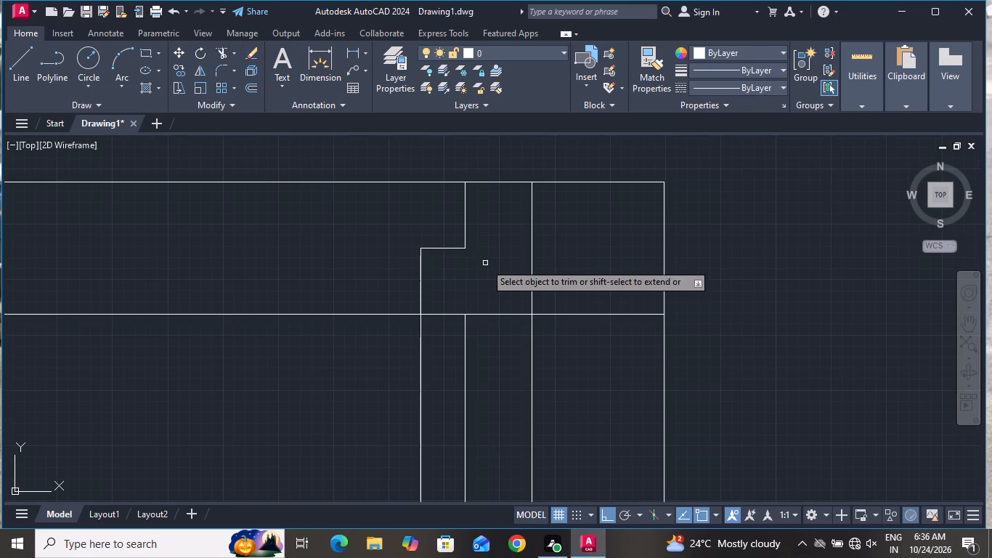
{"action": "scroll", "coordinate": [374, 194], "scroll_direction": "down", "scroll_amount": 3}
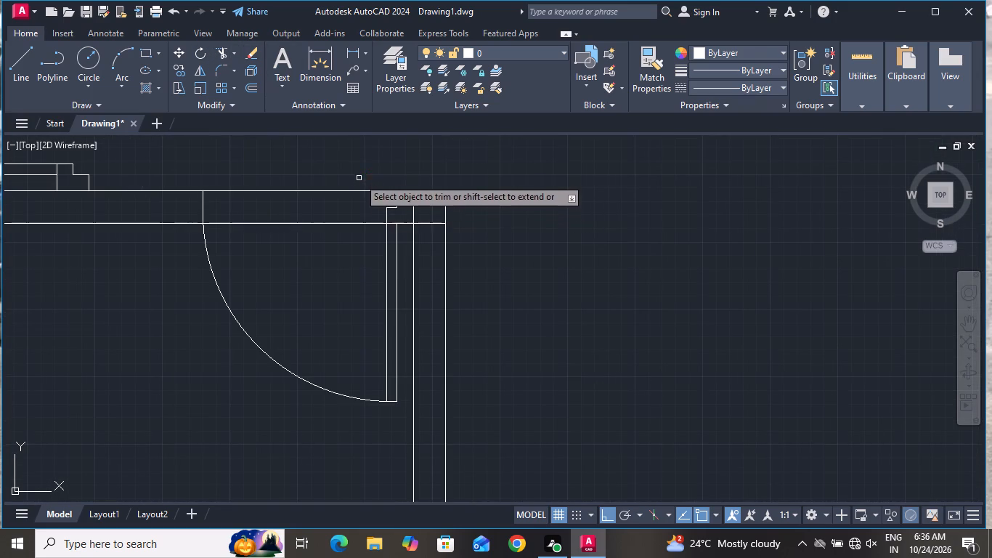
{"action": "left_click", "coordinate": [358, 167]}
{"action": "left_click", "coordinate": [341, 239]}
{"action": "right_click", "coordinate": [341, 239]}
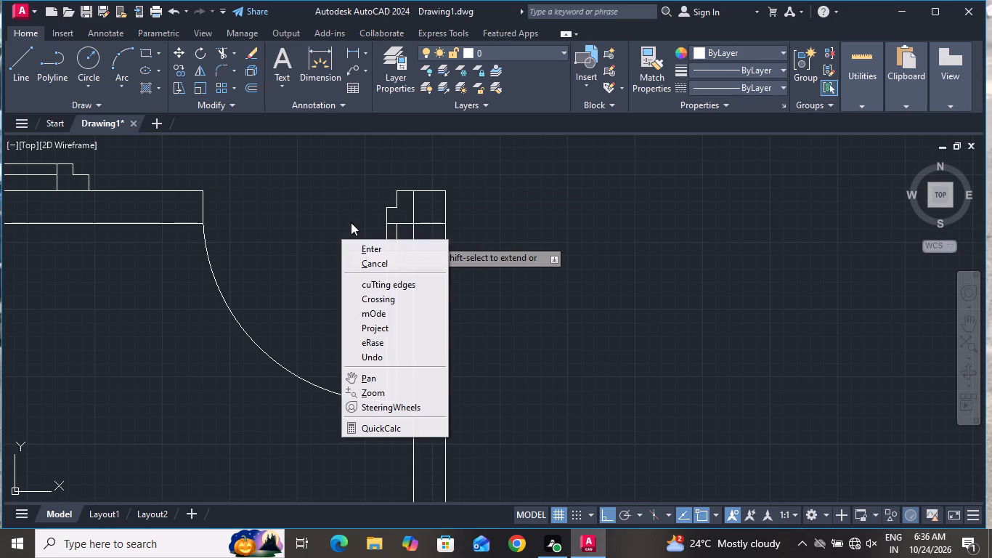
{"action": "left_click", "coordinate": [359, 259]}
Draw a short horizontal line across the small room's east partition at its inner northeast corner.
{"action": "scroll", "coordinate": [373, 253], "scroll_direction": "down", "scroll_amount": 4}
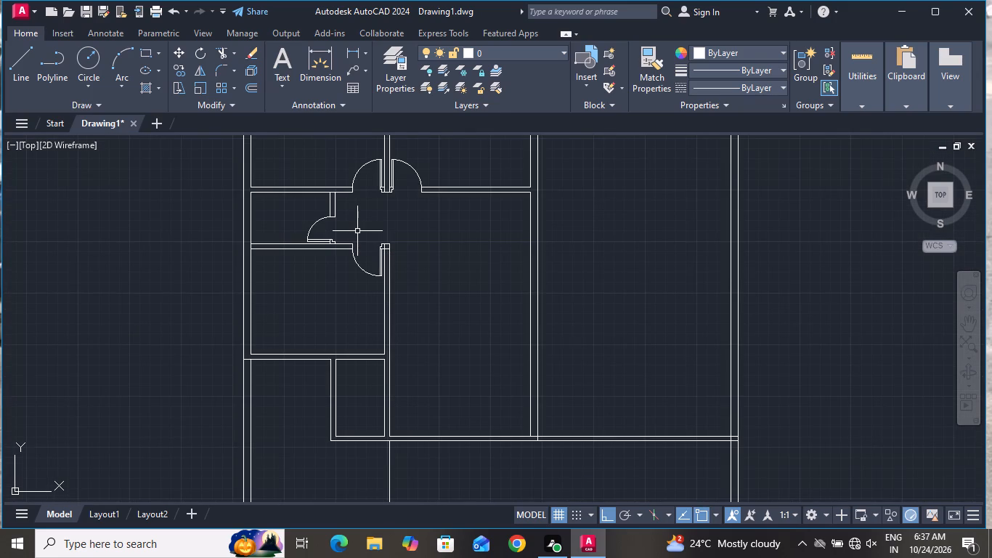
{"action": "scroll", "coordinate": [357, 231], "scroll_direction": "down", "scroll_amount": 2}
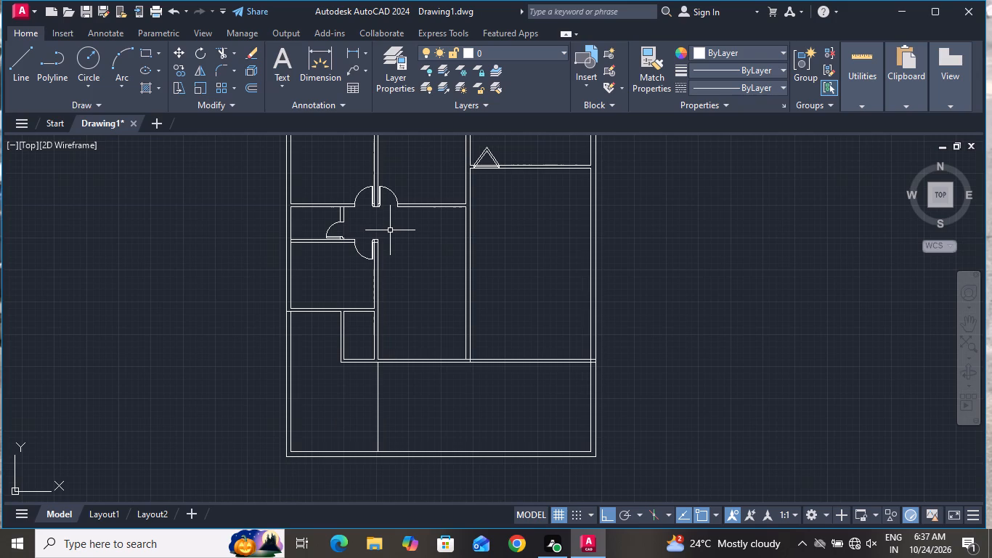
{"action": "left_click", "coordinate": [28, 70]}
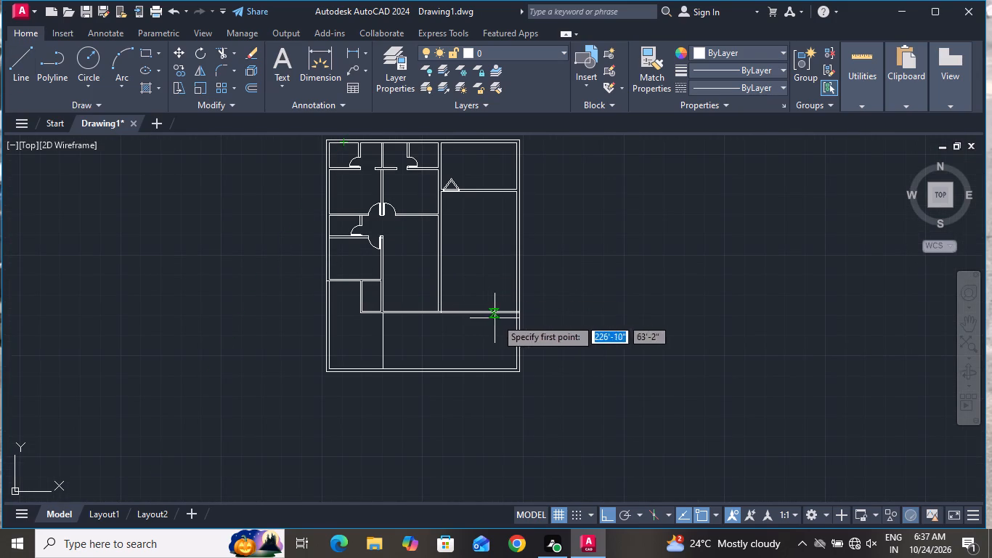
{"action": "scroll", "coordinate": [378, 273], "scroll_direction": "up", "scroll_amount": 4}
{"action": "scroll", "coordinate": [354, 328], "scroll_direction": "up", "scroll_amount": 2}
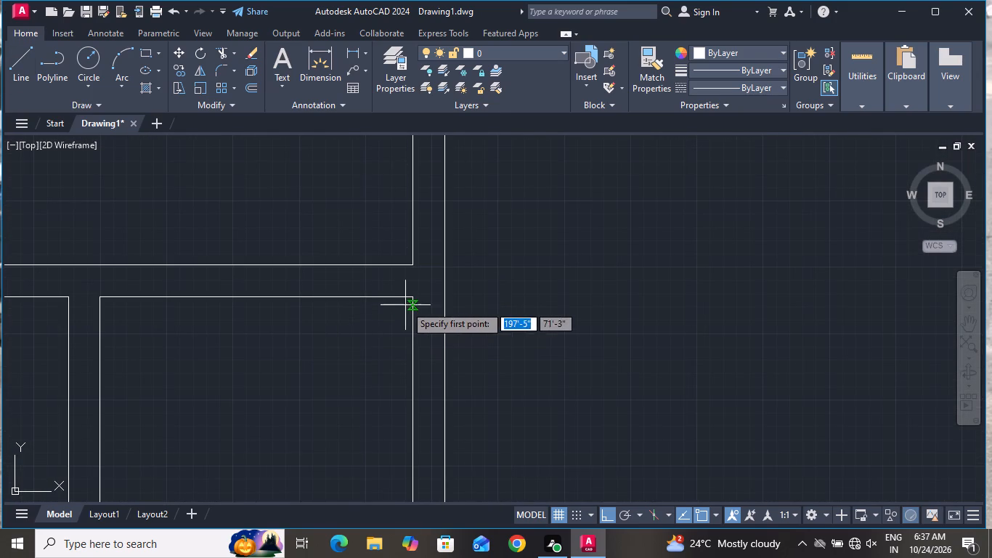
{"action": "left_click", "coordinate": [410, 297]}
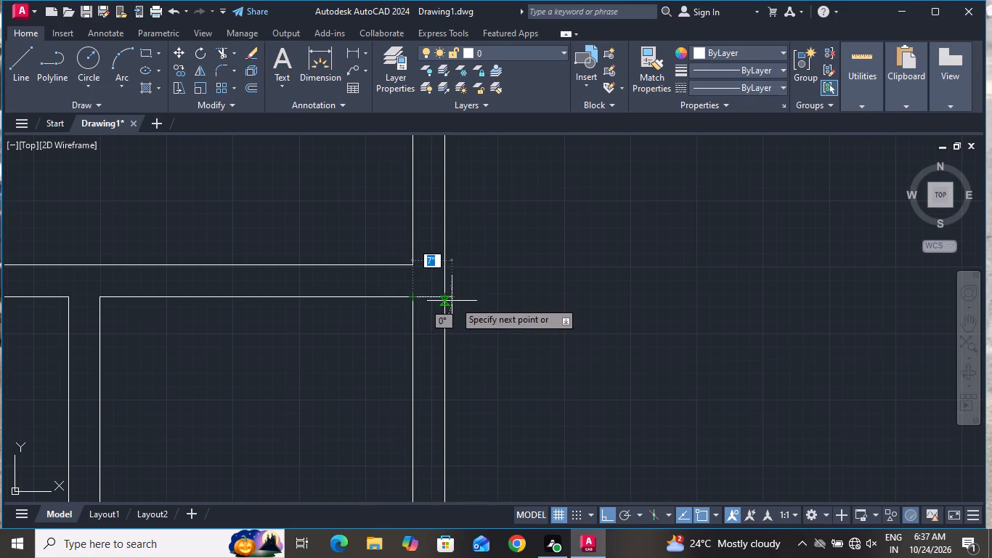
{"action": "left_click", "coordinate": [447, 297]}
{"action": "right_click", "coordinate": [447, 297]}
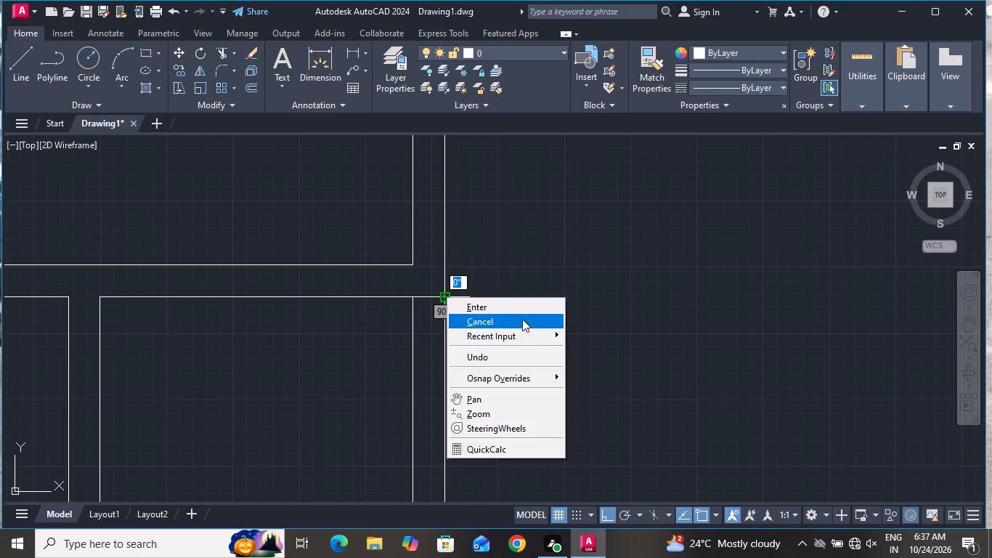
{"action": "left_click", "coordinate": [521, 315]}
Offset the short line across the small room's east partition 3" to the south to form the north jamb.
{"action": "type", "text": "o 3"}
{"action": "key", "text": "shift+quotedbl"}
{"action": "key", "text": "Return"}
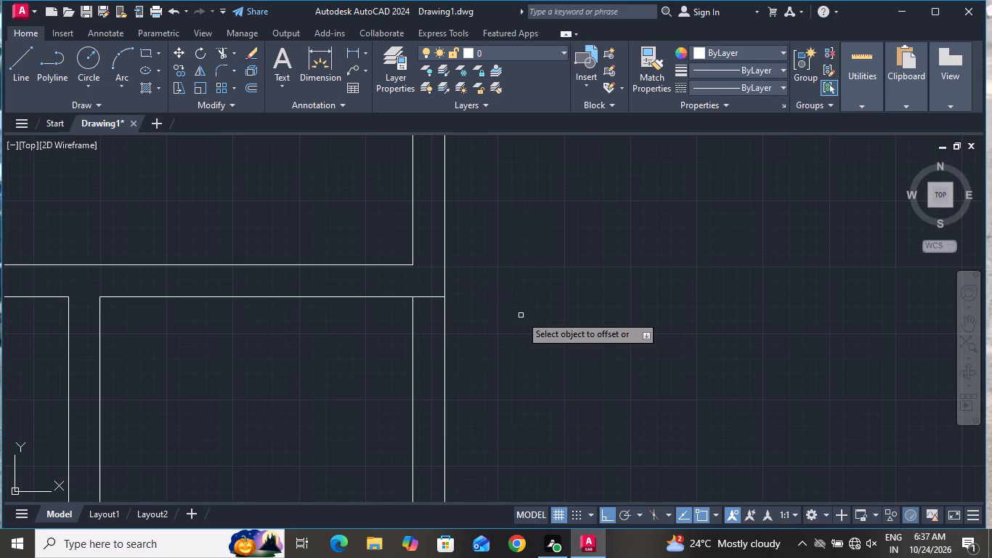
{"action": "left_click", "coordinate": [434, 300]}
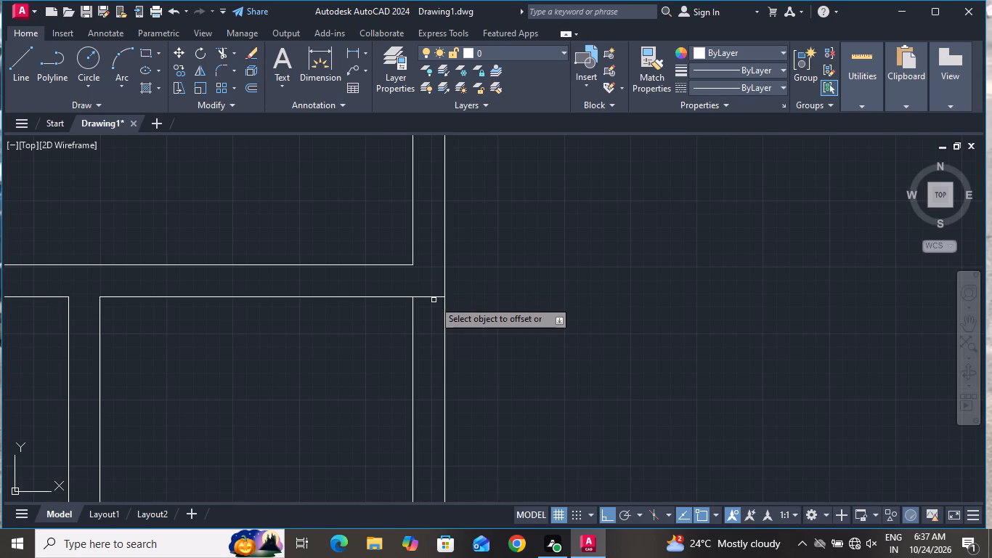
{"action": "left_click", "coordinate": [436, 296]}
{"action": "left_click", "coordinate": [436, 323]}
{"action": "right_click", "coordinate": [504, 312]}
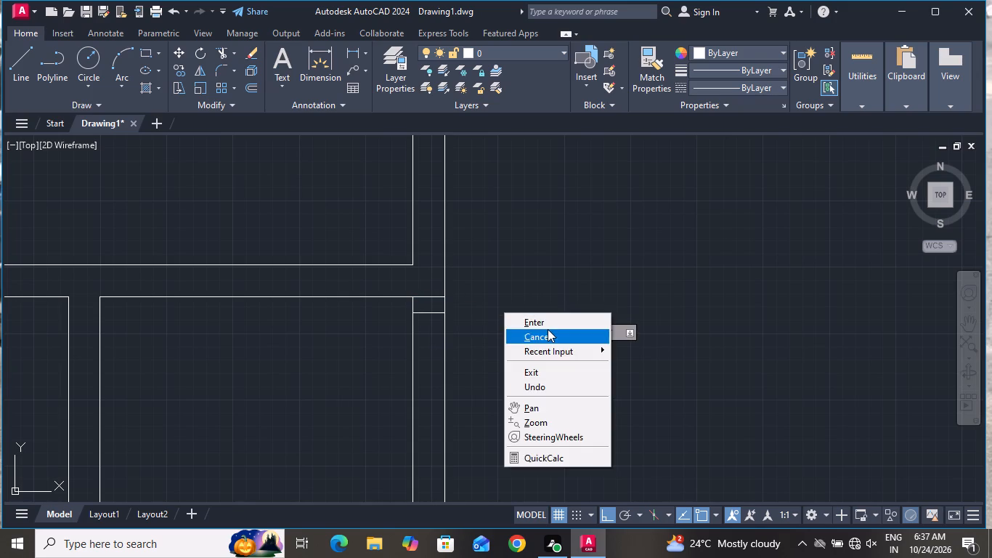
{"action": "left_click", "coordinate": [548, 331]}
Offset the north jamb line 2'6" to the south to mark the other side of the small room's door opening.
{"action": "scroll", "coordinate": [551, 330], "scroll_direction": "down", "scroll_amount": 3}
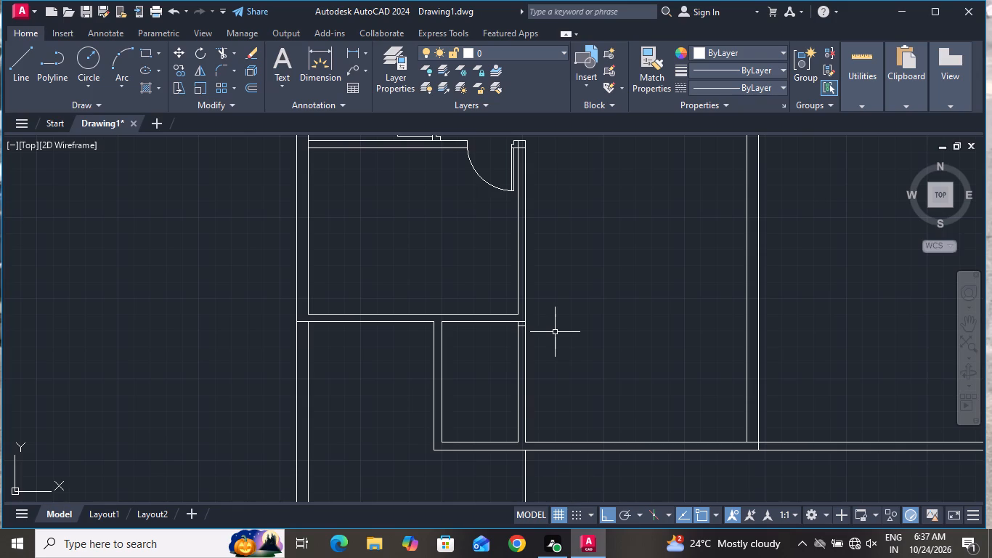
{"action": "type", "text": "o"}
{"action": "key", "text": "space"}
{"action": "key", "text": "2"}
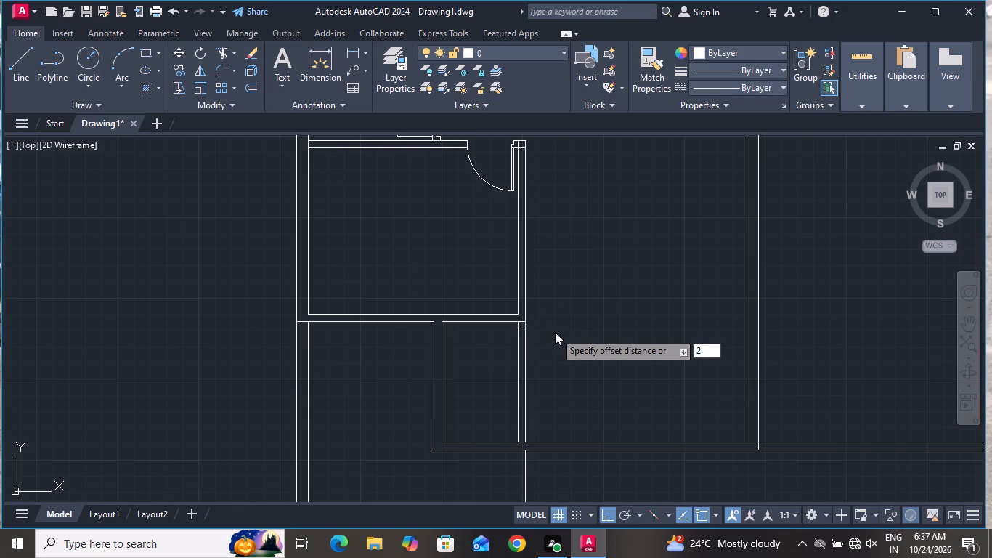
{"action": "type", "text": "'6"}
{"action": "key", "text": "shift+quotedbl"}
{"action": "key", "text": "Return"}
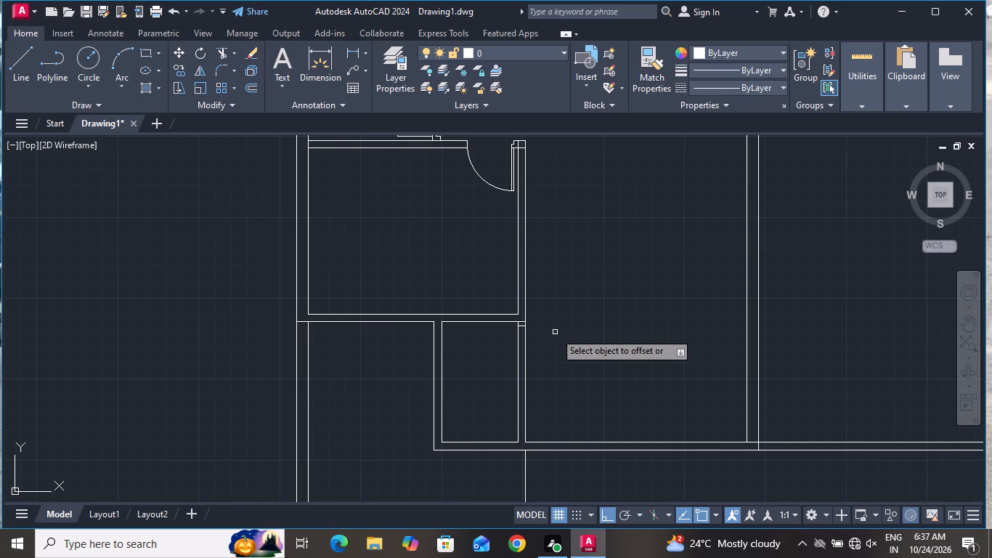
{"action": "scroll", "coordinate": [527, 331], "scroll_direction": "up", "scroll_amount": 3}
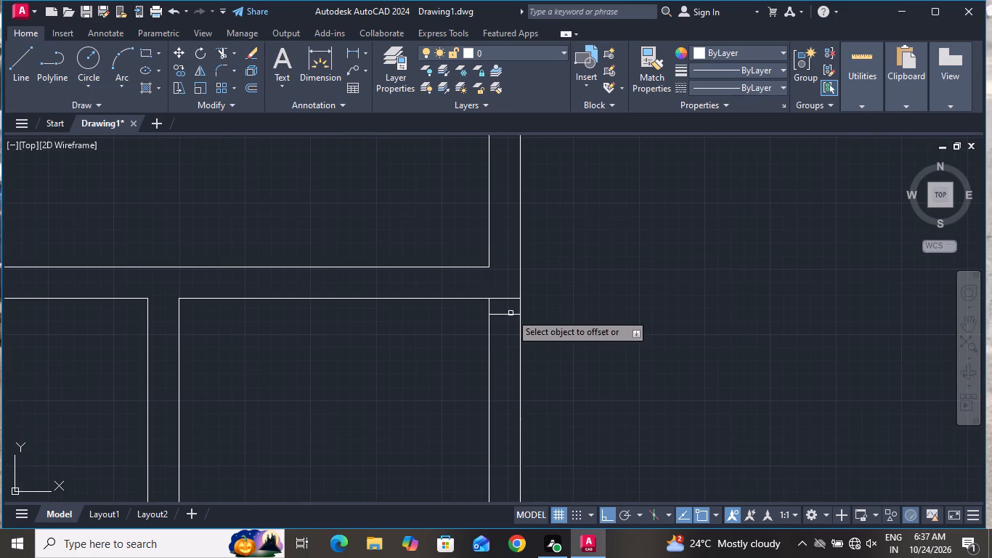
{"action": "left_click", "coordinate": [511, 313]}
{"action": "left_click", "coordinate": [494, 392]}
{"action": "right_click", "coordinate": [611, 321]}
{"action": "left_click", "coordinate": [636, 341]}
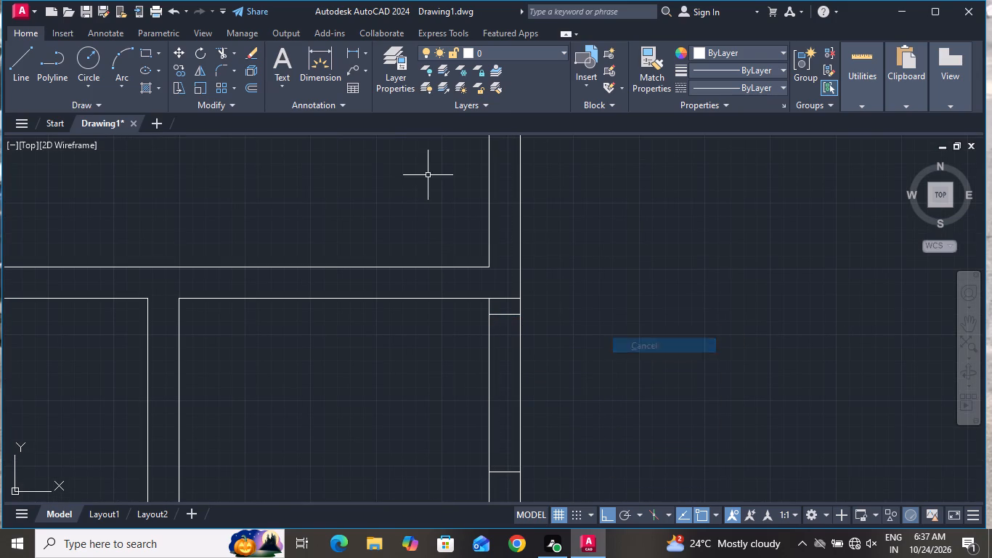
Draw a 2'6" horizontal door leaf polyline westward from the north jamb's midpoint.
{"action": "left_click", "coordinate": [36, 57]}
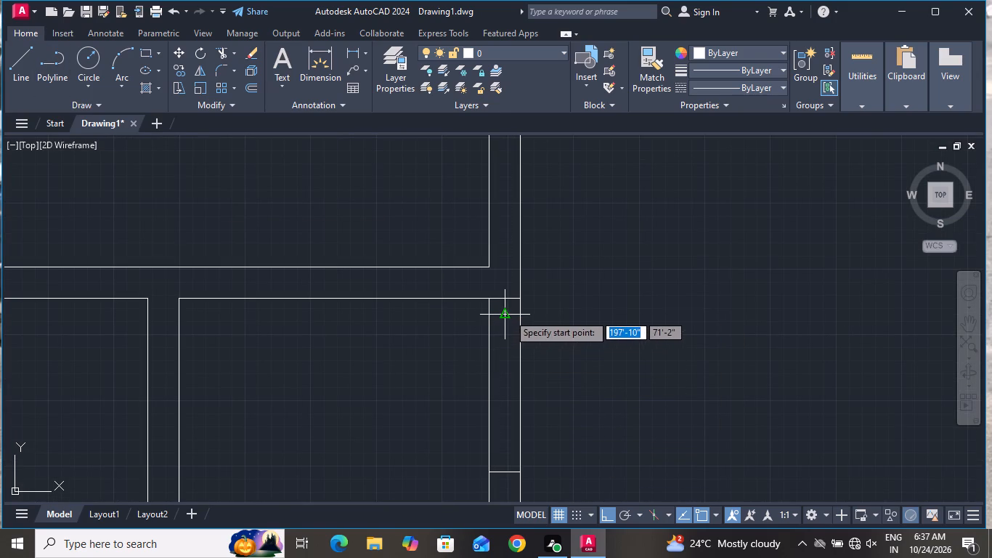
{"action": "left_click", "coordinate": [508, 314]}
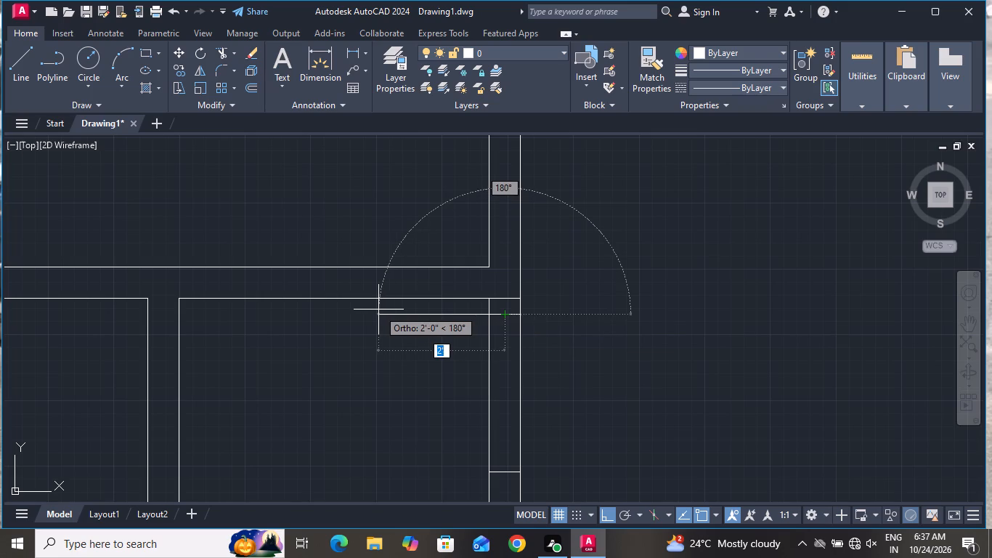
{"action": "key", "text": "2"}
{"action": "type", "text": "'6"}
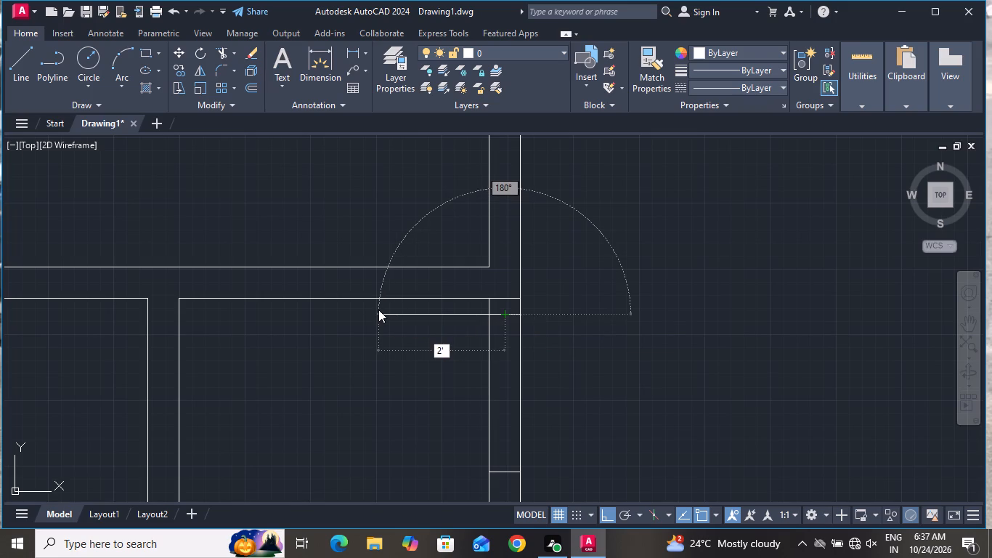
{"action": "key", "text": "shift+quotedbl"}
{"action": "key", "text": "Return"}
{"action": "right_click", "coordinate": [378, 310]}
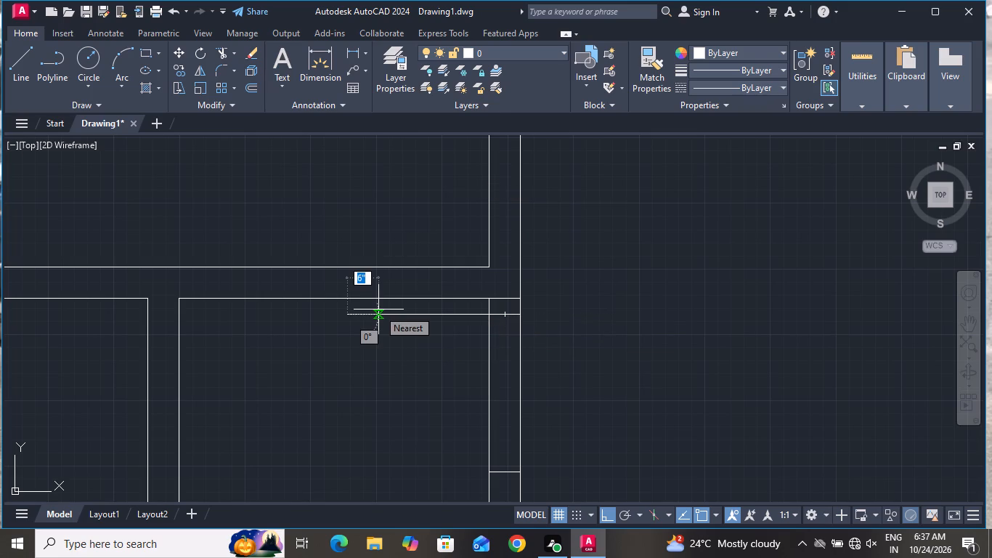
{"action": "left_click", "coordinate": [467, 95]}
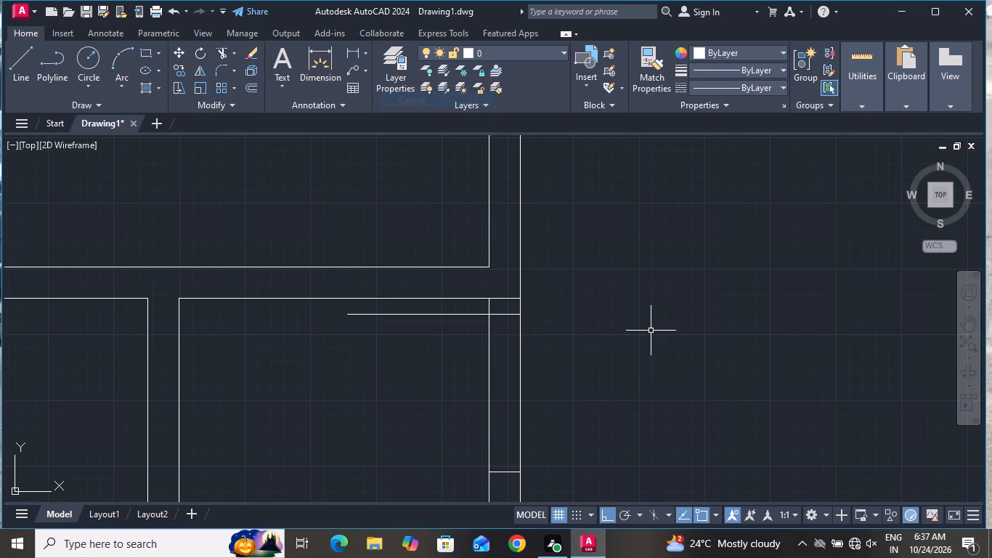
Offset the 2'6" door leaf line 2" to the south to give the leaf its thickness.
{"action": "type", "text": "o"}
{"action": "key", "text": "space"}
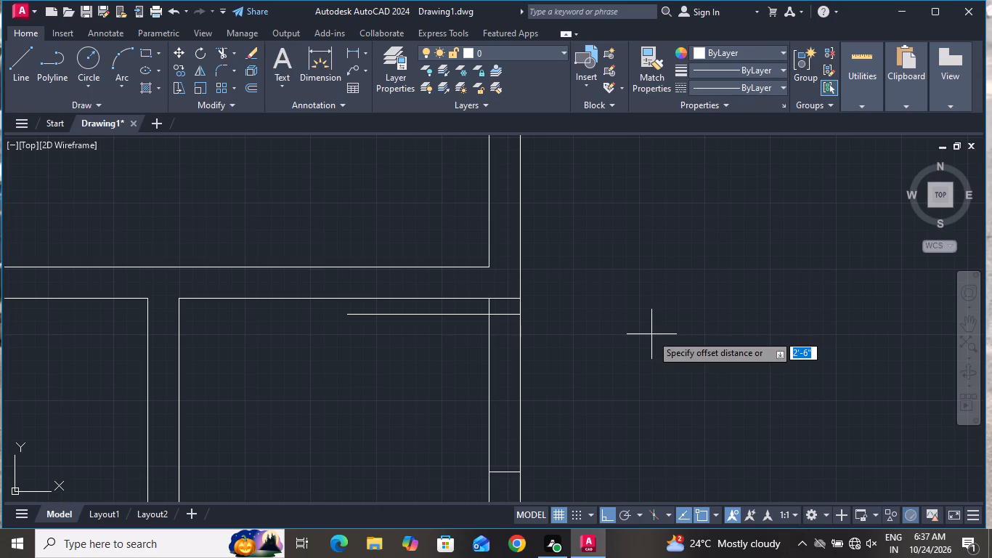
{"action": "key", "text": "2"}
{"action": "key", "text": "shift+quotedbl"}
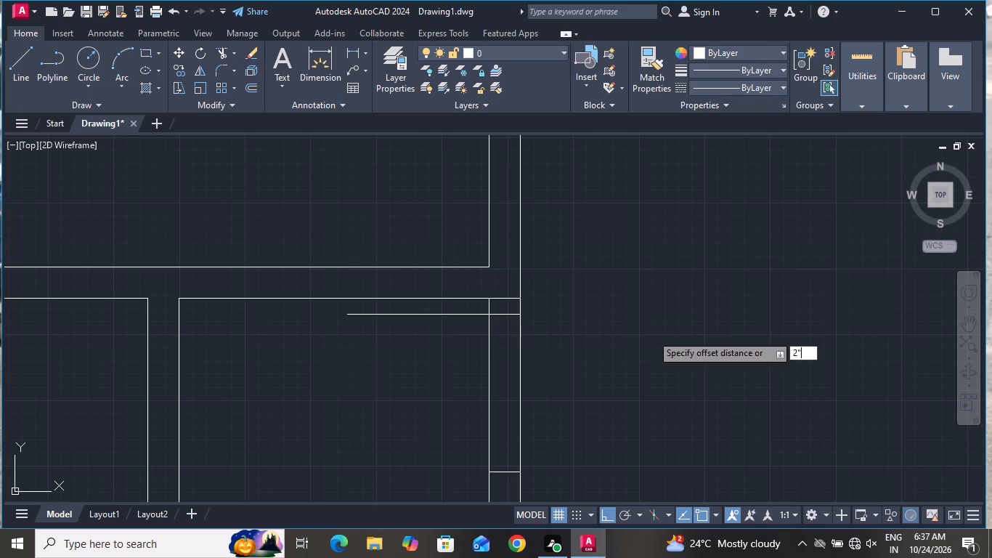
{"action": "key", "text": "Return"}
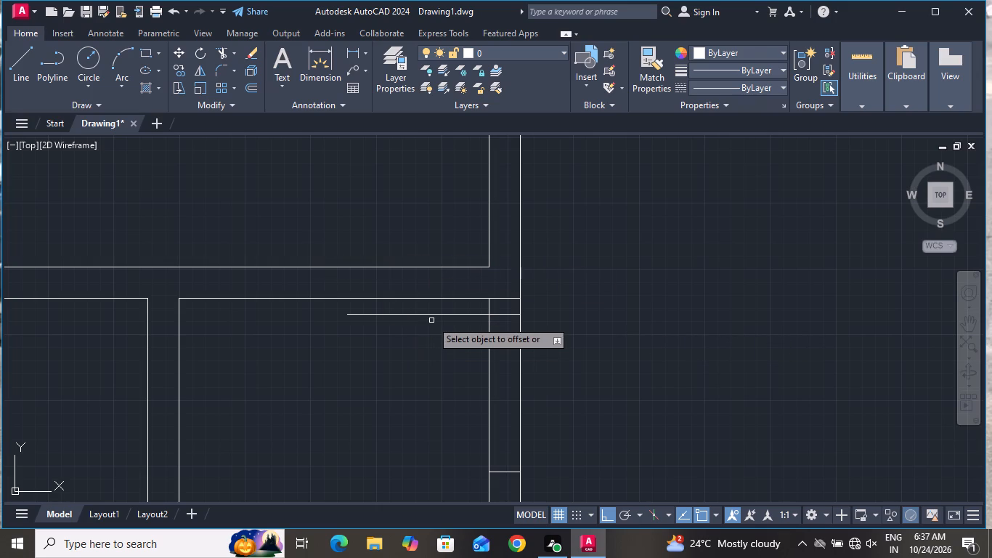
{"action": "left_click", "coordinate": [431, 315]}
{"action": "left_click", "coordinate": [429, 336]}
{"action": "right_click", "coordinate": [429, 336]}
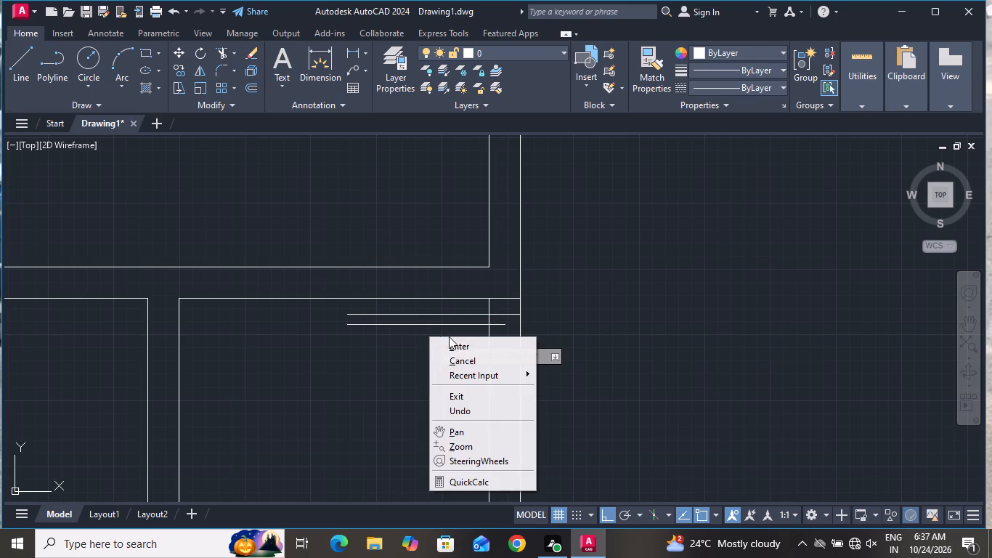
{"action": "left_click", "coordinate": [497, 357]}
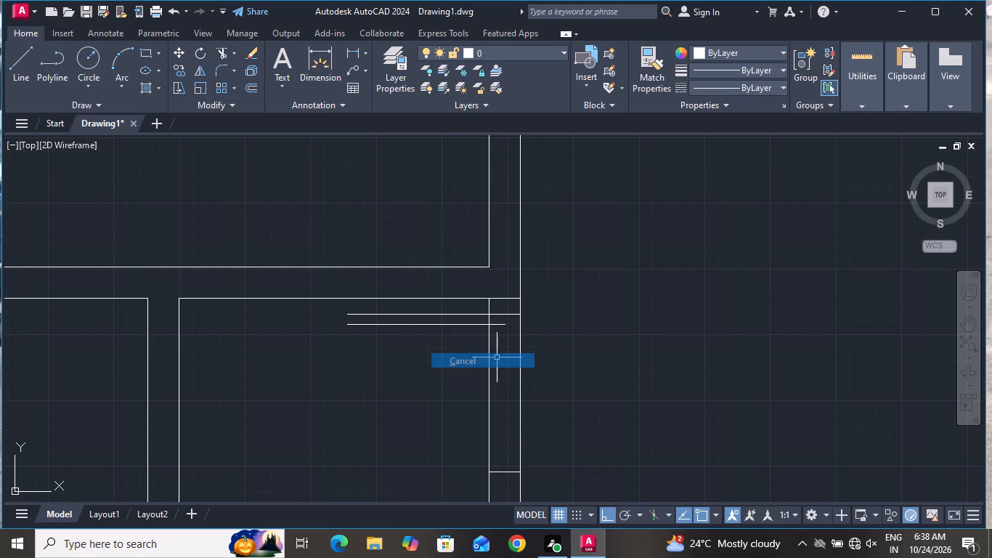
Draw a door swing arc from the midpoint of the small room's south jamb to the outer end of the door leaf.
{"action": "type", "text": "a"}
{"action": "key", "text": "space"}
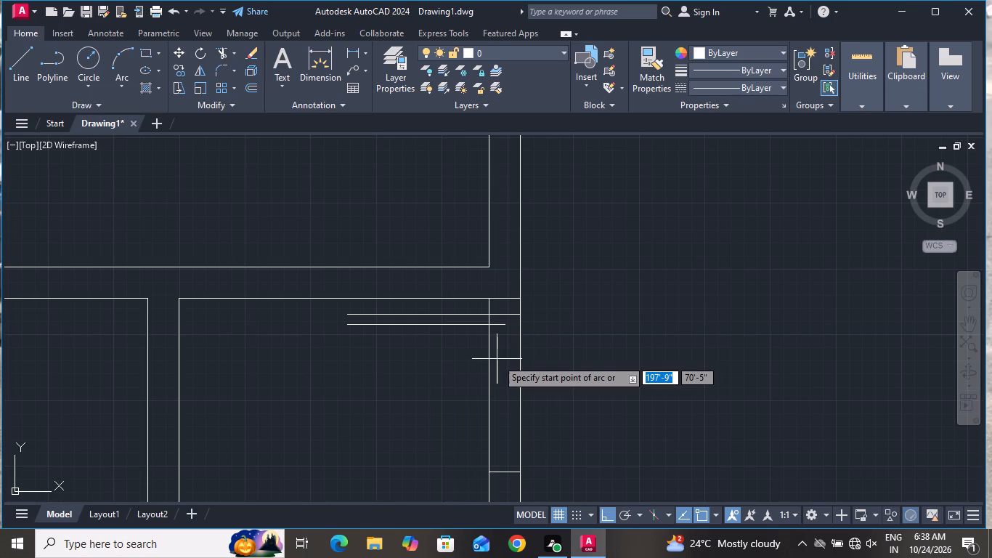
{"action": "left_click", "coordinate": [504, 472]}
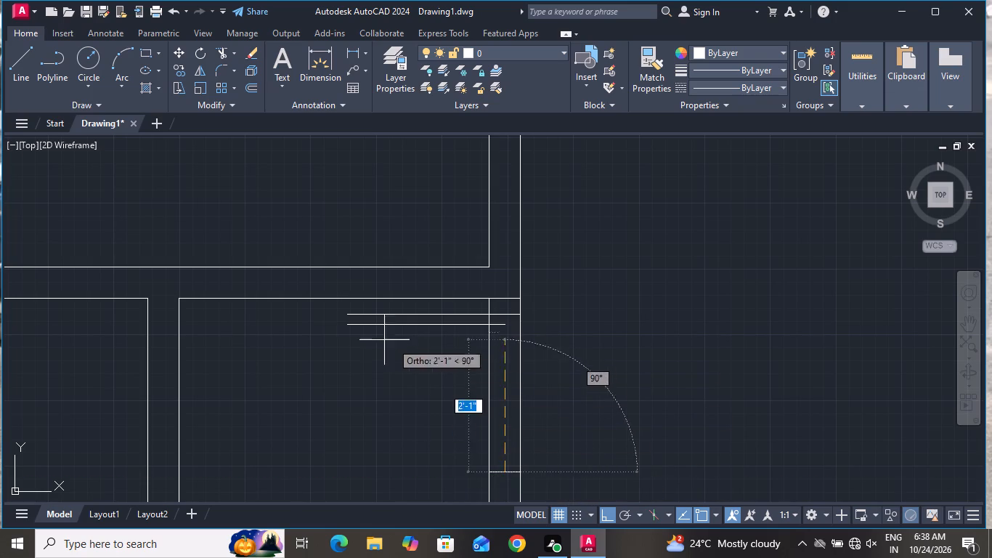
{"action": "left_click", "coordinate": [348, 325]}
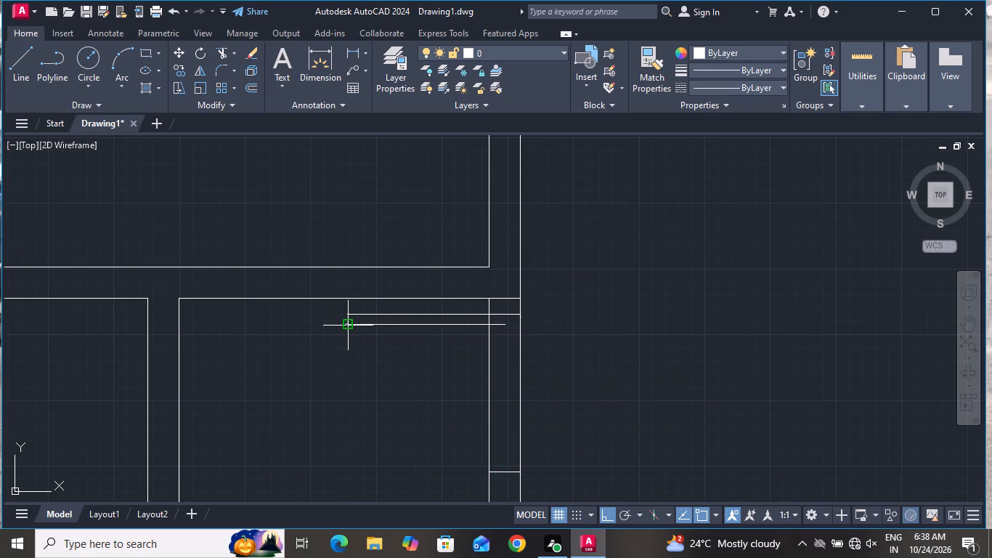
{"action": "left_click", "coordinate": [351, 310]}
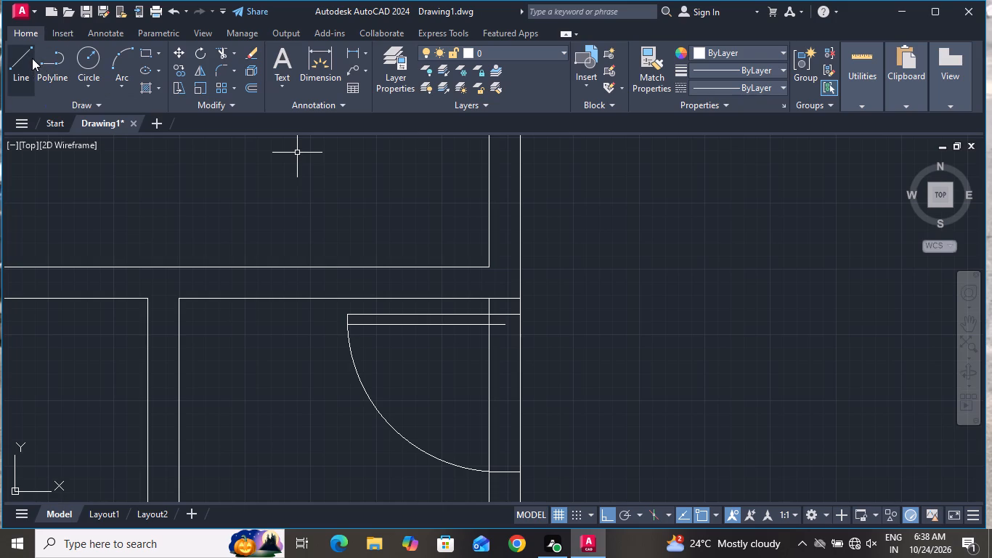
Close the east end of the small room's door leaf with a short line joining its two long edges.
{"action": "left_click", "coordinate": [23, 57]}
{"action": "scroll", "coordinate": [496, 358], "scroll_direction": "up", "scroll_amount": 1}
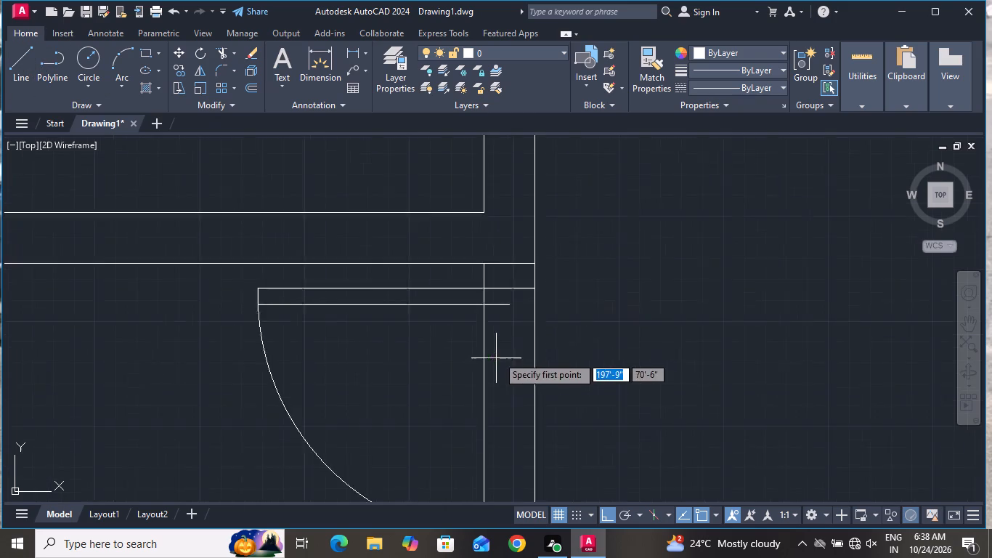
{"action": "scroll", "coordinate": [500, 353], "scroll_direction": "up", "scroll_amount": 1}
{"action": "left_click", "coordinate": [504, 289]}
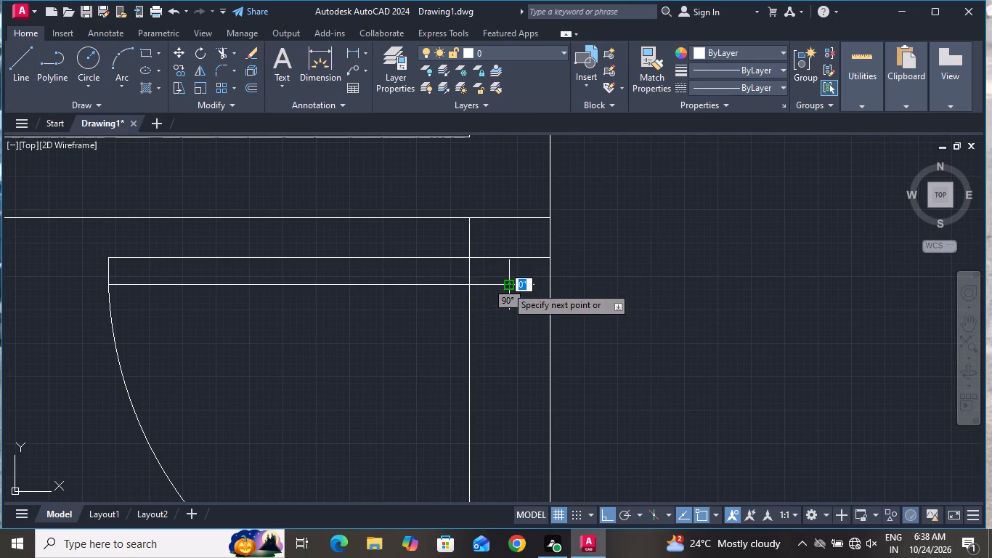
{"action": "left_click", "coordinate": [512, 257]}
{"action": "right_click", "coordinate": [513, 257]}
{"action": "left_click", "coordinate": [558, 283]}
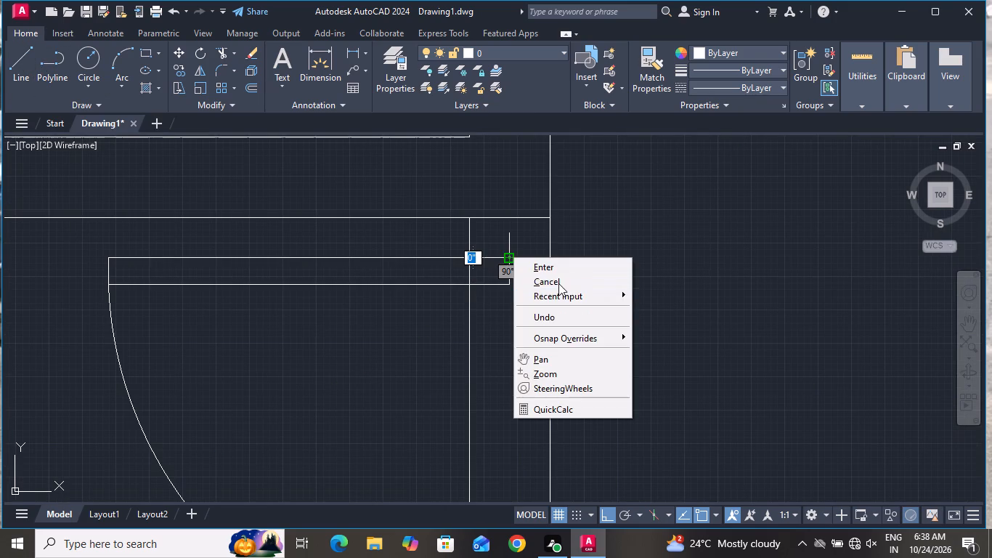
Trim the jamb line over the leaf's hinge end and both partition lines across the small room's door opening.
{"action": "scroll", "coordinate": [554, 296], "scroll_direction": "down", "scroll_amount": 1}
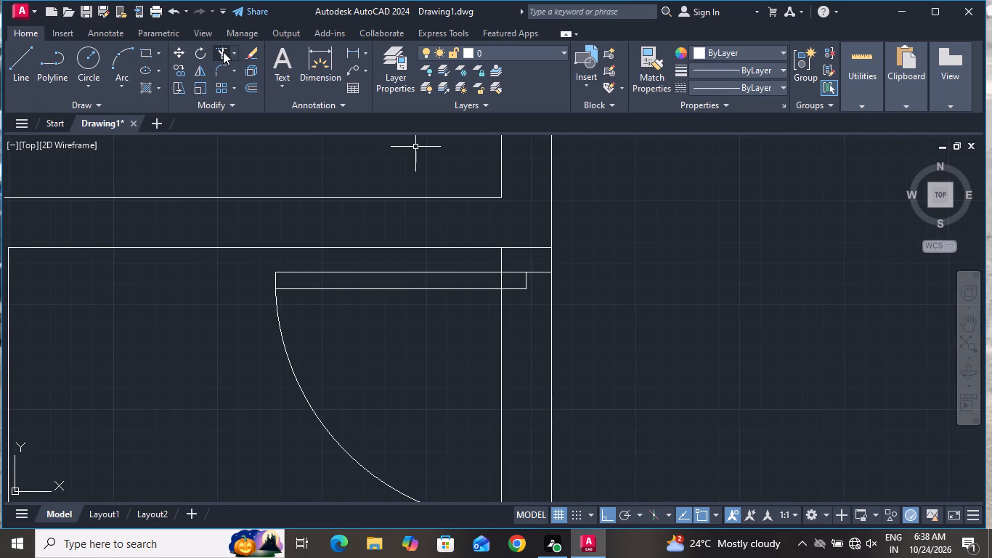
{"action": "left_click", "coordinate": [223, 52]}
{"action": "scroll", "coordinate": [510, 270], "scroll_direction": "up", "scroll_amount": 2}
{"action": "left_click", "coordinate": [517, 260]}
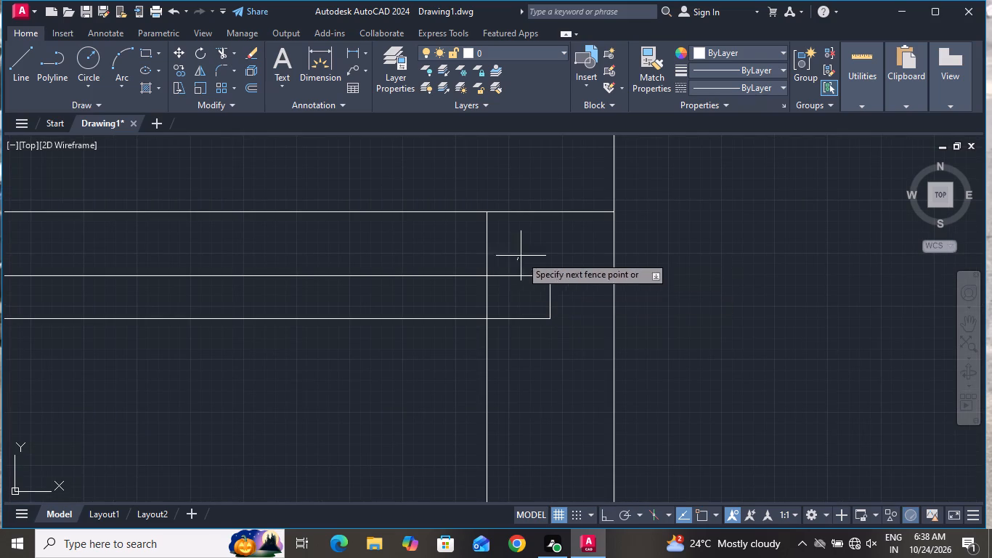
{"action": "left_click", "coordinate": [500, 299]}
{"action": "scroll", "coordinate": [537, 246], "scroll_direction": "down", "scroll_amount": 3}
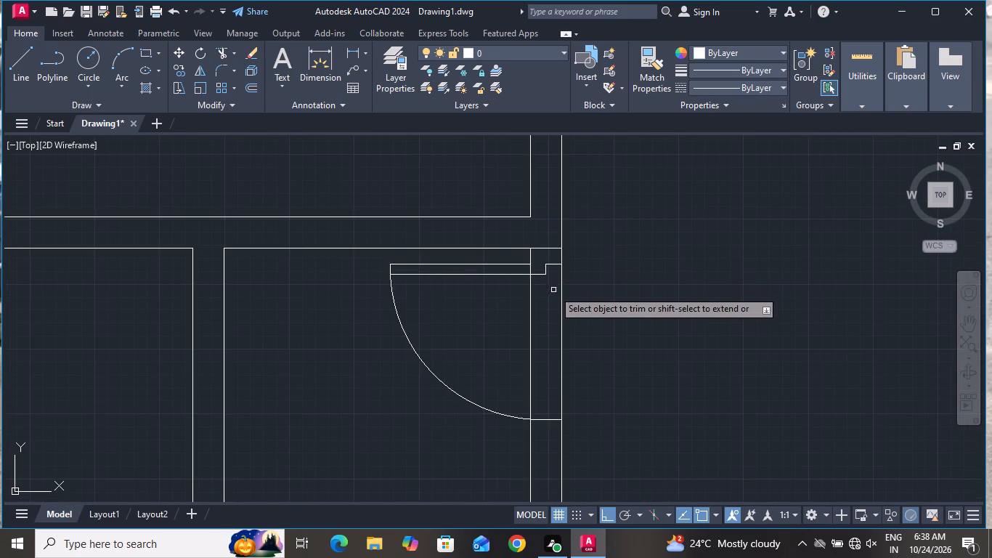
{"action": "scroll", "coordinate": [554, 291], "scroll_direction": "down", "scroll_amount": 1}
{"action": "left_click", "coordinate": [532, 306]}
{"action": "left_click", "coordinate": [564, 304]}
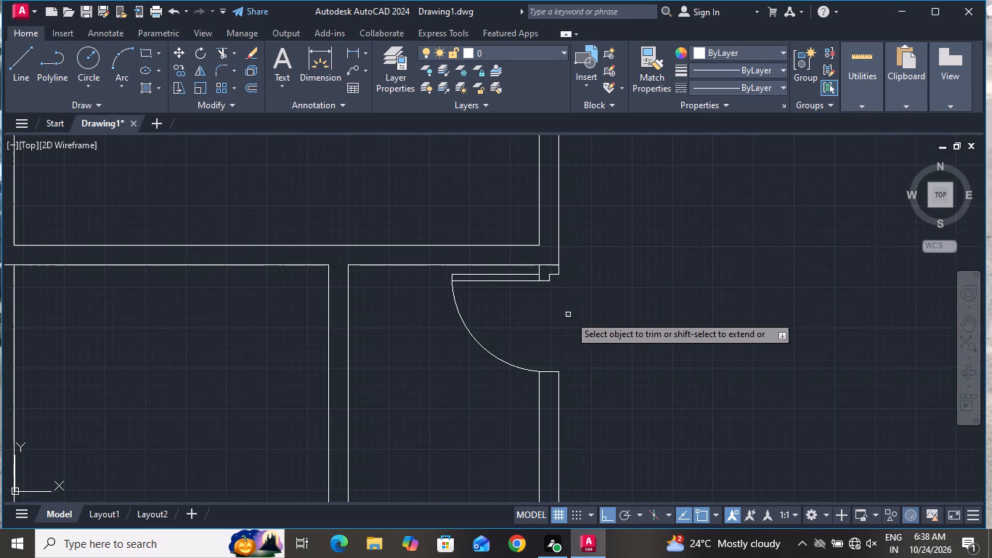
{"action": "right_click", "coordinate": [571, 322]}
{"action": "left_click", "coordinate": [602, 348]}
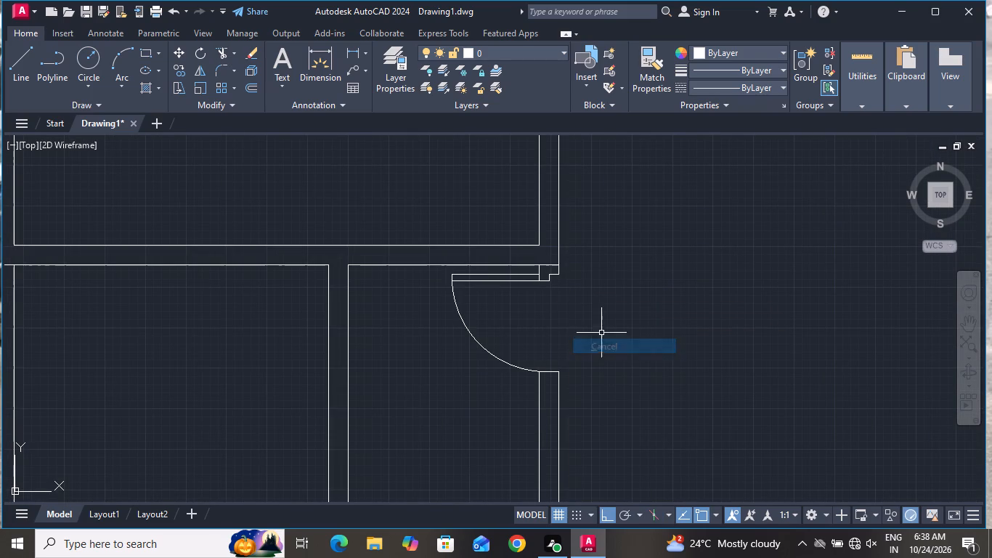
Draw a short line across the wall between the central hall and large east room, south of the bedroom partition.
{"action": "scroll", "coordinate": [601, 318], "scroll_direction": "down", "scroll_amount": 1}
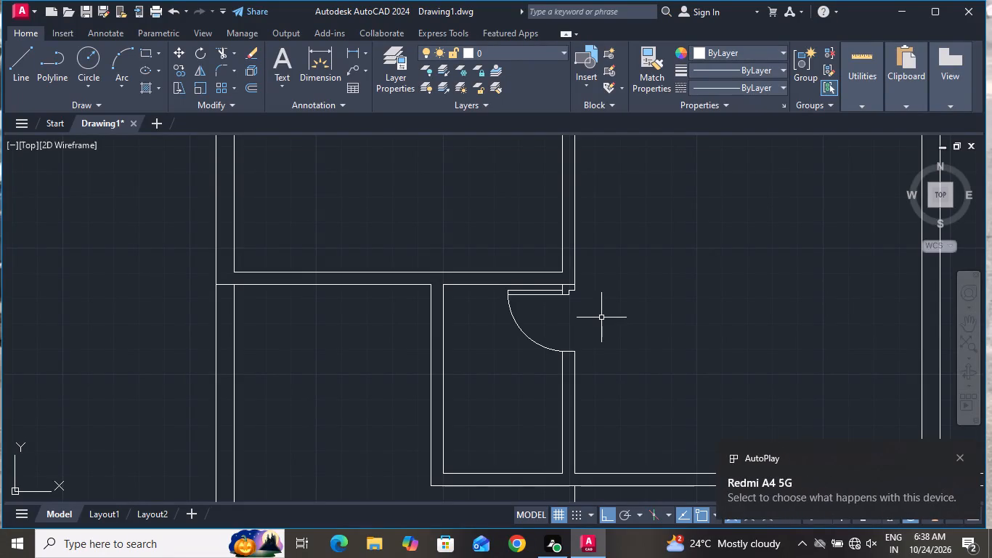
{"action": "scroll", "coordinate": [624, 337], "scroll_direction": "down", "scroll_amount": 3}
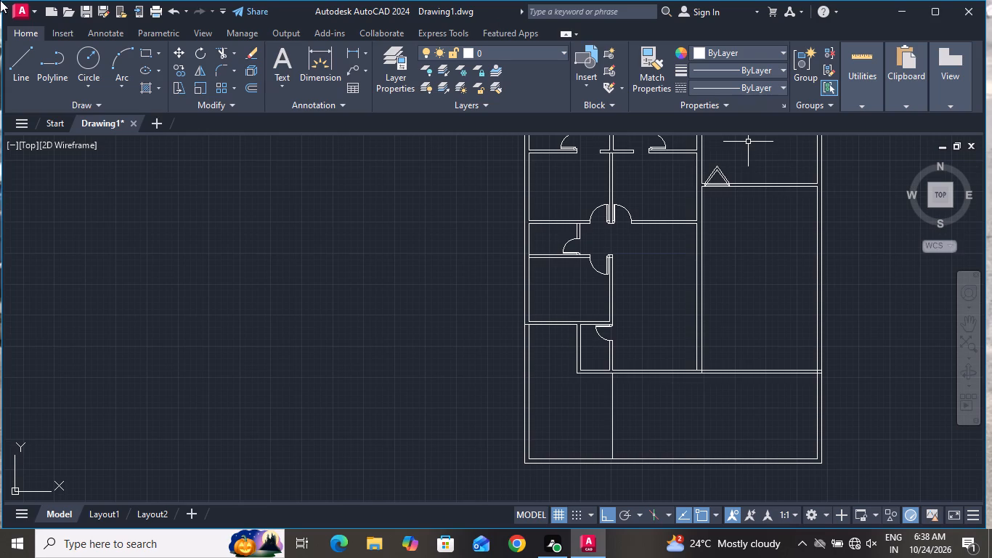
{"action": "left_click", "coordinate": [17, 58]}
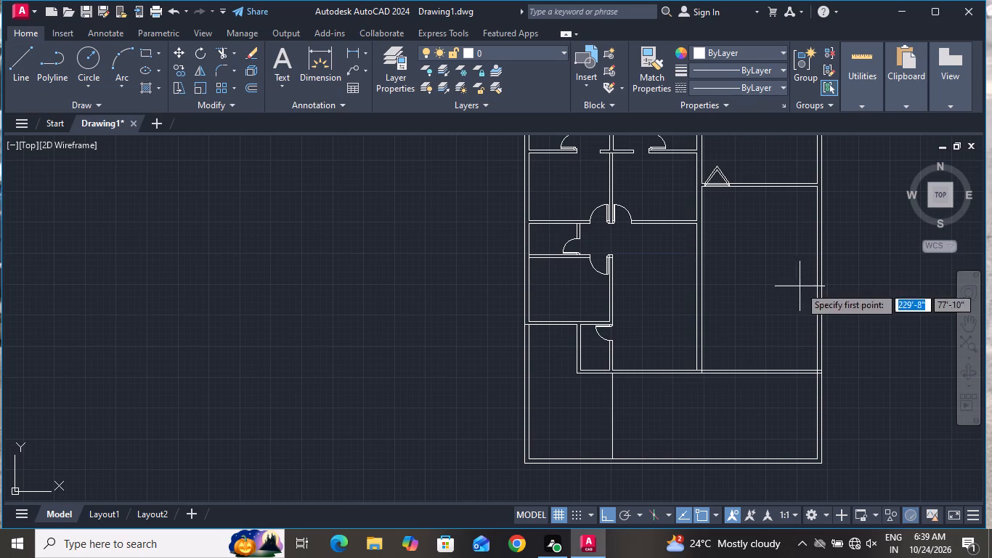
{"action": "scroll", "coordinate": [685, 228], "scroll_direction": "up", "scroll_amount": 2}
{"action": "left_click", "coordinate": [717, 254]}
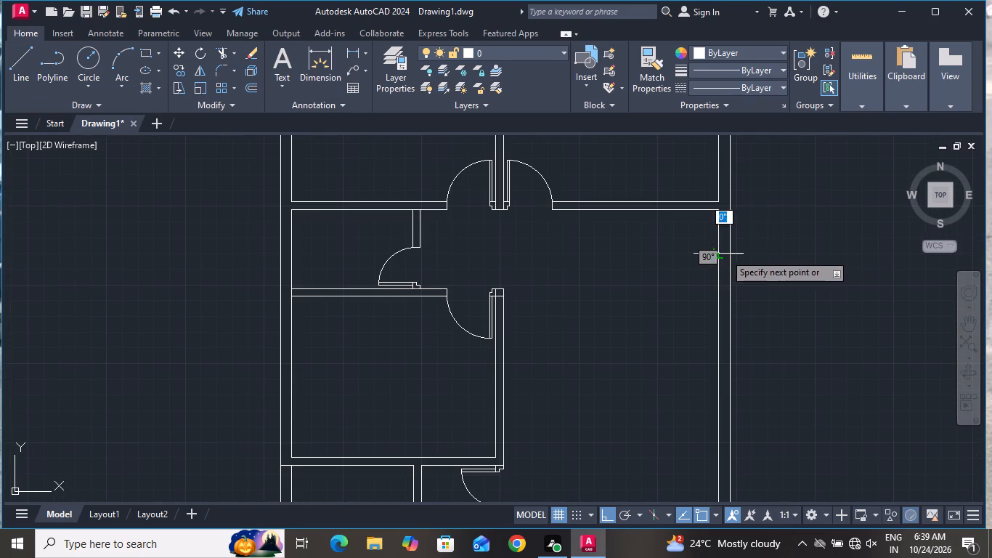
{"action": "left_click", "coordinate": [729, 256]}
{"action": "right_click", "coordinate": [727, 259]}
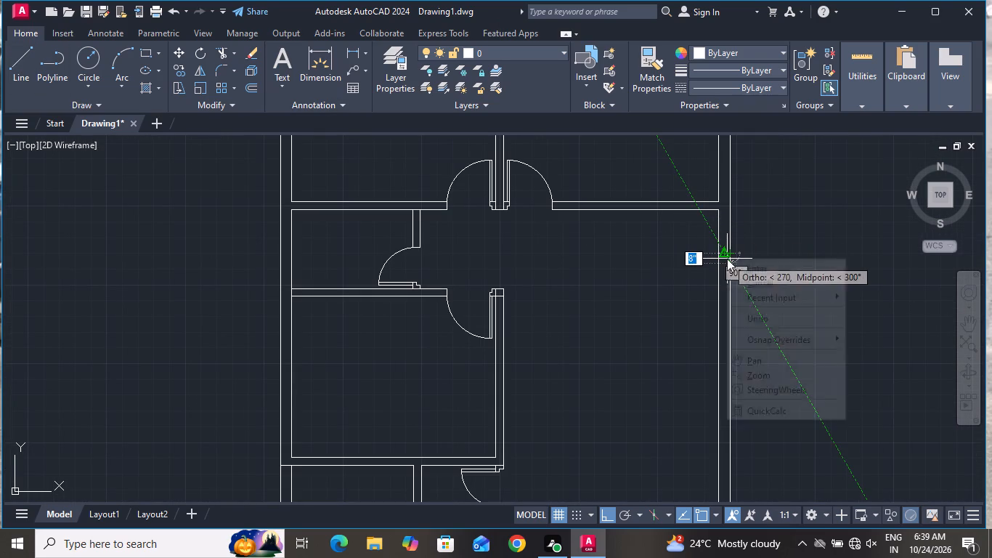
{"action": "left_click", "coordinate": [744, 295]}
{"action": "left_click", "coordinate": [746, 283]}
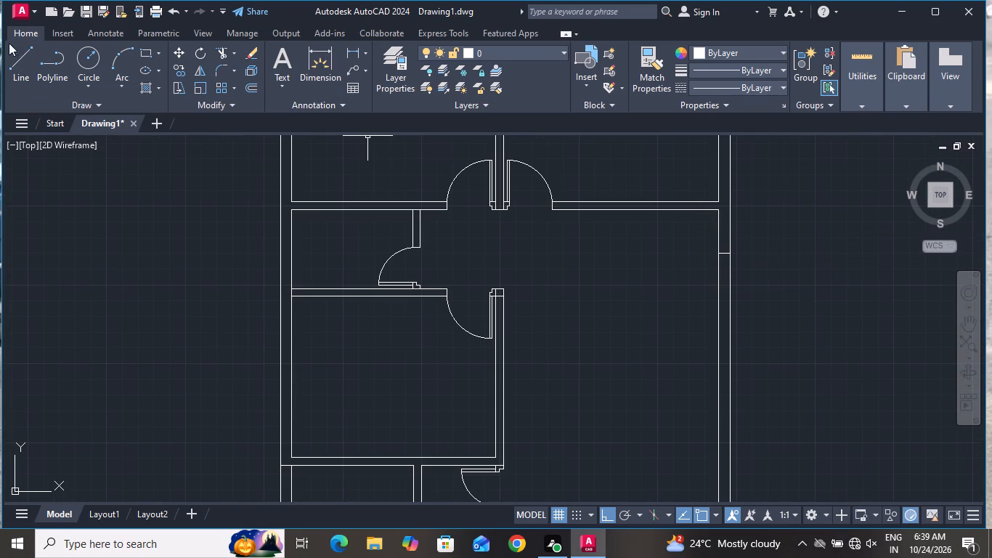
Draw a second 9" line across the same hall wall, farther south, to mark the other side of the opening.
{"action": "left_click", "coordinate": [9, 67]}
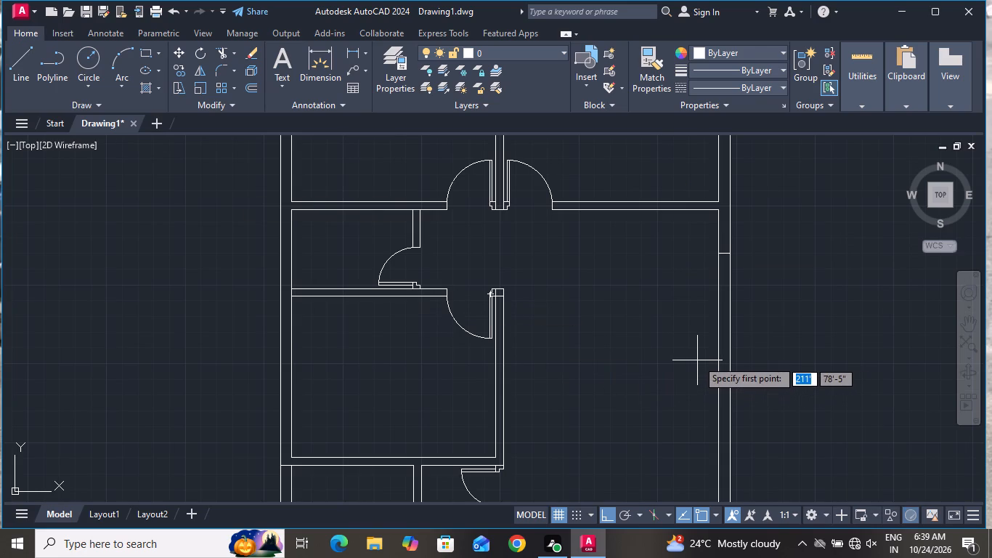
{"action": "scroll", "coordinate": [697, 360], "scroll_direction": "down", "scroll_amount": 2}
{"action": "scroll", "coordinate": [710, 349], "scroll_direction": "up", "scroll_amount": 2}
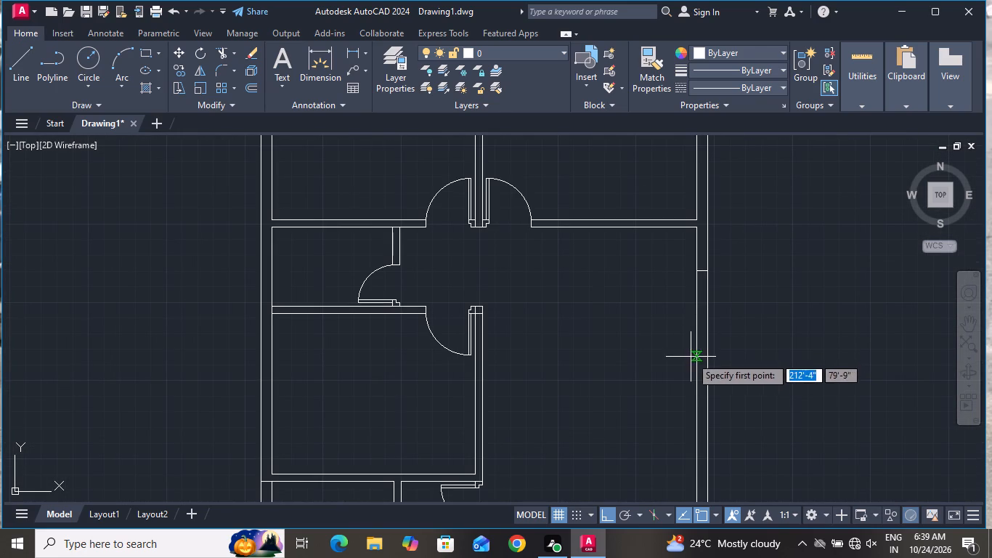
{"action": "left_click", "coordinate": [696, 367]}
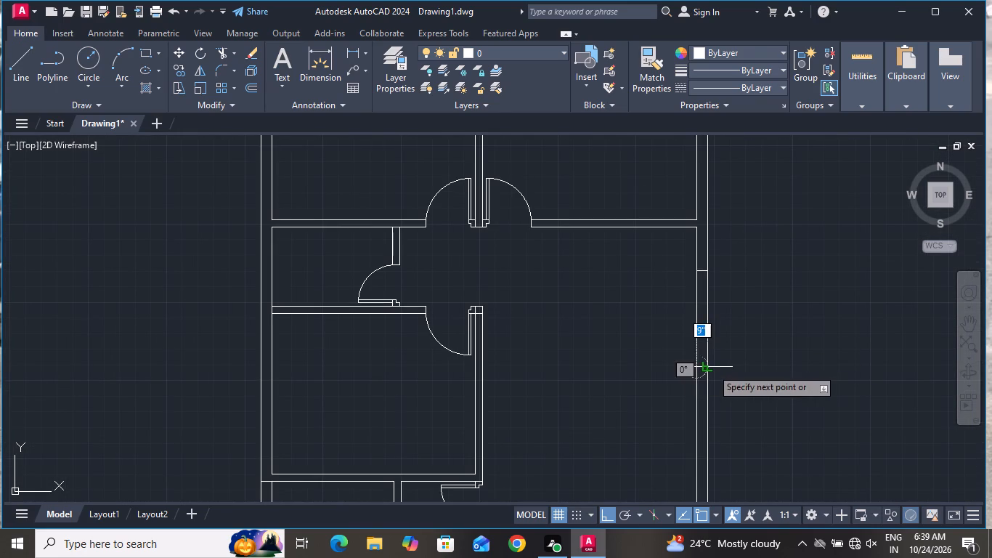
{"action": "left_click", "coordinate": [712, 368]}
{"action": "right_click", "coordinate": [712, 368]}
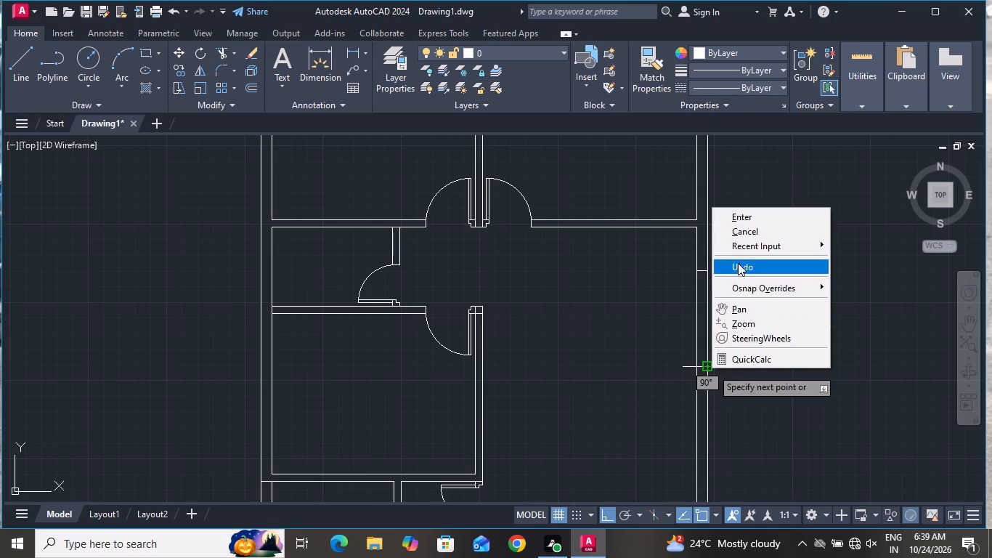
{"action": "left_click", "coordinate": [737, 228]}
Trim both hall wall lines between the two short cross lines to open the passage to the east room.
{"action": "left_click", "coordinate": [223, 52]}
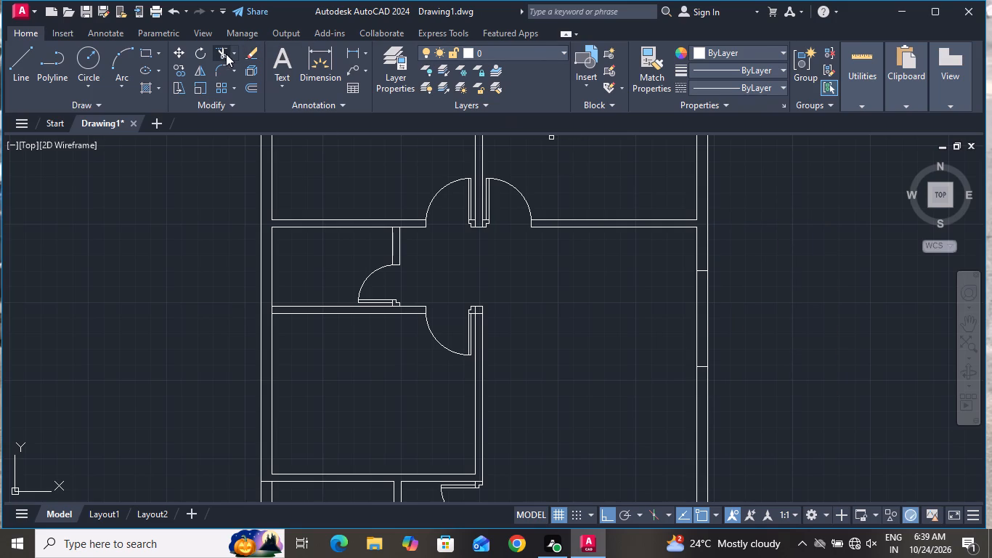
{"action": "left_click", "coordinate": [659, 319]}
{"action": "left_click", "coordinate": [819, 307]}
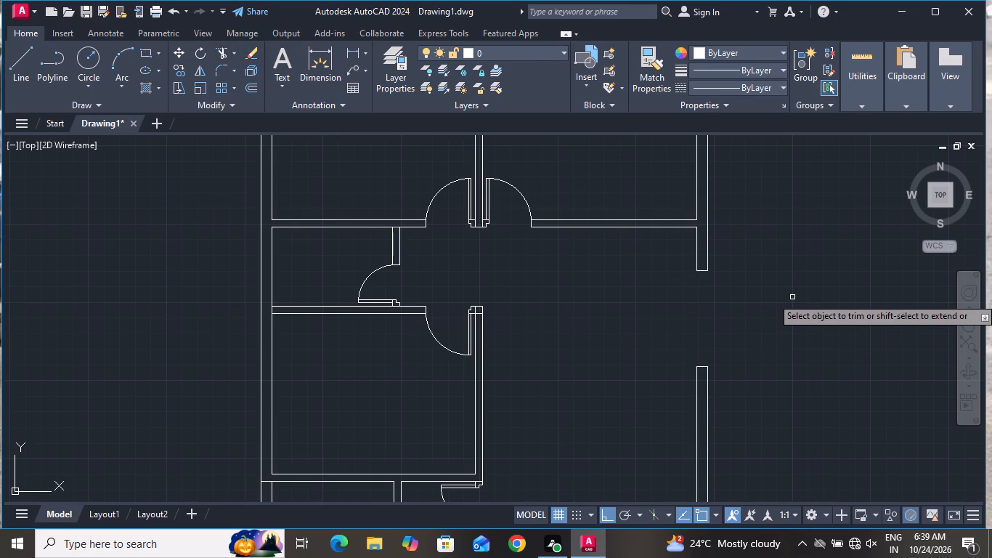
{"action": "right_click", "coordinate": [792, 297]}
{"action": "left_click", "coordinate": [840, 318]}
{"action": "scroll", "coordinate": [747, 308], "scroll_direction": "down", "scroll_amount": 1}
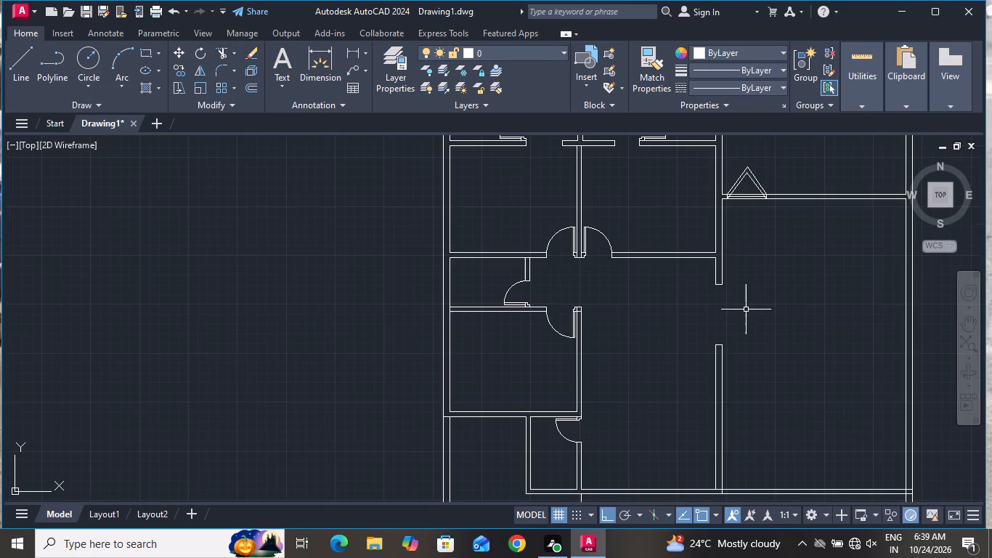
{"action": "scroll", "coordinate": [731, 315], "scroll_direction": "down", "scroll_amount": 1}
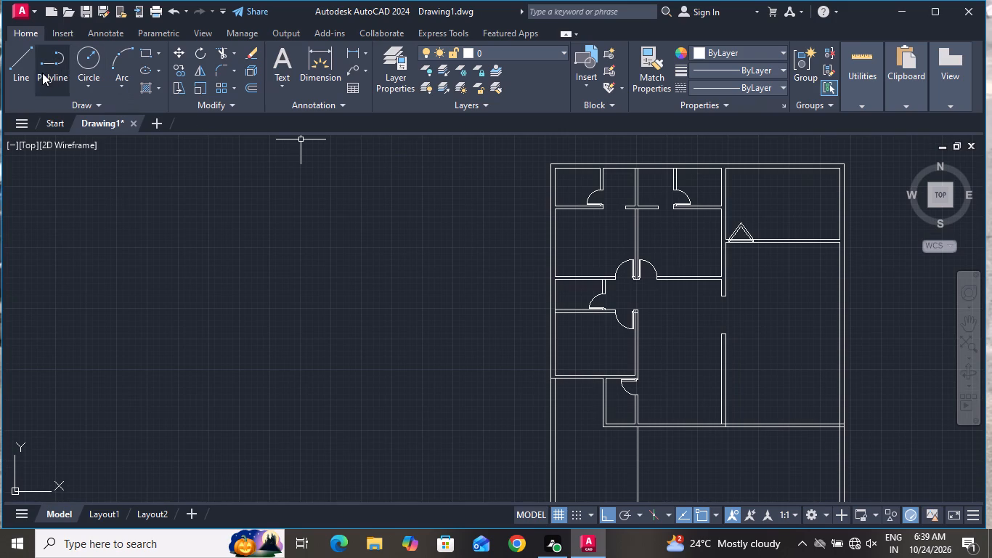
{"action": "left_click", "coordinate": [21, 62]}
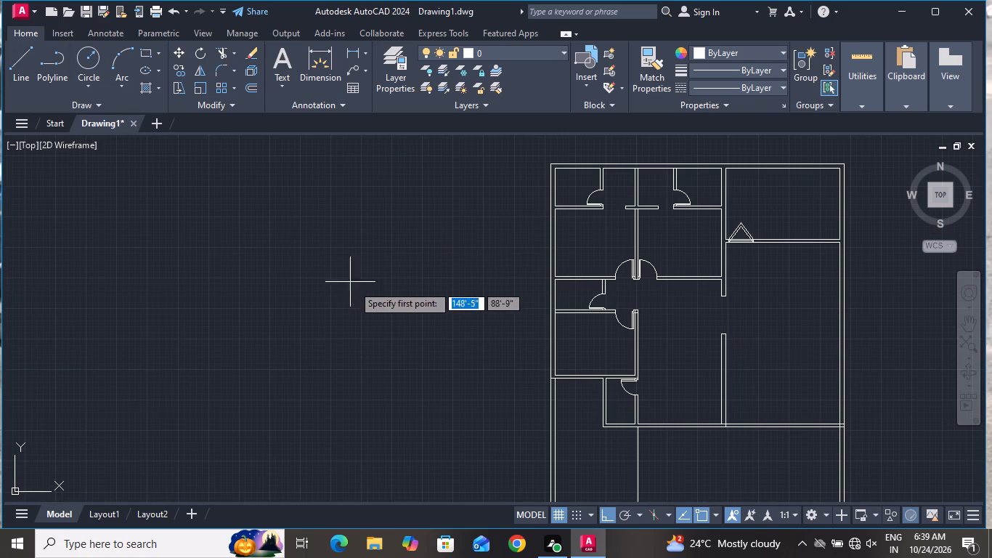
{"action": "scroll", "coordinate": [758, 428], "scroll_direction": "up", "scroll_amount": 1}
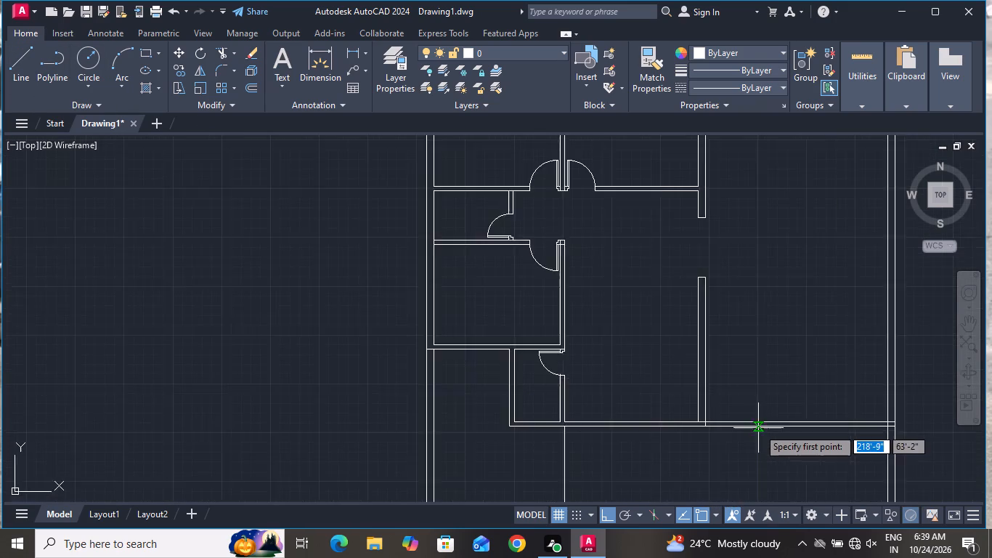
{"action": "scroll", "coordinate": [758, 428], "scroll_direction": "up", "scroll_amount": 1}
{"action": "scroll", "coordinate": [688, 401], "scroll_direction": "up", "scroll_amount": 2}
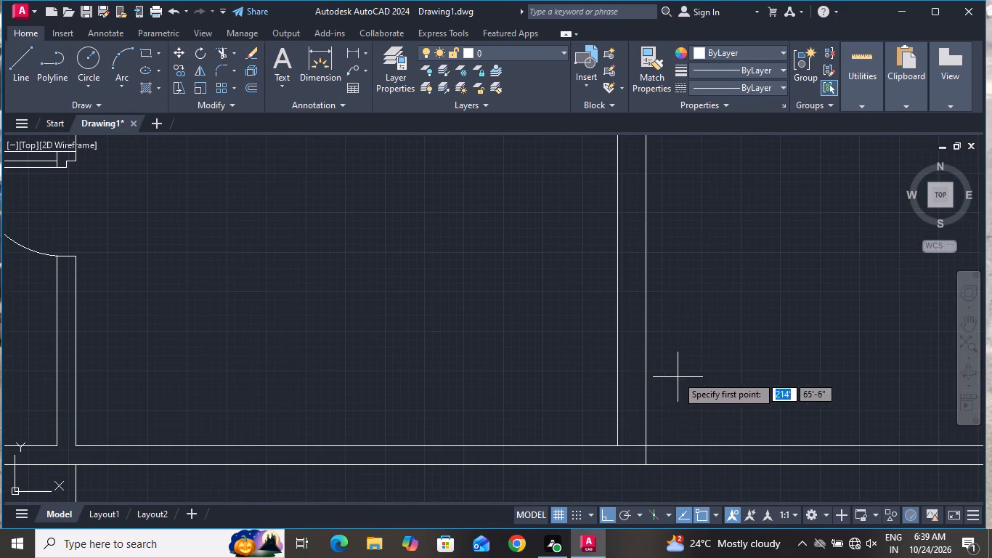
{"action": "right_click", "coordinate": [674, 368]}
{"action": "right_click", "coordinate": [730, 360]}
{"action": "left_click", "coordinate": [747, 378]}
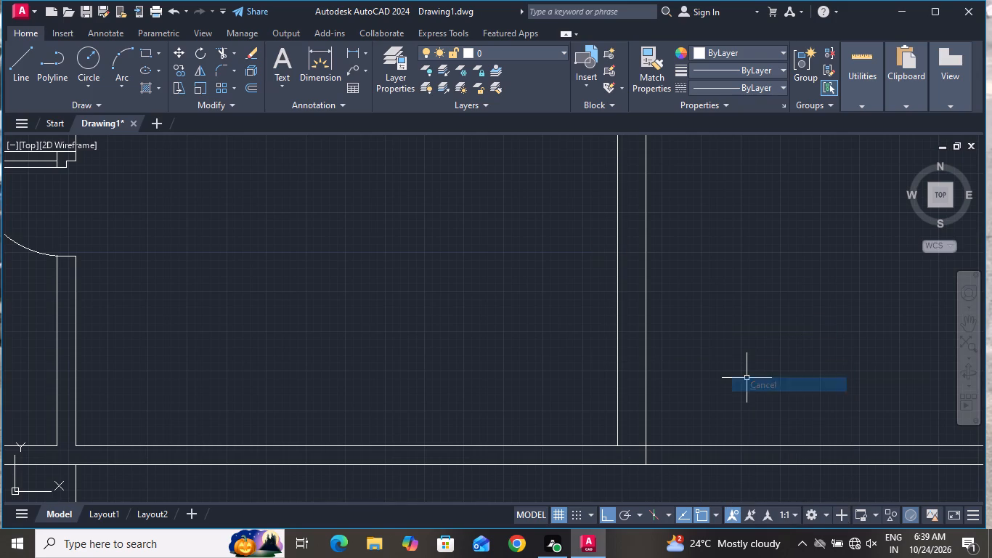
Offset the east face line of the hall wall 3" to the east at the southern wall junction.
{"action": "type", "text": "o 3"}
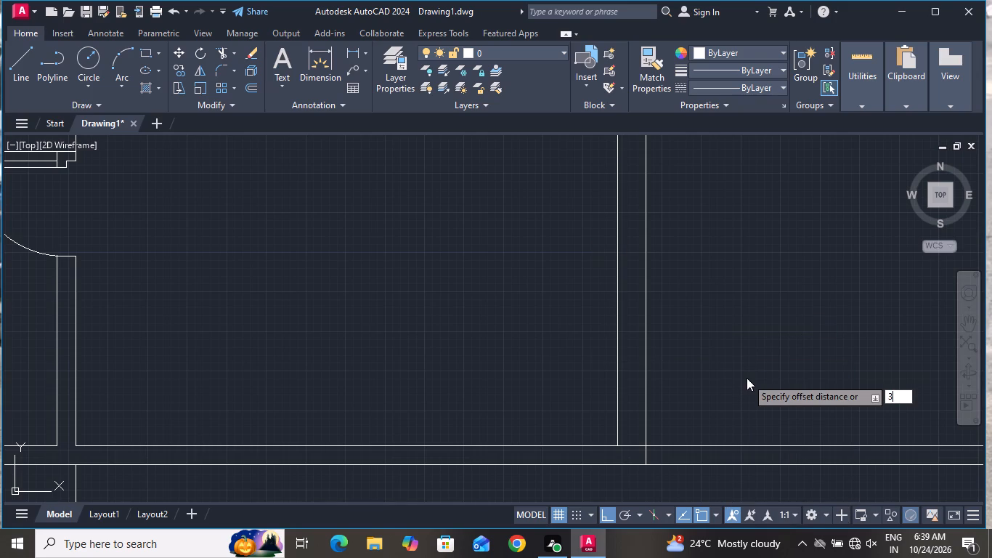
{"action": "key", "text": "shift+quotedbl"}
{"action": "key", "text": "Return"}
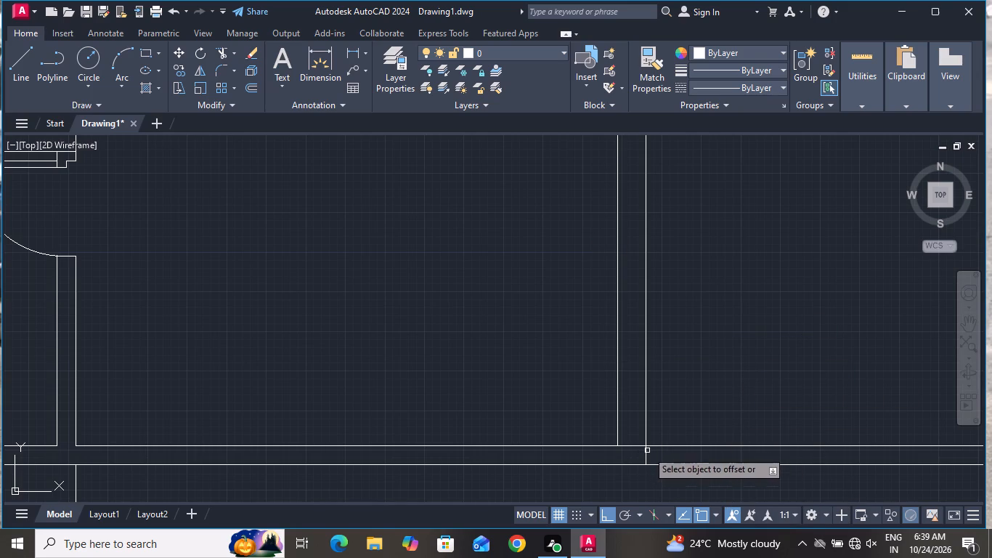
{"action": "left_click", "coordinate": [647, 450]}
{"action": "left_click", "coordinate": [663, 452]}
{"action": "right_click", "coordinate": [694, 387]}
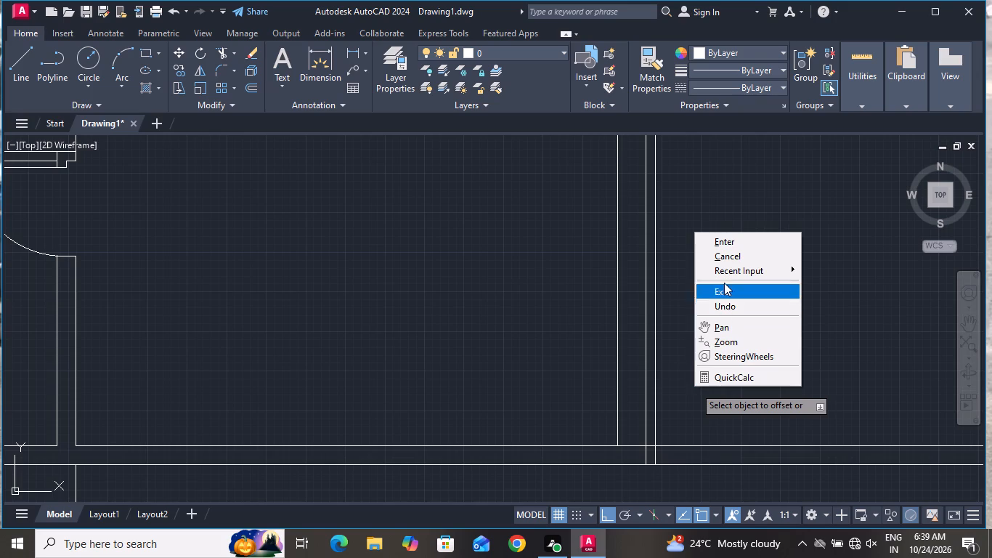
{"action": "left_click", "coordinate": [741, 246]}
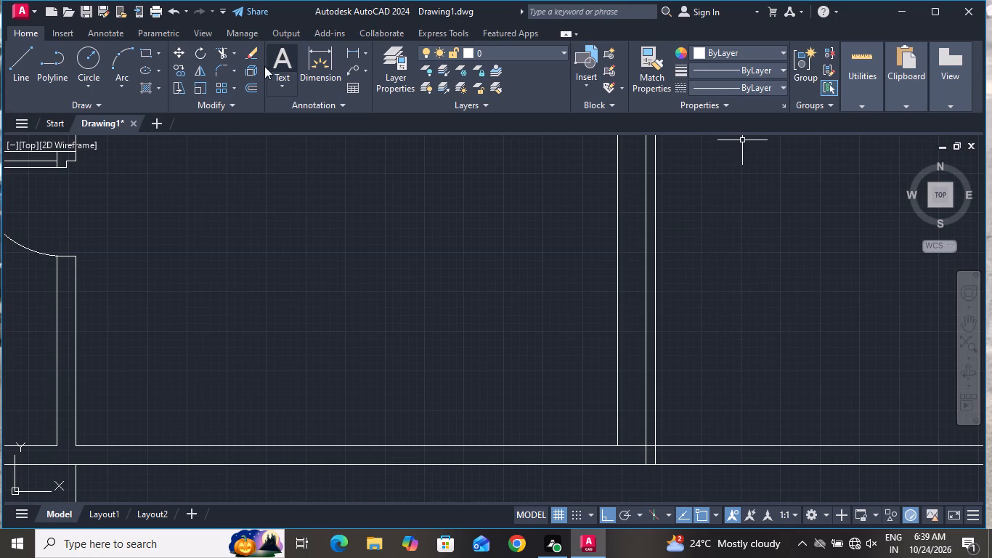
Trim the 3" offset line north of the southern partition, keeping only the short piece across the partition's thickness.
{"action": "left_click", "coordinate": [215, 50]}
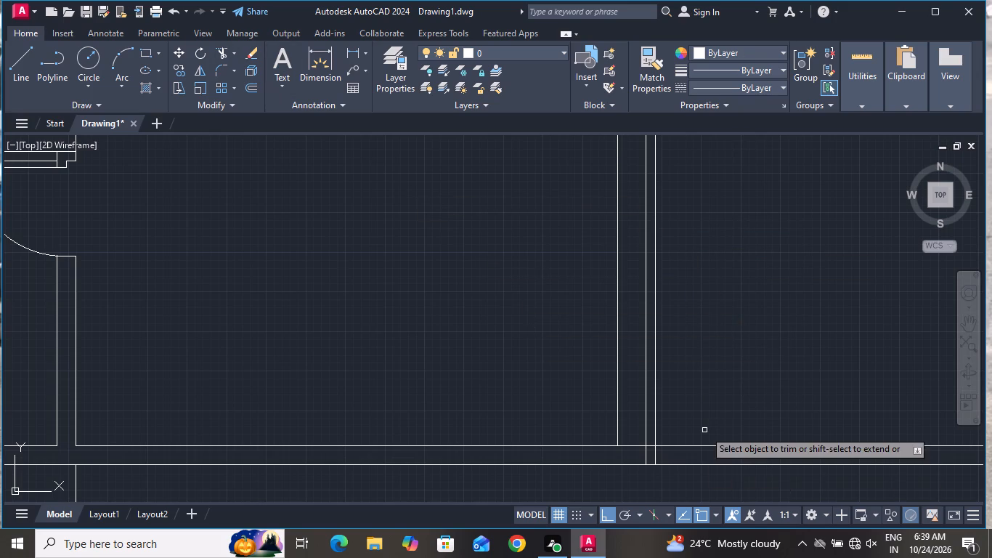
{"action": "scroll", "coordinate": [695, 415], "scroll_direction": "up", "scroll_amount": 2}
{"action": "left_click", "coordinate": [621, 402]}
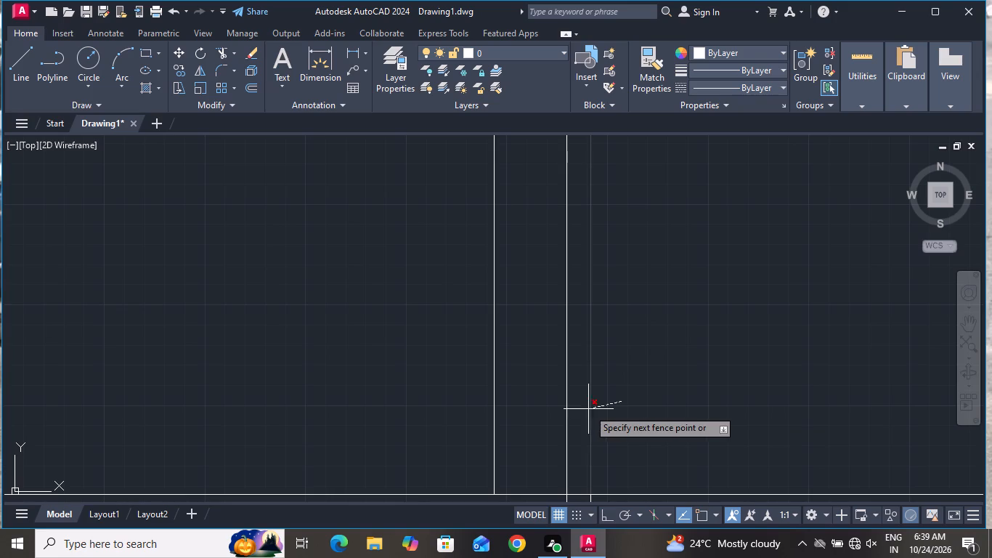
{"action": "left_click", "coordinate": [585, 410]}
{"action": "scroll", "coordinate": [633, 390], "scroll_direction": "down", "scroll_amount": 3}
{"action": "right_click", "coordinate": [640, 371]}
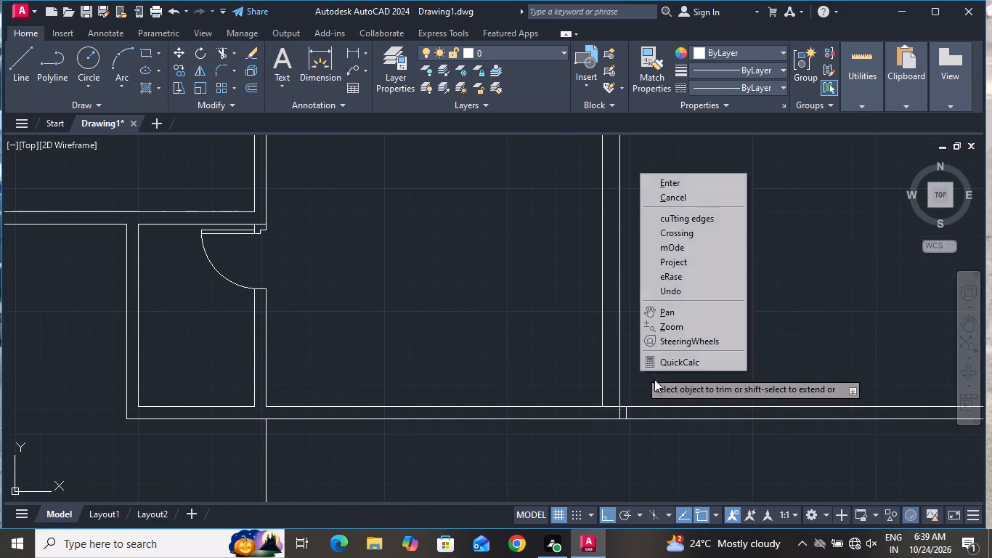
{"action": "left_click", "coordinate": [723, 190]}
Offset the short jamb line 3' to the east to mark the other side of the door opening.
{"action": "type", "text": "o"}
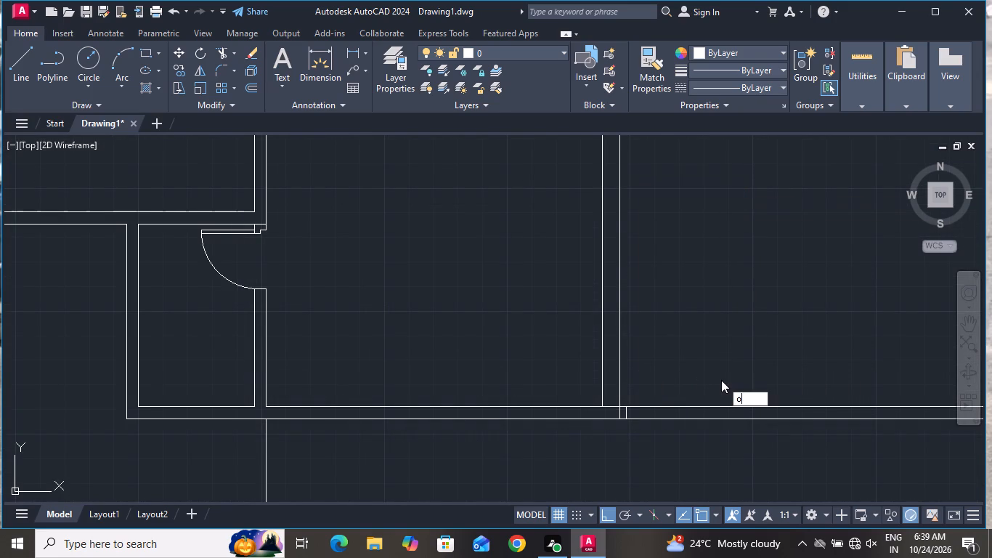
{"action": "key", "text": "space"}
{"action": "type", "text": "3'"}
{"action": "key", "text": "Return"}
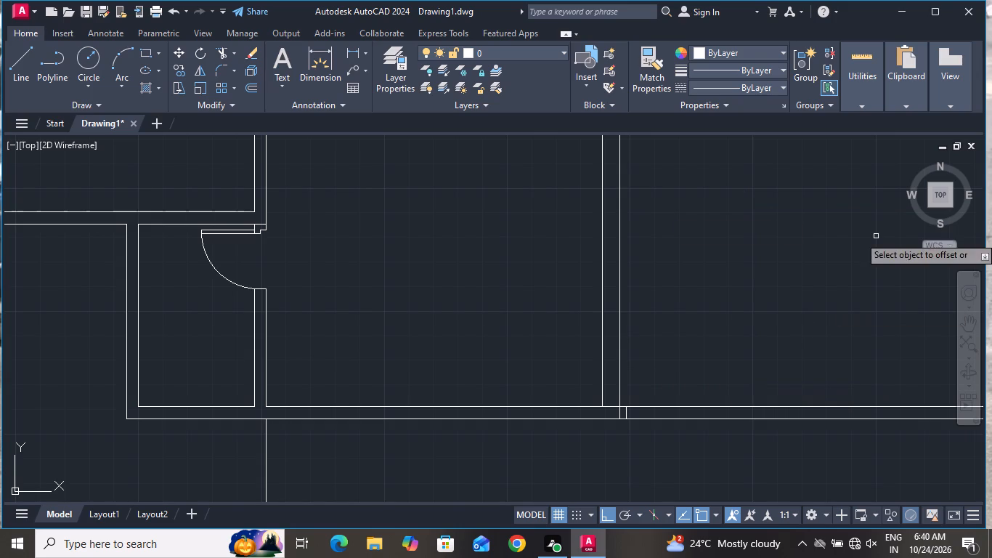
{"action": "scroll", "coordinate": [615, 431], "scroll_direction": "up", "scroll_amount": 3}
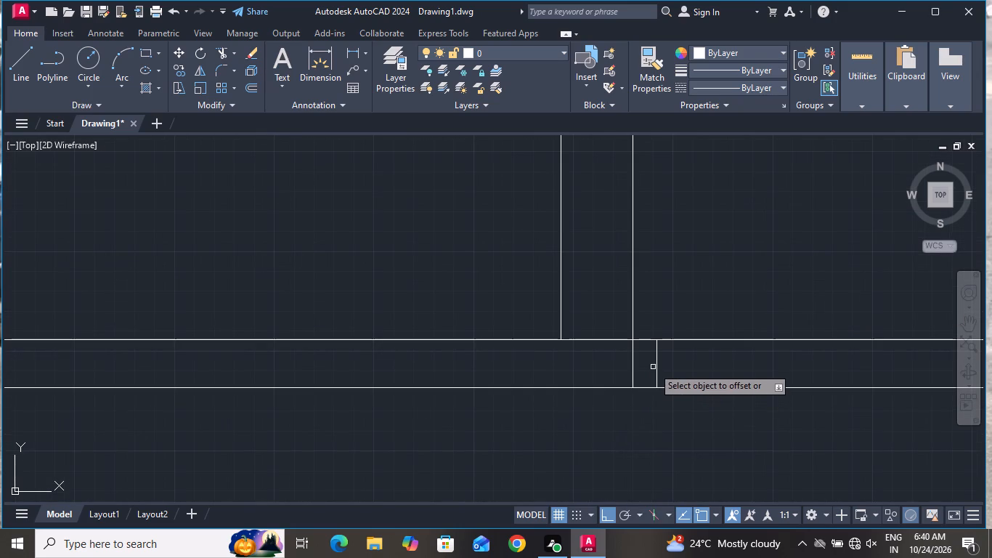
{"action": "left_click", "coordinate": [656, 363]}
{"action": "left_click", "coordinate": [683, 347]}
{"action": "scroll", "coordinate": [680, 349], "scroll_direction": "down", "scroll_amount": 3}
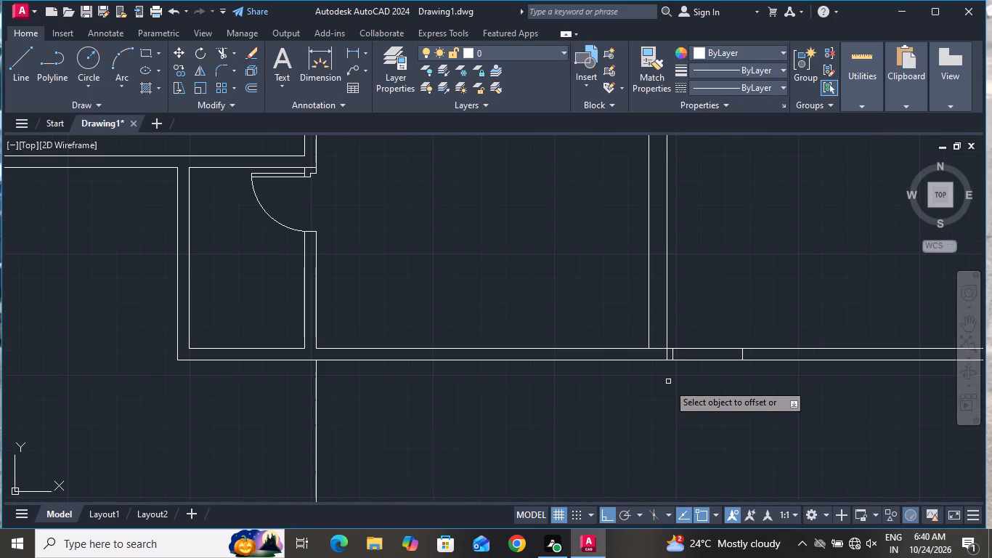
{"action": "right_click", "coordinate": [667, 389]}
{"action": "left_click", "coordinate": [715, 264]}
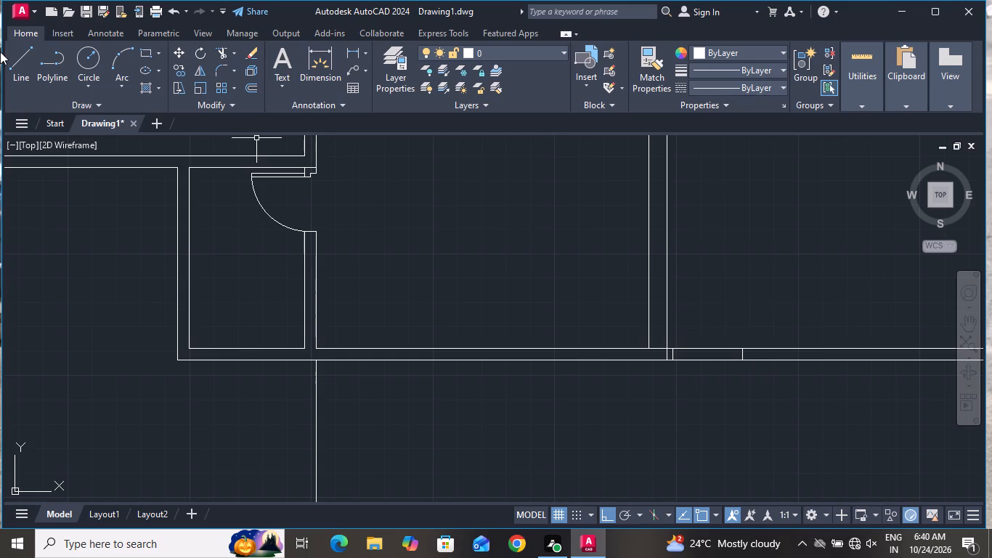
Draw a 3' line north from the midpoint of the opening's west jamb as the door leaf.
{"action": "left_click", "coordinate": [13, 59]}
{"action": "scroll", "coordinate": [221, 297], "scroll_direction": "down", "scroll_amount": 1}
{"action": "scroll", "coordinate": [532, 320], "scroll_direction": "up", "scroll_amount": 2}
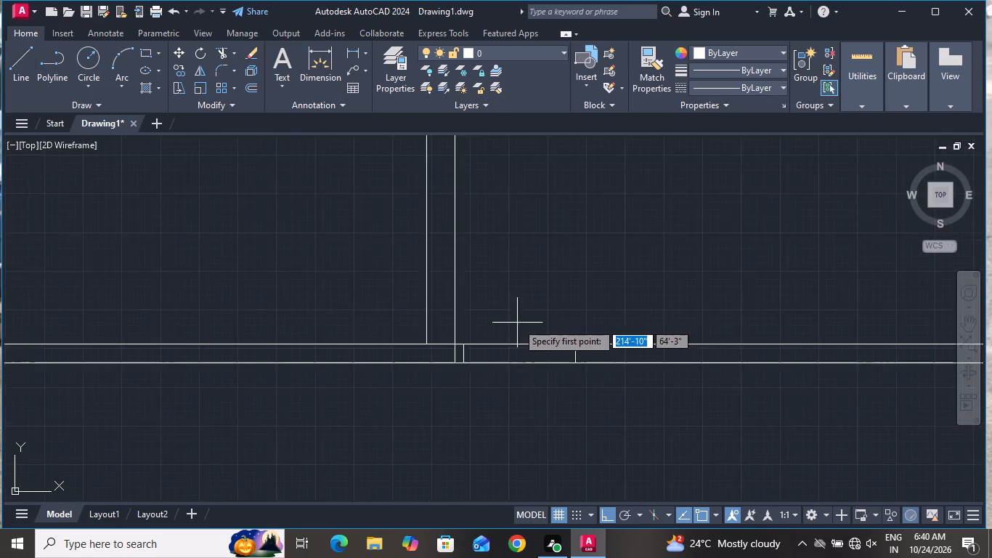
{"action": "scroll", "coordinate": [517, 323], "scroll_direction": "up", "scroll_amount": 2}
{"action": "left_click", "coordinate": [383, 403]}
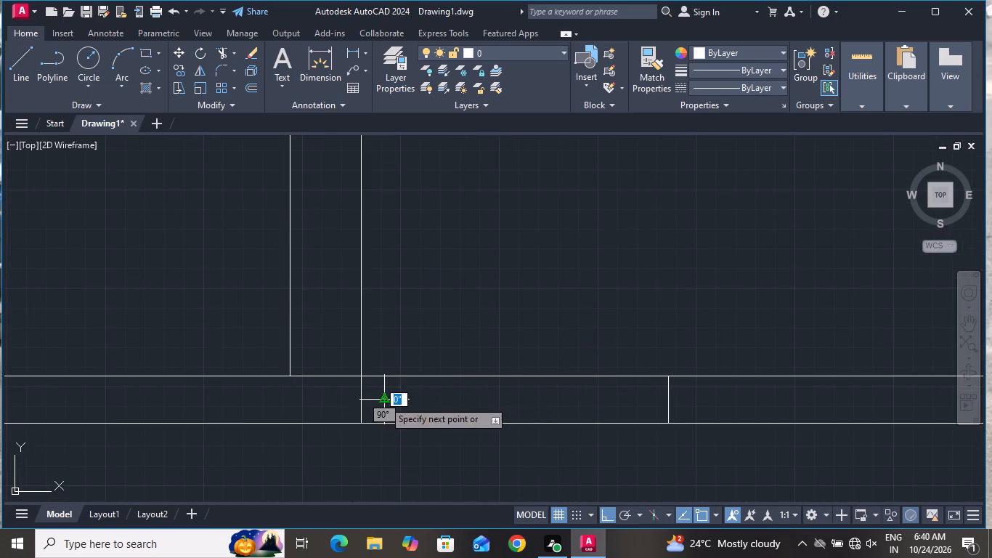
{"action": "type", "text": "3'"}
{"action": "key", "text": "Return"}
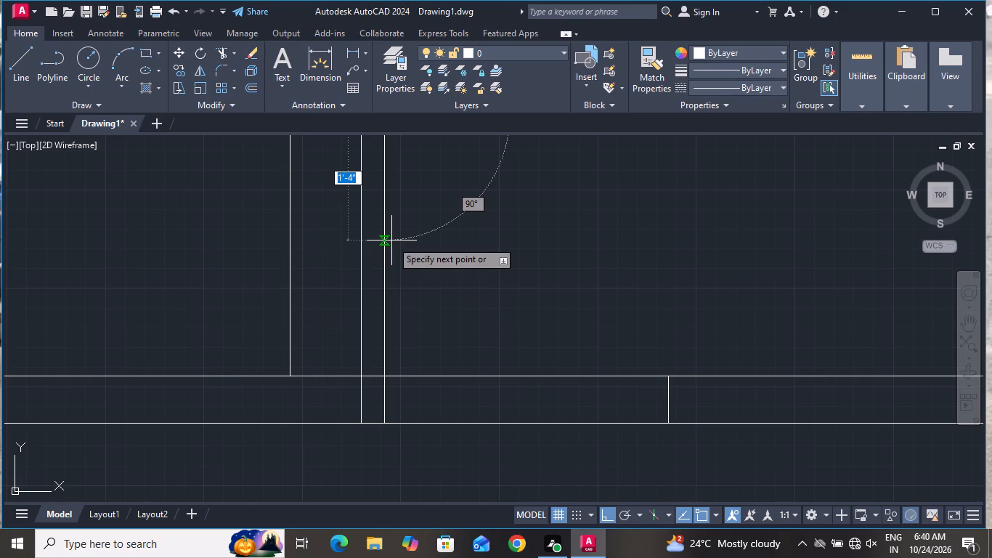
{"action": "right_click", "coordinate": [391, 240]}
{"action": "left_click", "coordinate": [444, 255]}
Offset the door leaf line 2" to the east to give the leaf its thickness.
{"action": "scroll", "coordinate": [440, 327], "scroll_direction": "down", "scroll_amount": 2}
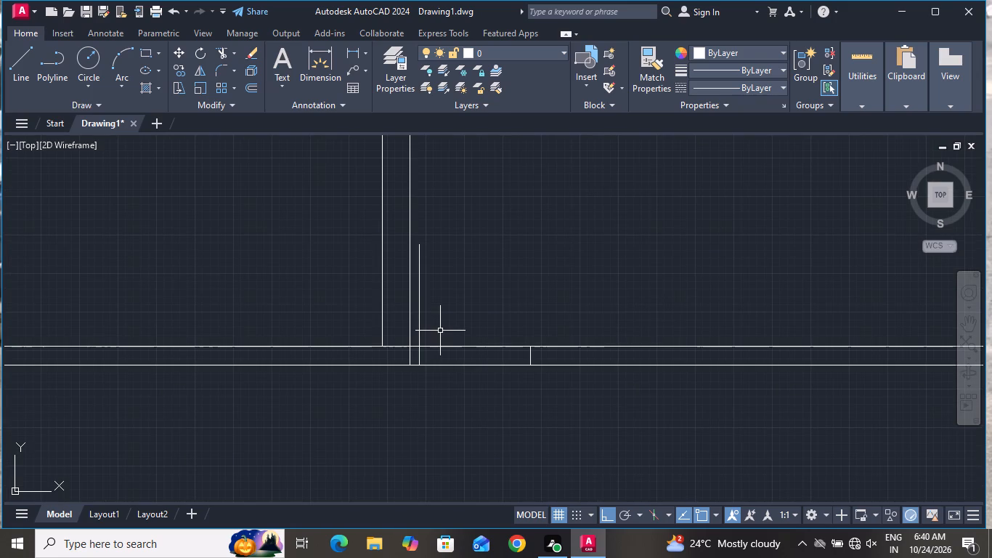
{"action": "type", "text": "o 2"}
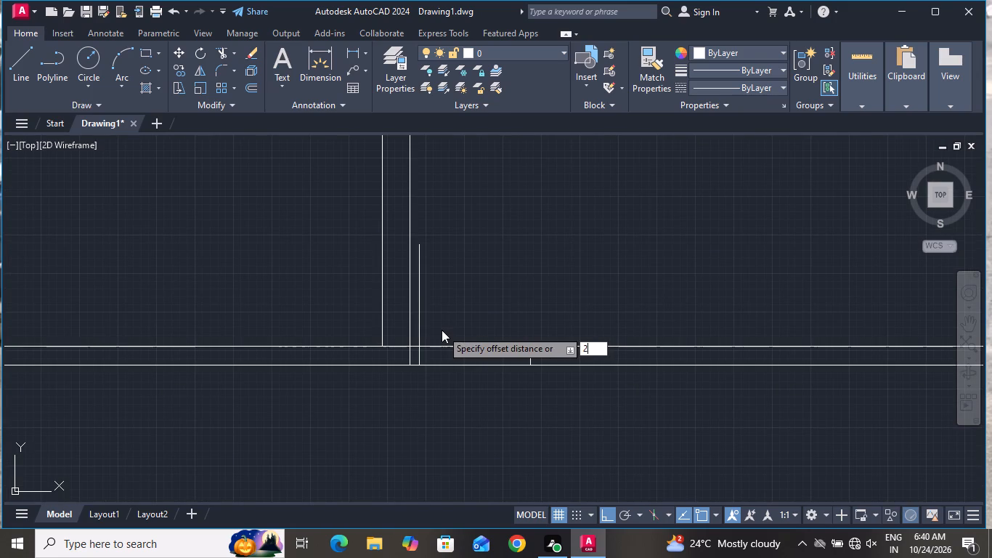
{"action": "key", "text": "shift+quotedbl"}
{"action": "key", "text": "Return"}
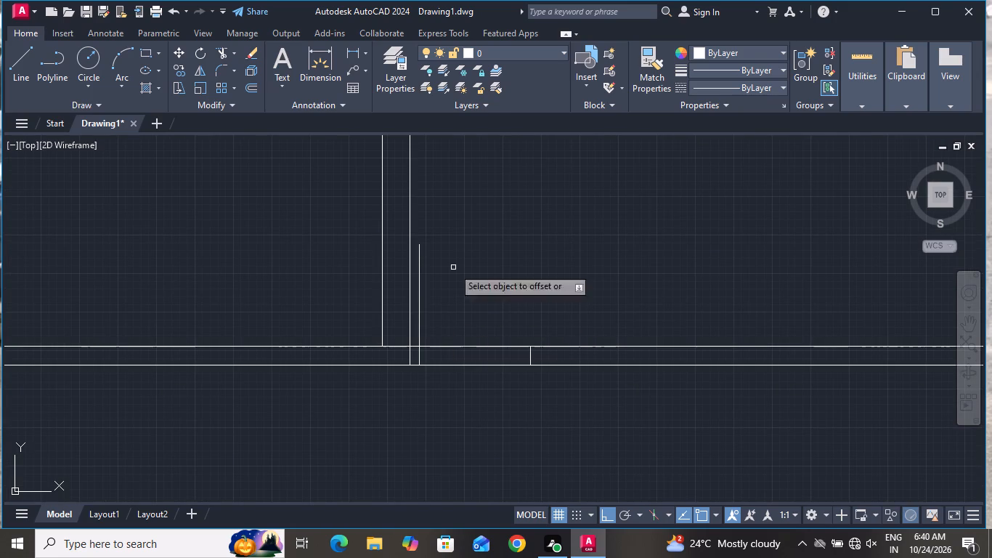
{"action": "left_click", "coordinate": [420, 283]}
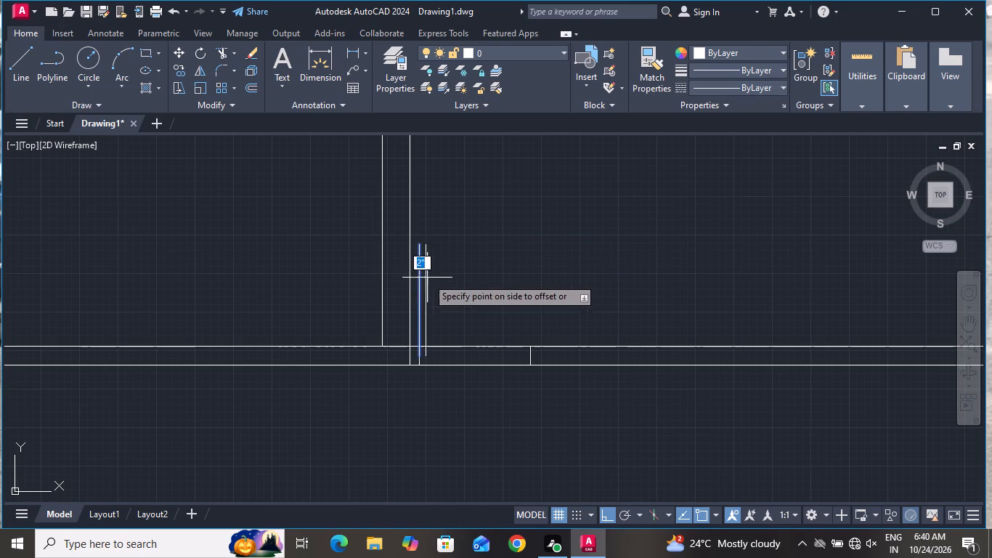
{"action": "left_click", "coordinate": [434, 275]}
{"action": "right_click", "coordinate": [434, 275]}
{"action": "left_click", "coordinate": [482, 295]}
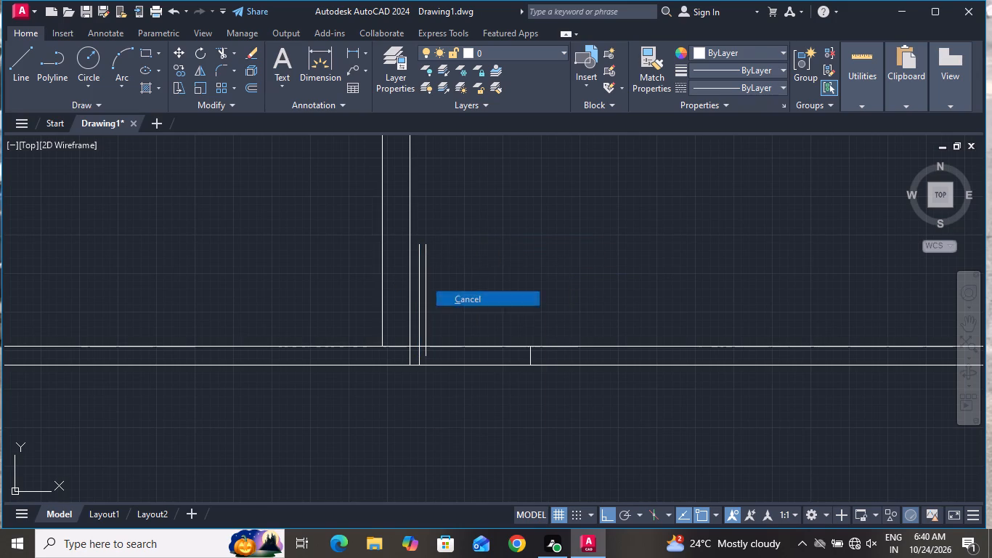
Draw a three-point swing arc from the east jamb's midpoint through the north ends of both door leaf lines.
{"action": "type", "text": "a"}
{"action": "key", "text": "space"}
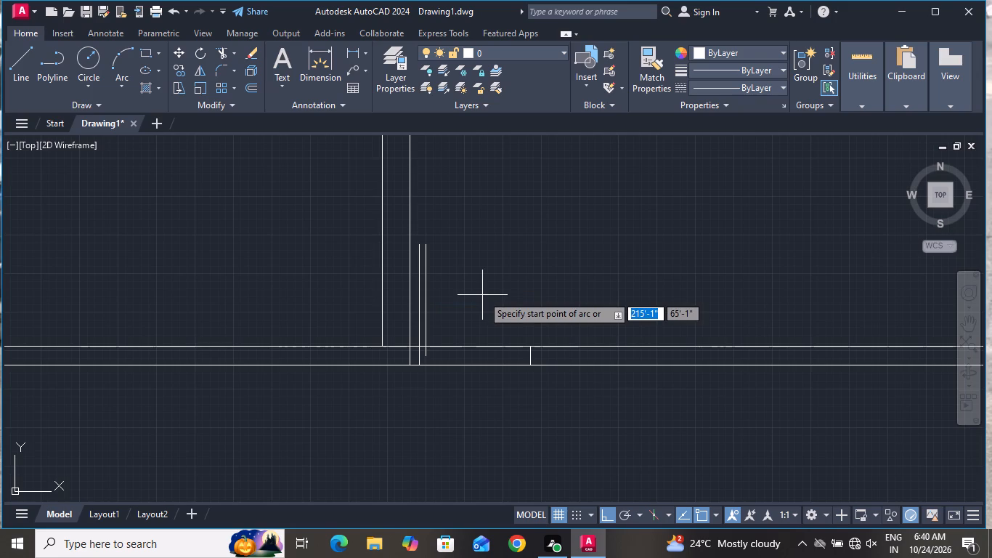
{"action": "left_click", "coordinate": [534, 358]}
{"action": "scroll", "coordinate": [420, 217], "scroll_direction": "up", "scroll_amount": 2}
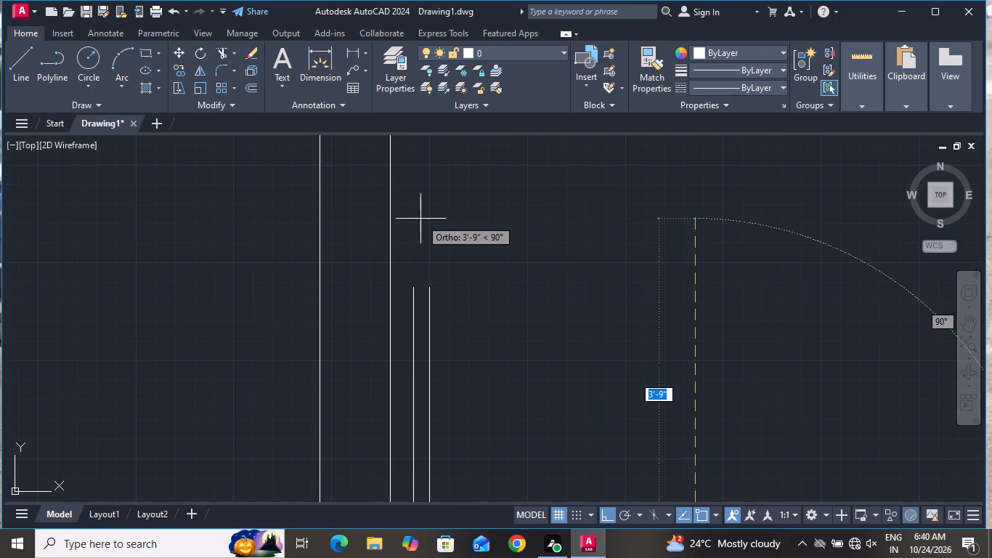
{"action": "scroll", "coordinate": [420, 231], "scroll_direction": "up", "scroll_amount": 2}
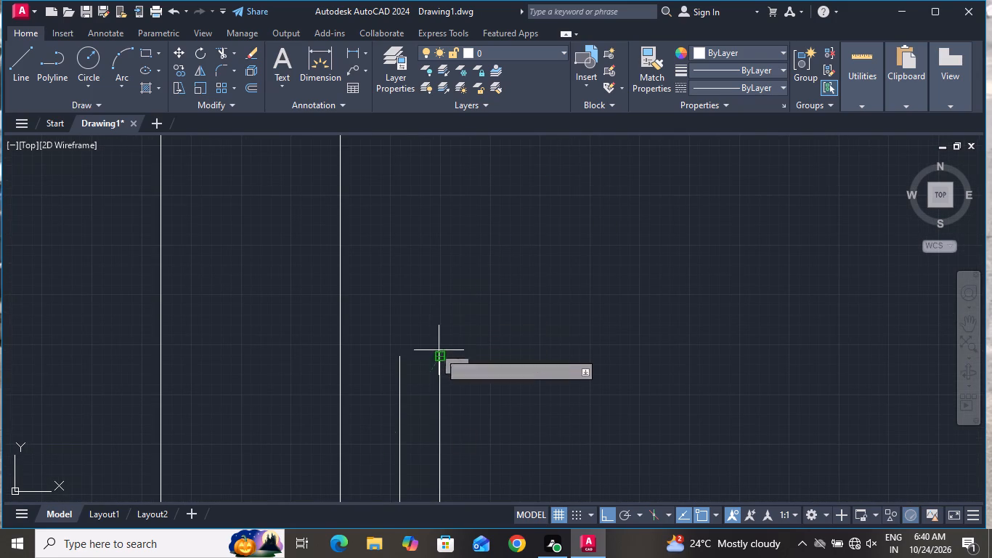
{"action": "left_click", "coordinate": [439, 354]}
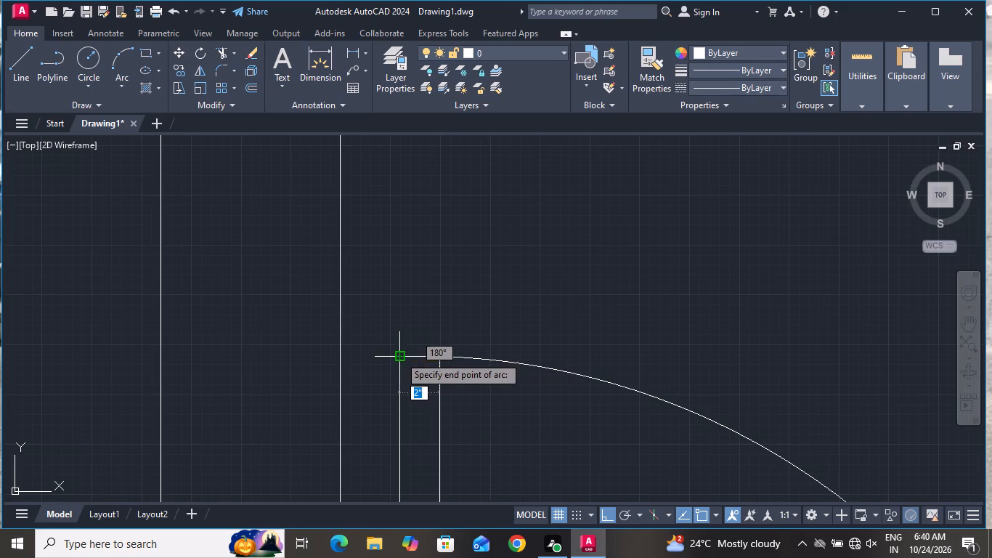
{"action": "left_click", "coordinate": [398, 356]}
Close the south end of the door leaf with a short line between its two long lines.
{"action": "scroll", "coordinate": [439, 245], "scroll_direction": "down", "scroll_amount": 2}
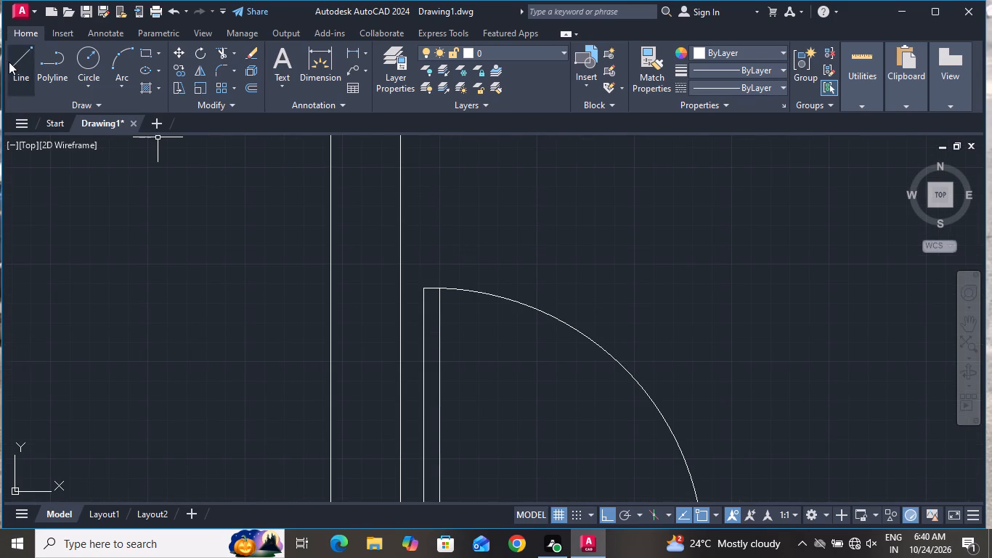
{"action": "left_click", "coordinate": [9, 62]}
{"action": "scroll", "coordinate": [293, 160], "scroll_direction": "down", "scroll_amount": 1}
{"action": "scroll", "coordinate": [365, 442], "scroll_direction": "up", "scroll_amount": 2}
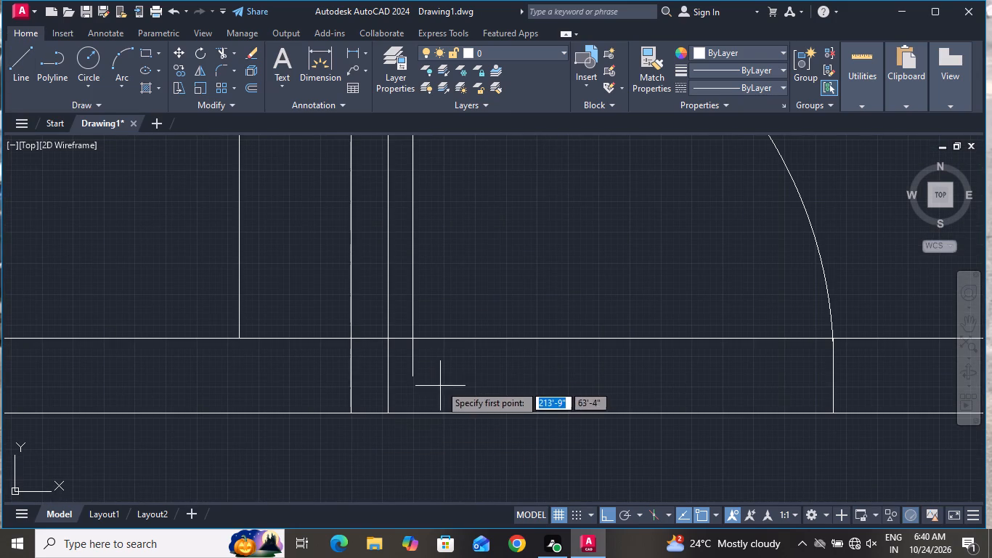
{"action": "left_click", "coordinate": [408, 376]}
{"action": "left_click", "coordinate": [387, 379]}
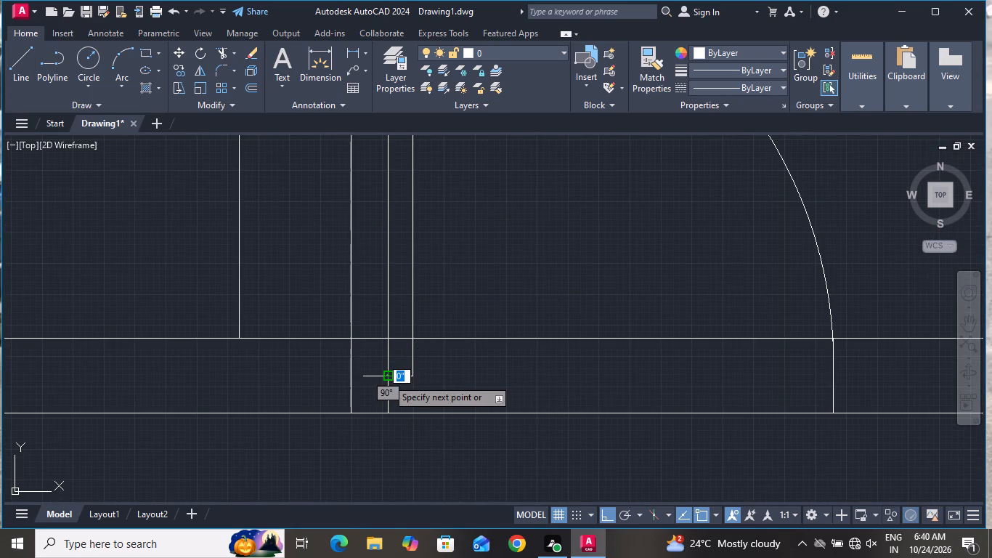
{"action": "right_click", "coordinate": [387, 379]}
{"action": "left_click", "coordinate": [449, 239]}
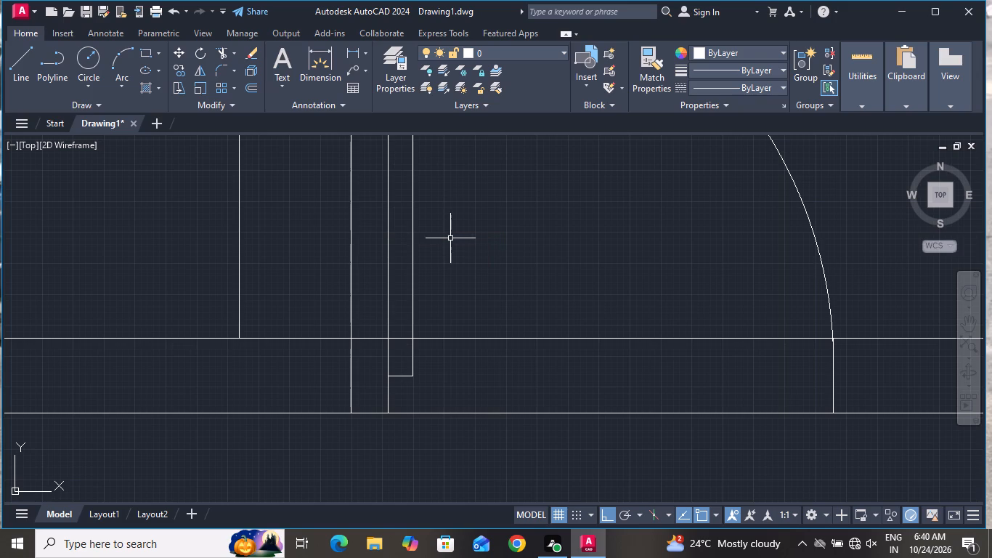
Trim the west jamb line beside the leaf's base and both partition lines across the door opening.
{"action": "left_click", "coordinate": [226, 52]}
{"action": "left_click", "coordinate": [395, 361]}
{"action": "left_click", "coordinate": [382, 364]}
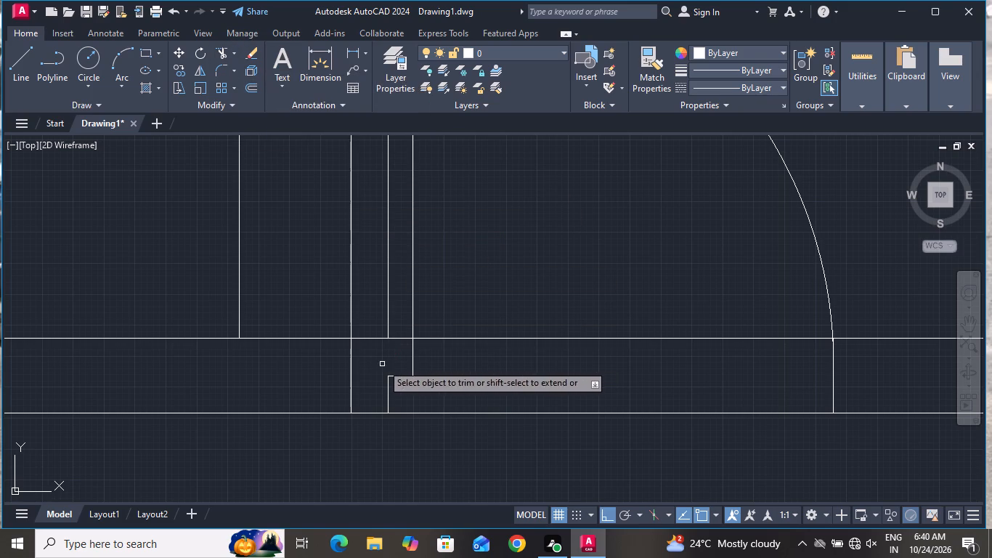
{"action": "left_click", "coordinate": [468, 318]}
{"action": "left_click", "coordinate": [462, 432]}
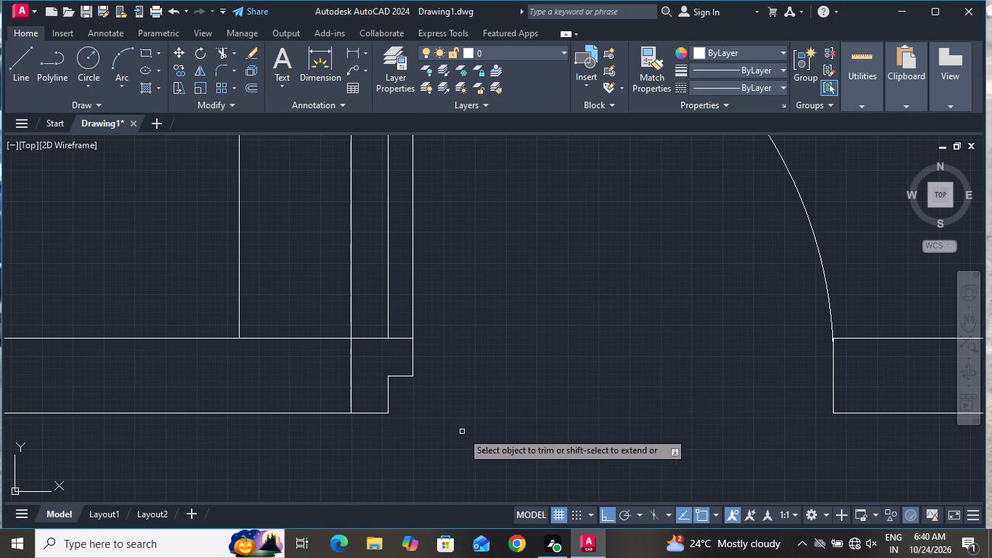
{"action": "right_click", "coordinate": [523, 288]}
{"action": "left_click", "coordinate": [554, 312]}
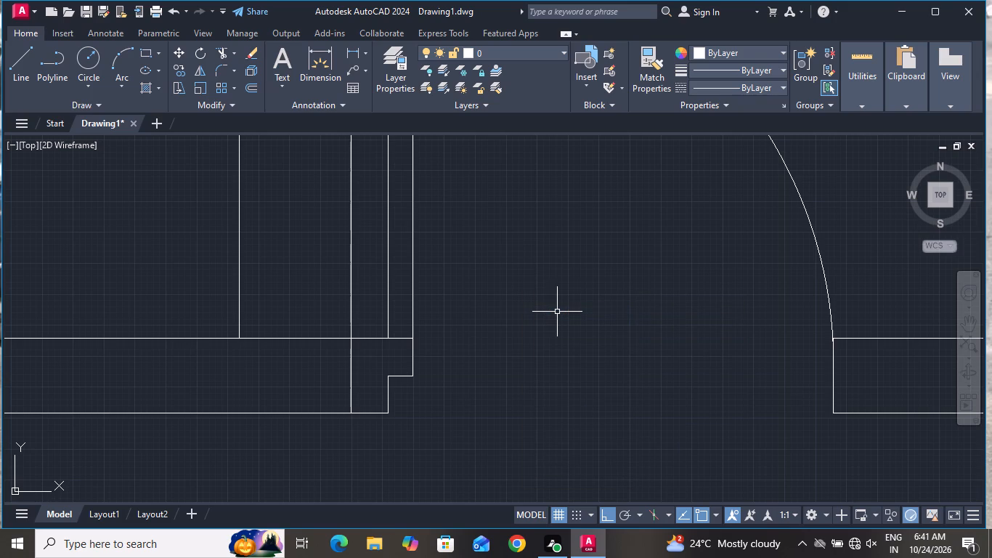
Trim the southern partition's junction with the east outer wall, removing the partition ends inside the wall and the inner face between them.
{"action": "scroll", "coordinate": [567, 331], "scroll_direction": "down", "scroll_amount": 6}
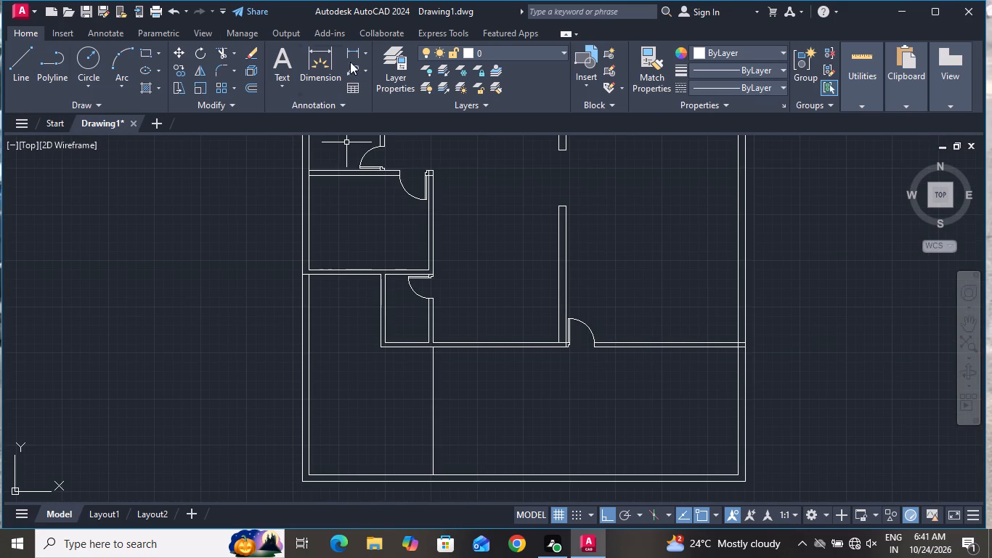
{"action": "left_click", "coordinate": [218, 50]}
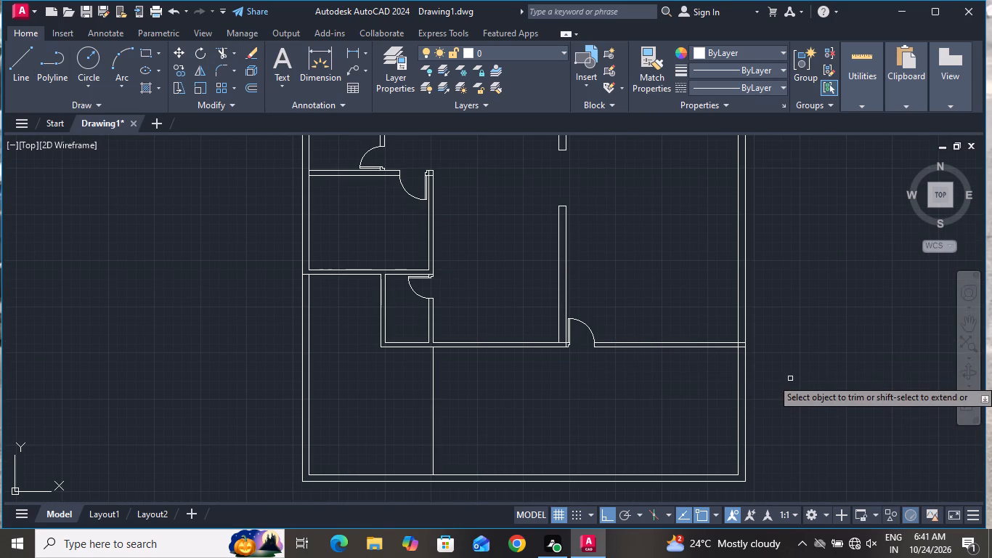
{"action": "scroll", "coordinate": [757, 357], "scroll_direction": "up", "scroll_amount": 2}
{"action": "left_click", "coordinate": [711, 307]}
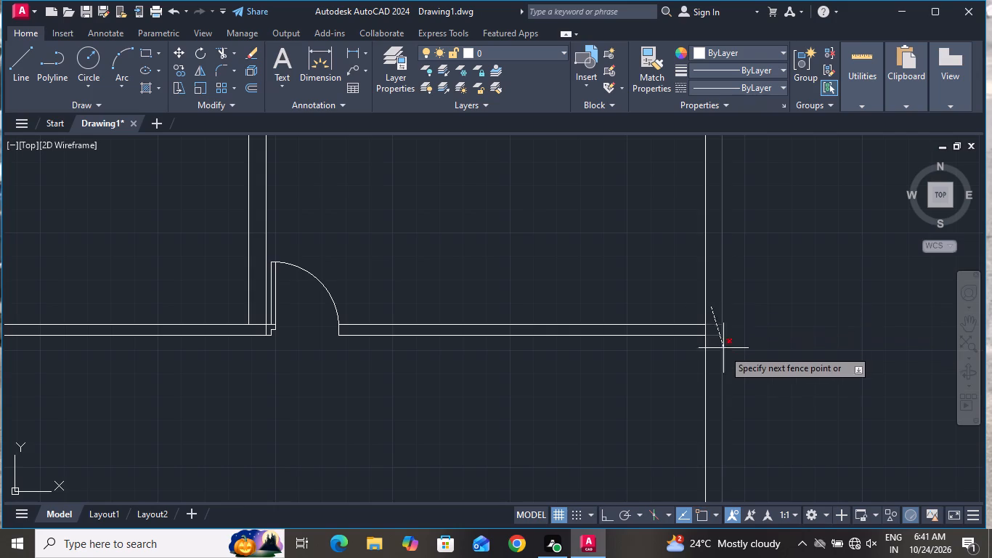
{"action": "left_click", "coordinate": [716, 373]}
{"action": "left_click", "coordinate": [710, 328]}
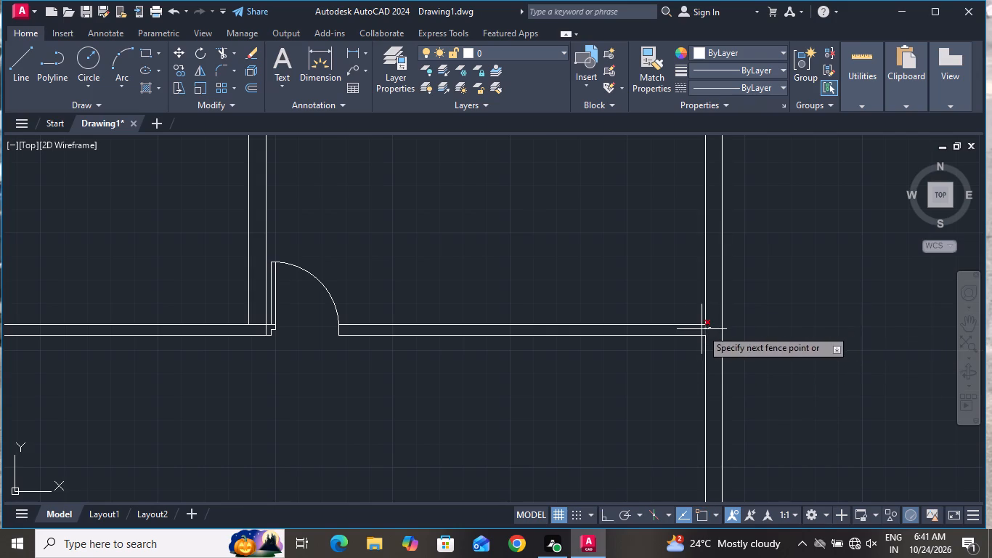
{"action": "left_click", "coordinate": [702, 329]}
Trim the lines crossing the junction of the hall wall and southern partition, just west of the new door.
{"action": "scroll", "coordinate": [743, 352], "scroll_direction": "down", "scroll_amount": 1}
{"action": "scroll", "coordinate": [436, 333], "scroll_direction": "up", "scroll_amount": 3}
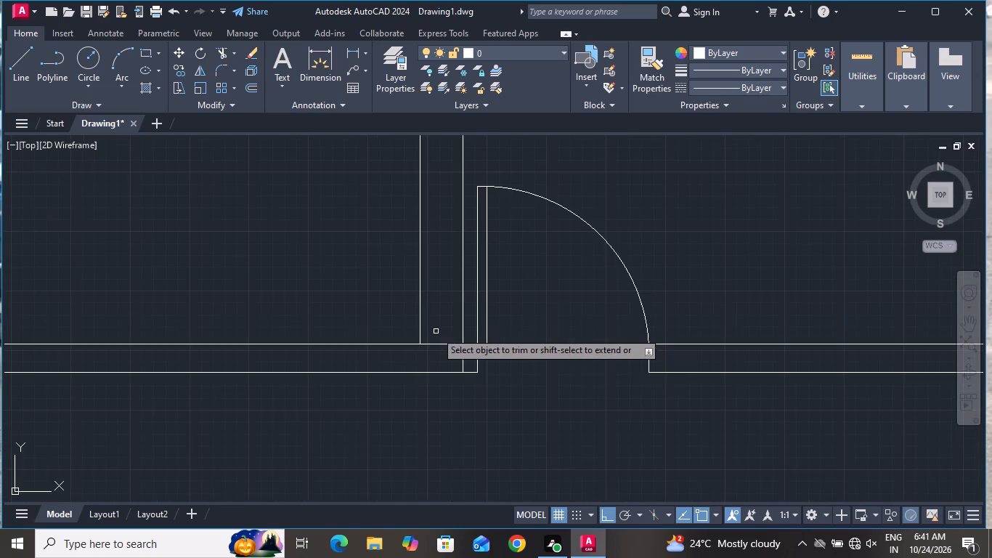
{"action": "left_click", "coordinate": [468, 359]}
{"action": "left_click", "coordinate": [457, 360]}
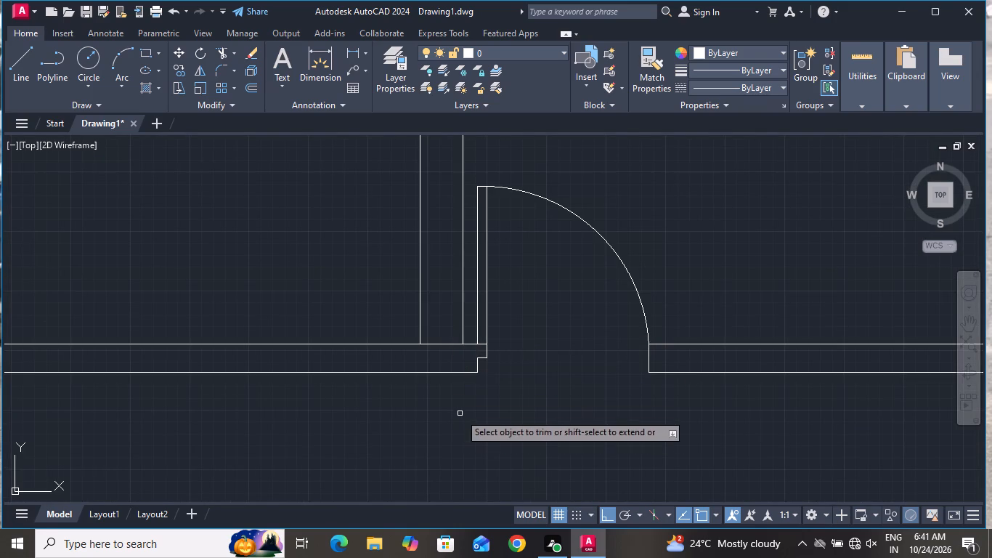
{"action": "left_click", "coordinate": [449, 352]}
{"action": "left_click", "coordinate": [454, 301]}
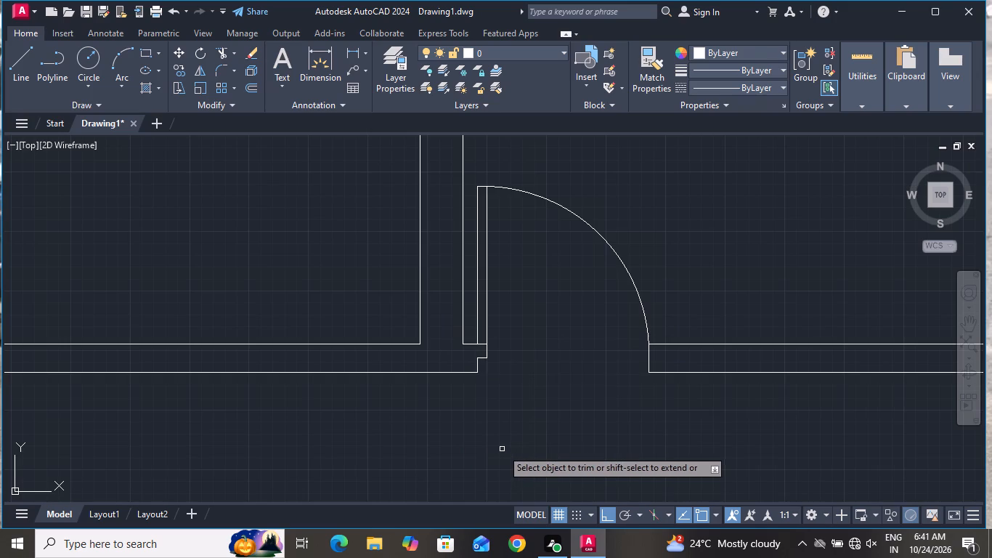
Draw a short vertical line across the southern partition's thickness, midway between the small room's east wall and the hall wall.
{"action": "scroll", "coordinate": [503, 449], "scroll_direction": "down", "scroll_amount": 3}
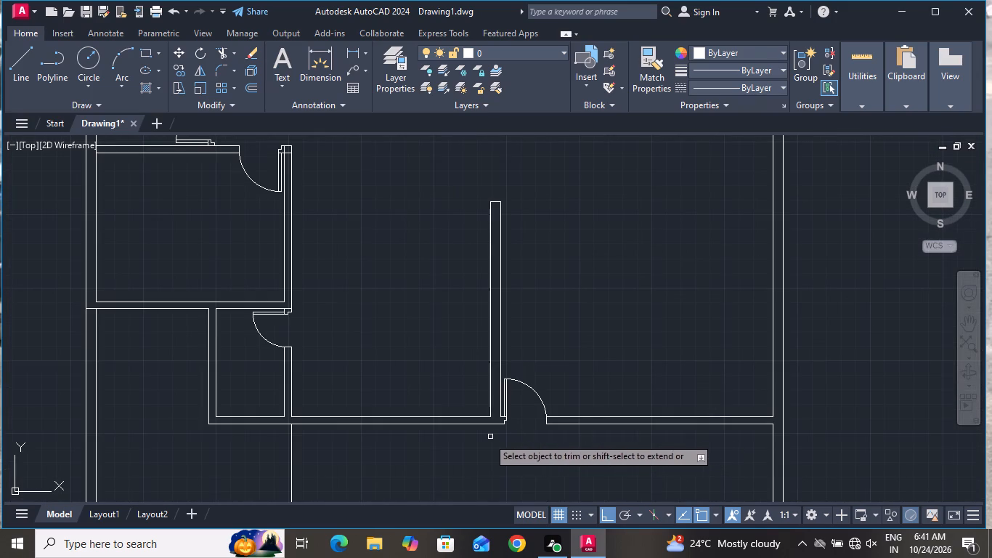
{"action": "right_click", "coordinate": [386, 349]}
{"action": "left_click", "coordinate": [442, 177]}
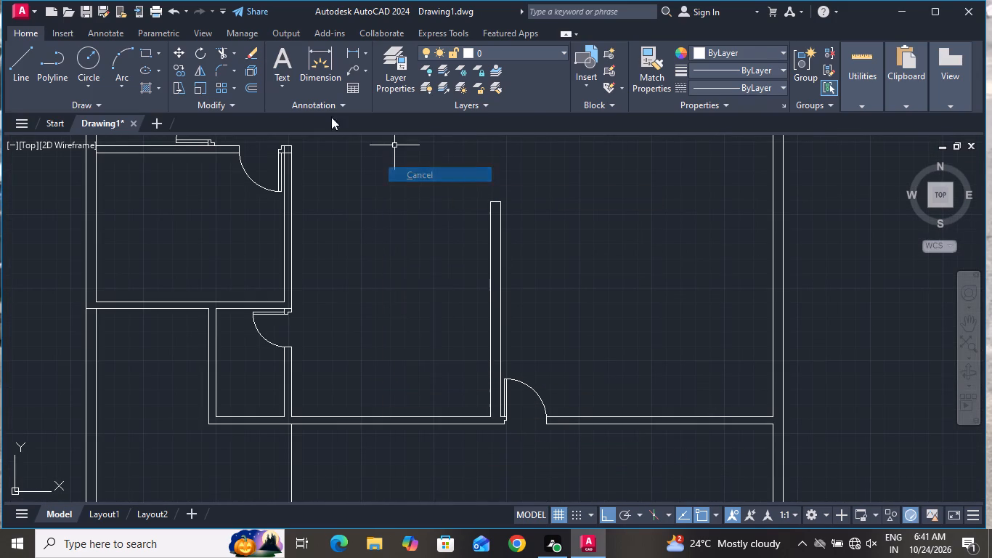
{"action": "left_click", "coordinate": [23, 60]}
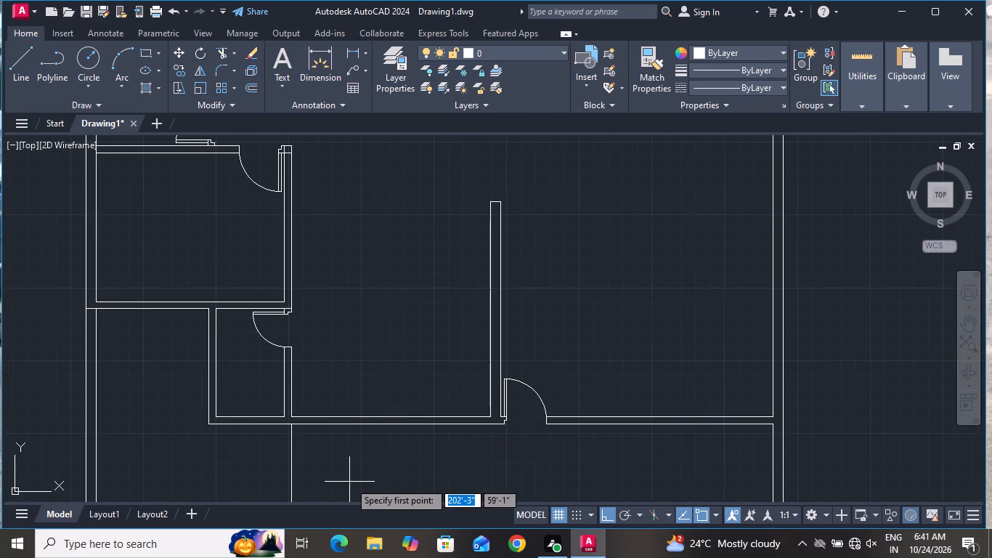
{"action": "scroll", "coordinate": [272, 440], "scroll_direction": "up", "scroll_amount": 3}
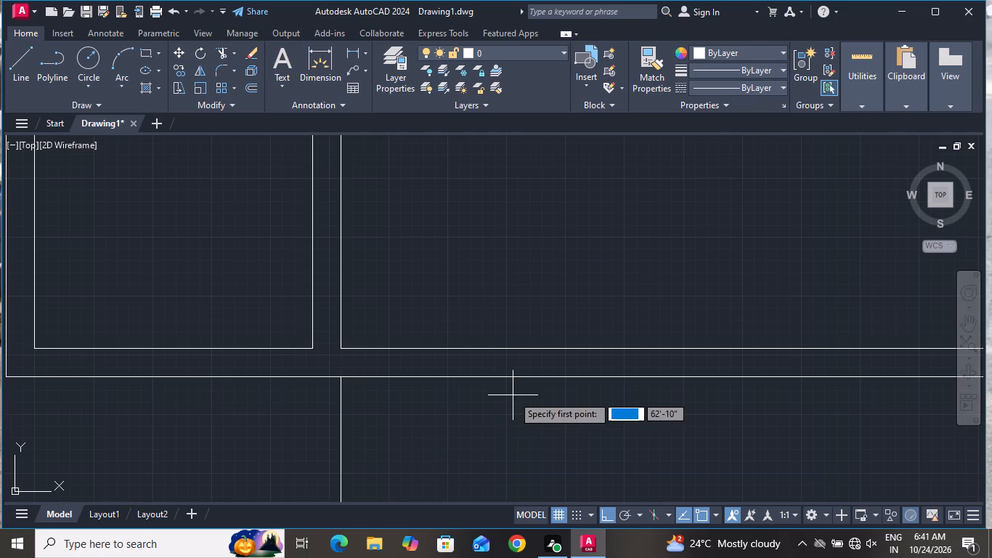
{"action": "scroll", "coordinate": [640, 365], "scroll_direction": "down", "scroll_amount": 2}
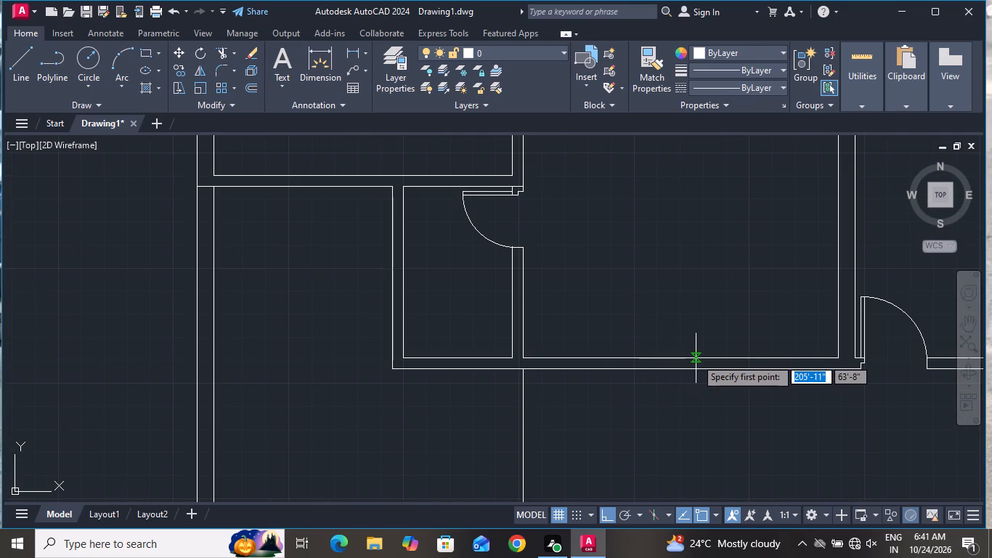
{"action": "left_click", "coordinate": [678, 359]}
{"action": "scroll", "coordinate": [672, 381], "scroll_direction": "up", "scroll_amount": 3}
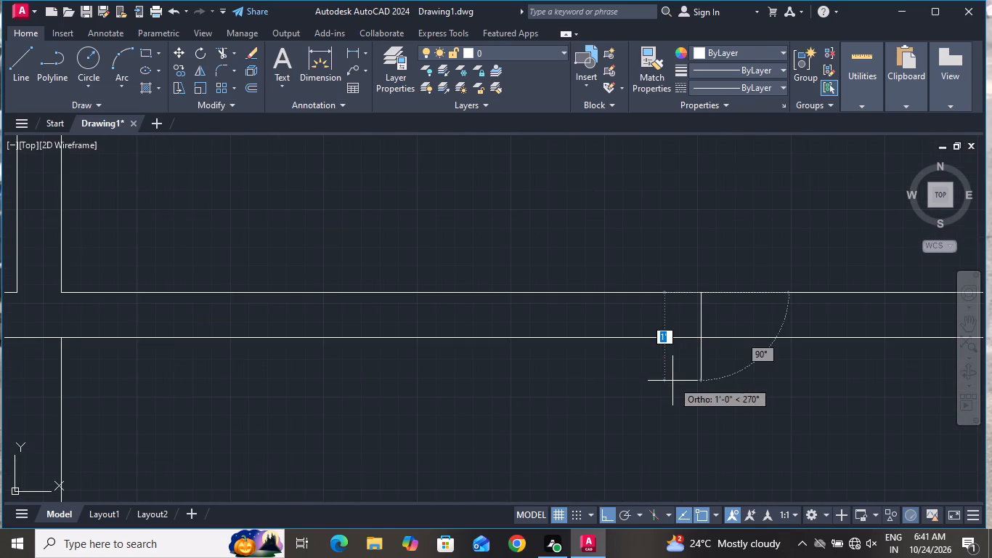
{"action": "left_click", "coordinate": [700, 339]}
{"action": "right_click", "coordinate": [700, 339]}
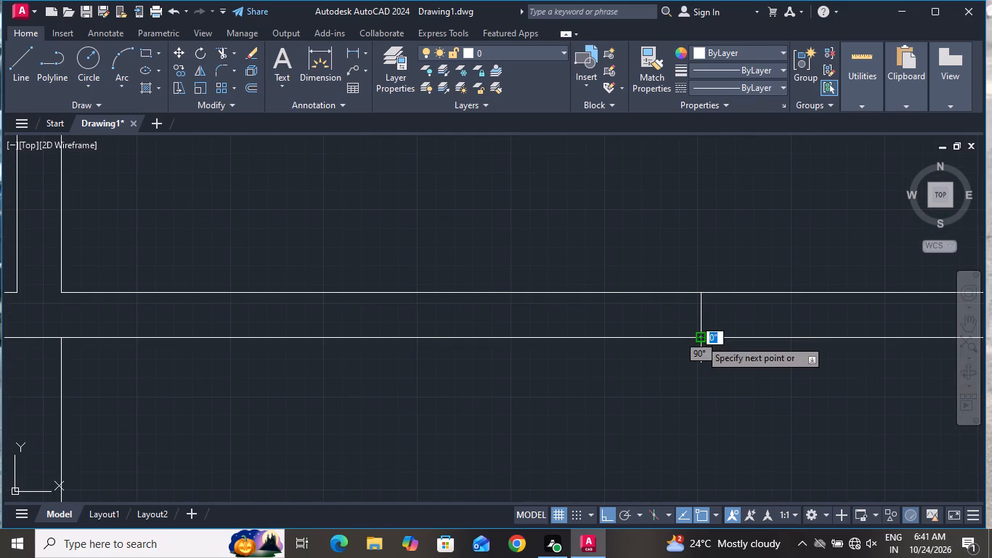
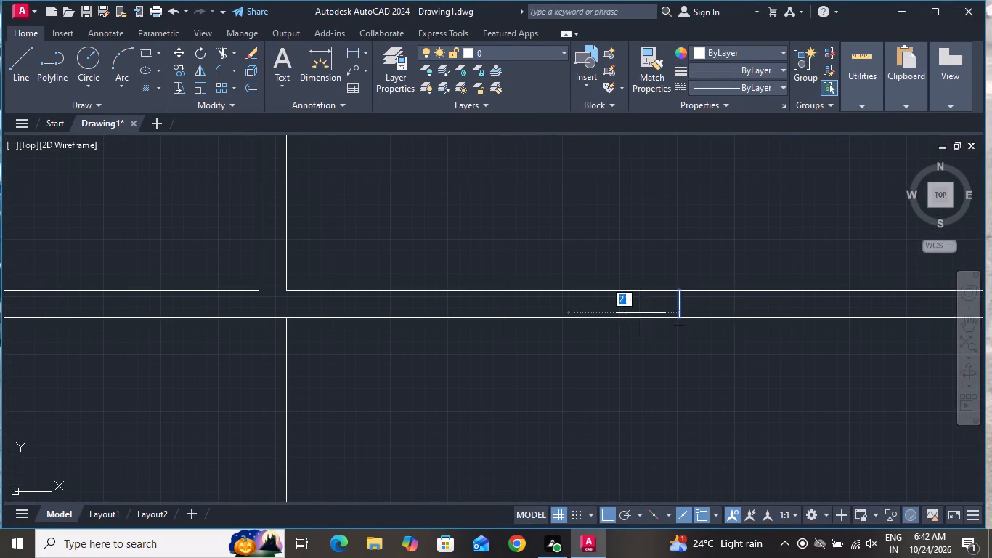
Offset the short vertical centre line across the horizontal wall 2' to each side to mark the window opening.
{"action": "left_click", "coordinate": [627, 314]}
{"action": "left_click", "coordinate": [678, 302]}
{"action": "left_click", "coordinate": [736, 300]}
{"action": "right_click", "coordinate": [670, 332]}
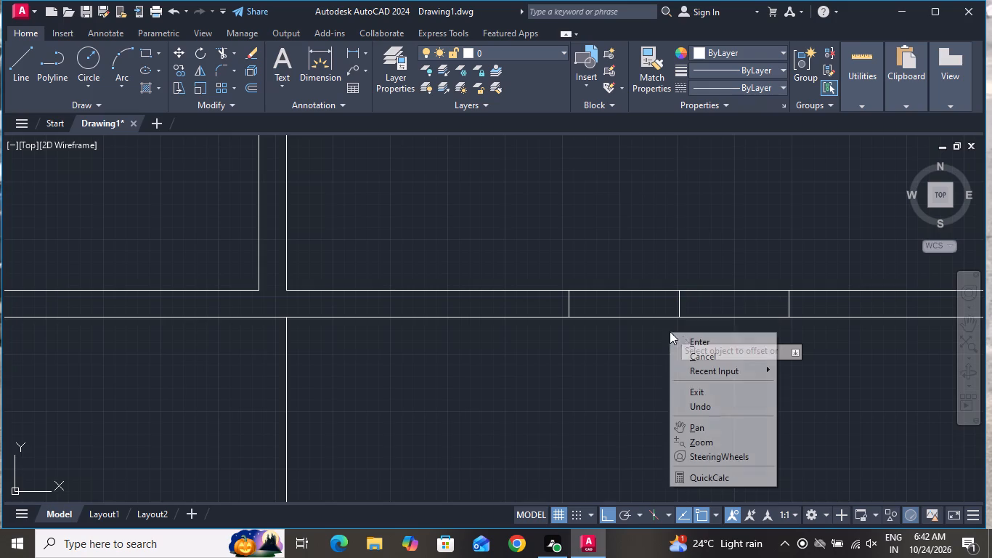
{"action": "left_click", "coordinate": [693, 351]}
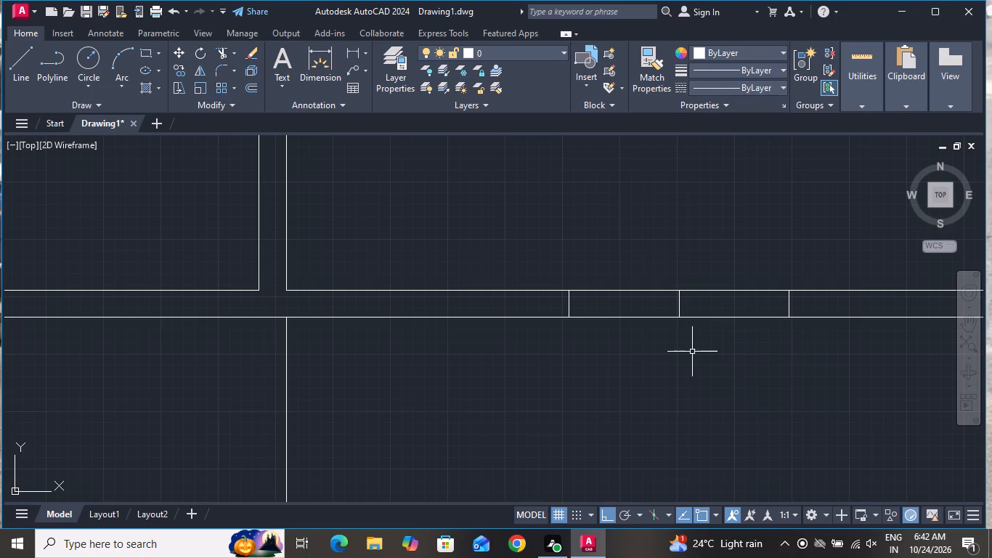
Offset the two end lines of the window opening 2" outward to form the jambs.
{"action": "type", "text": "o"}
{"action": "key", "text": "space"}
{"action": "key", "text": "2"}
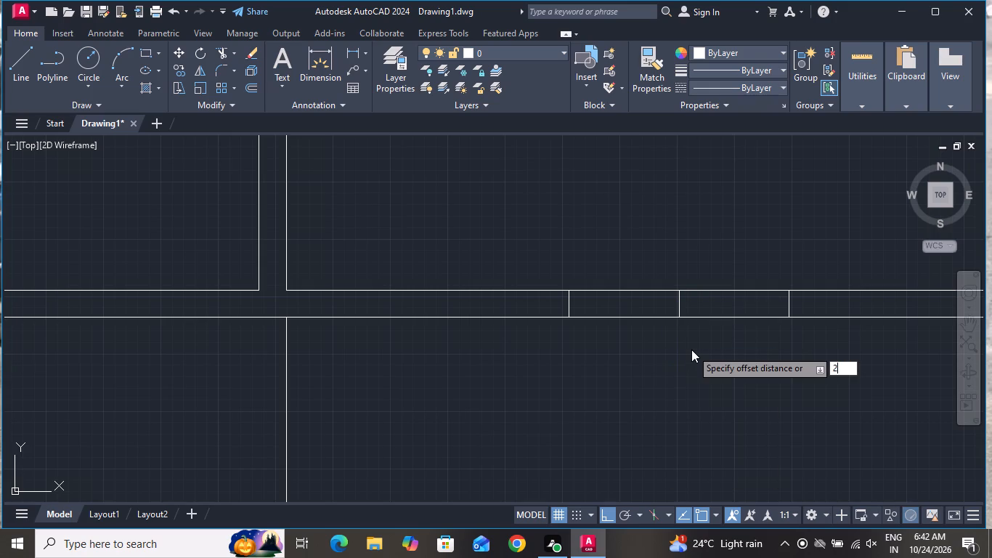
{"action": "key", "text": "shift+quotedbl"}
{"action": "key", "text": "Return"}
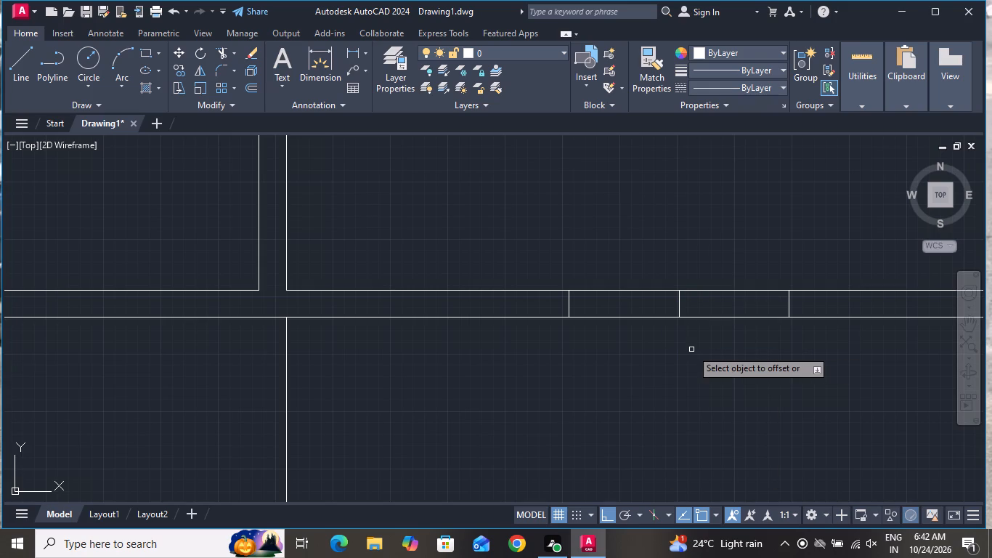
{"action": "left_click", "coordinate": [568, 299]}
{"action": "left_click", "coordinate": [519, 307]}
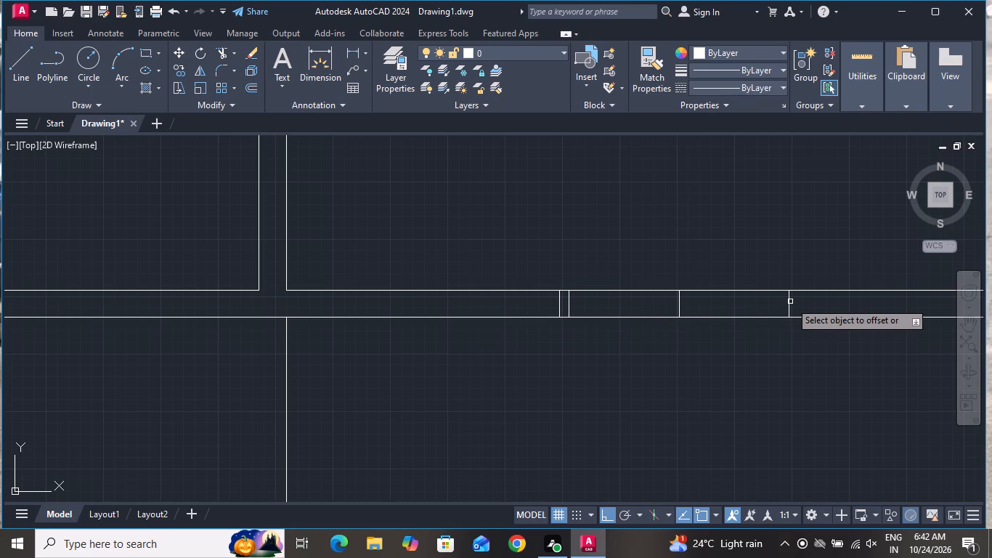
{"action": "left_click", "coordinate": [789, 304]}
{"action": "left_click", "coordinate": [815, 304]}
{"action": "right_click", "coordinate": [717, 357]}
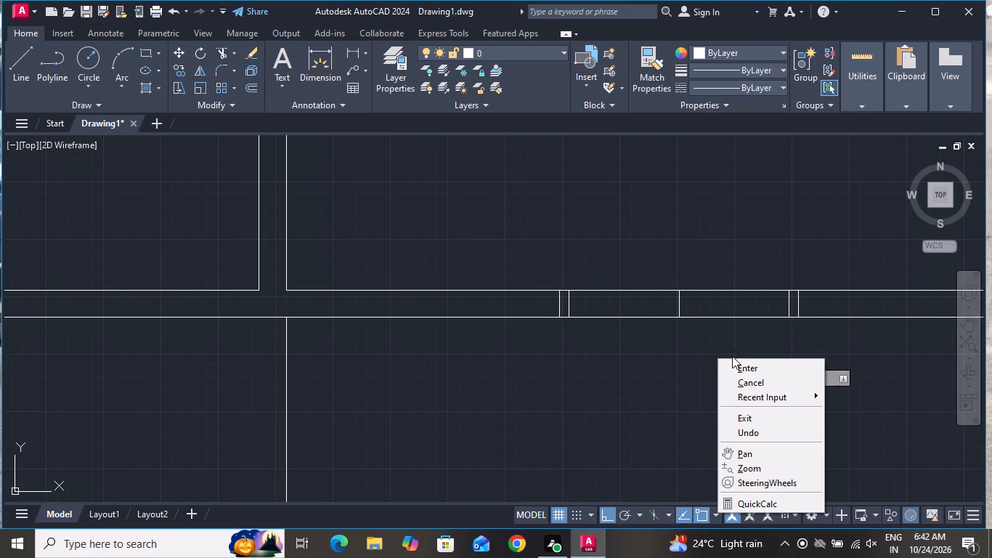
{"action": "left_click", "coordinate": [734, 375]}
Draw a horizontal line between the midpoints of the inner jamb lines, spanning the window opening.
{"action": "left_click", "coordinate": [20, 60]}
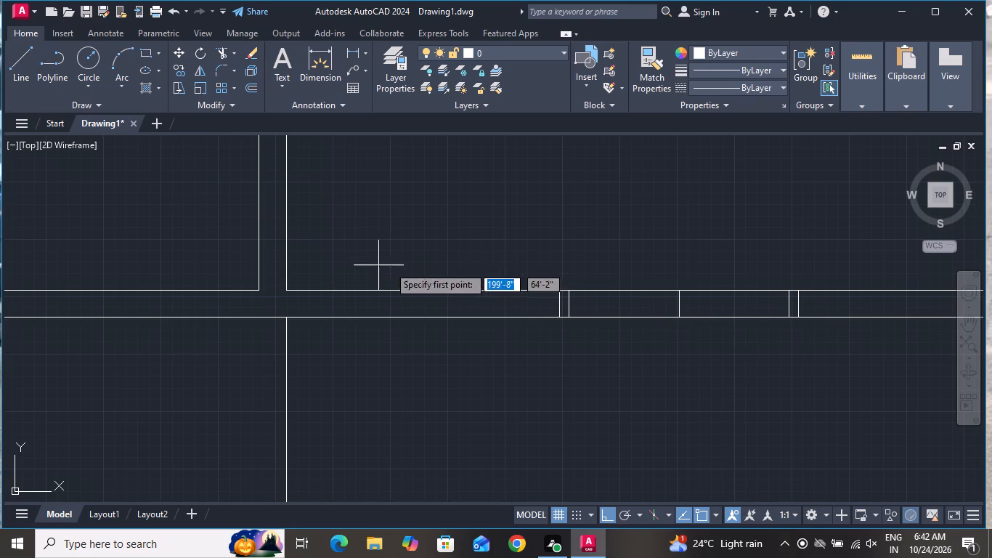
{"action": "scroll", "coordinate": [572, 299], "scroll_direction": "up", "scroll_amount": 2}
{"action": "left_click", "coordinate": [558, 312]}
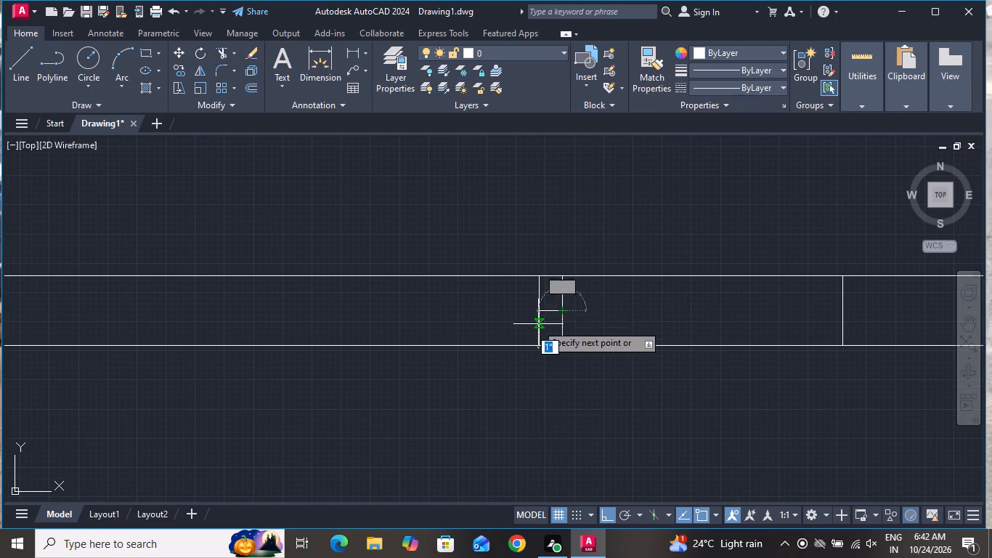
{"action": "scroll", "coordinate": [537, 324], "scroll_direction": "down", "scroll_amount": 2}
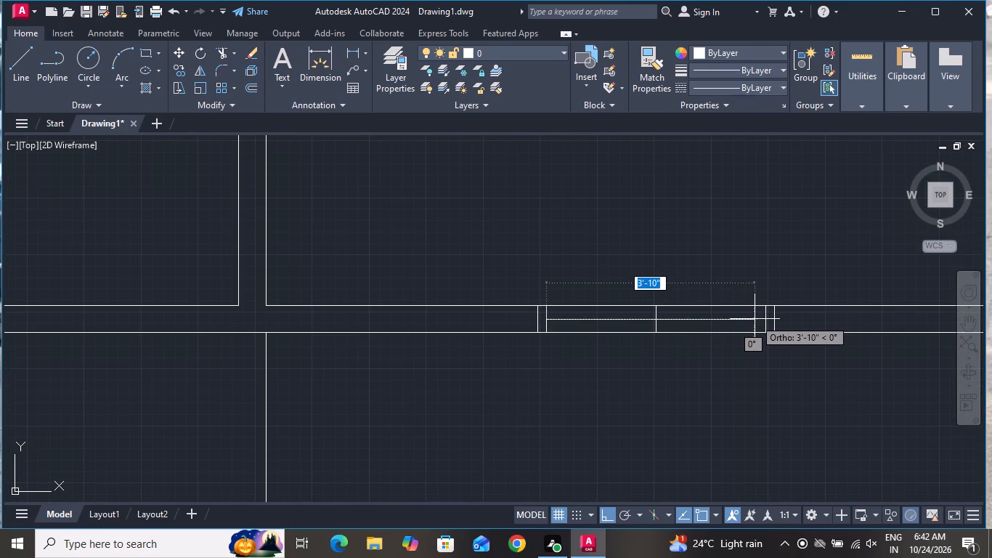
{"action": "scroll", "coordinate": [755, 320], "scroll_direction": "up", "scroll_amount": 2}
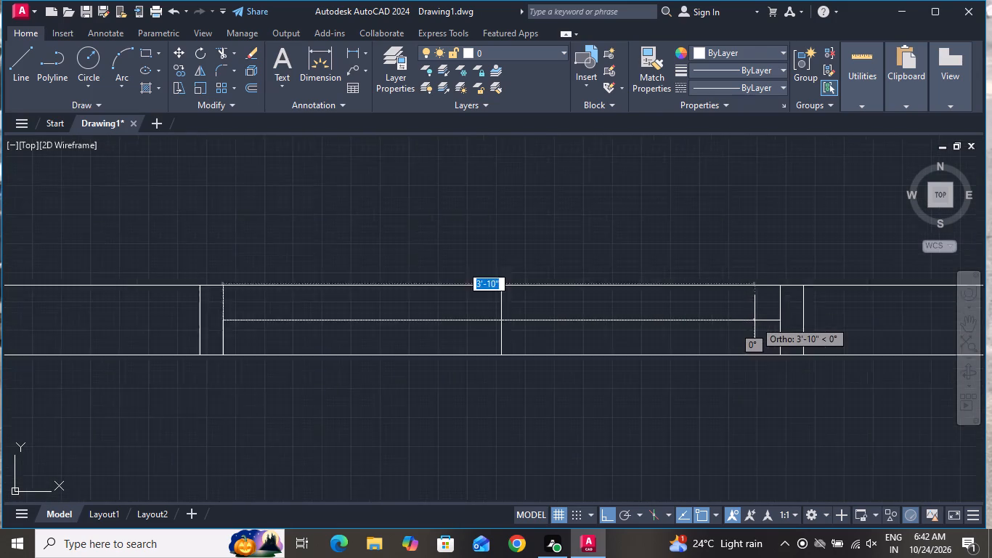
{"action": "scroll", "coordinate": [755, 320], "scroll_direction": "up", "scroll_amount": 2}
{"action": "left_click", "coordinate": [818, 322]}
{"action": "right_click", "coordinate": [818, 322]}
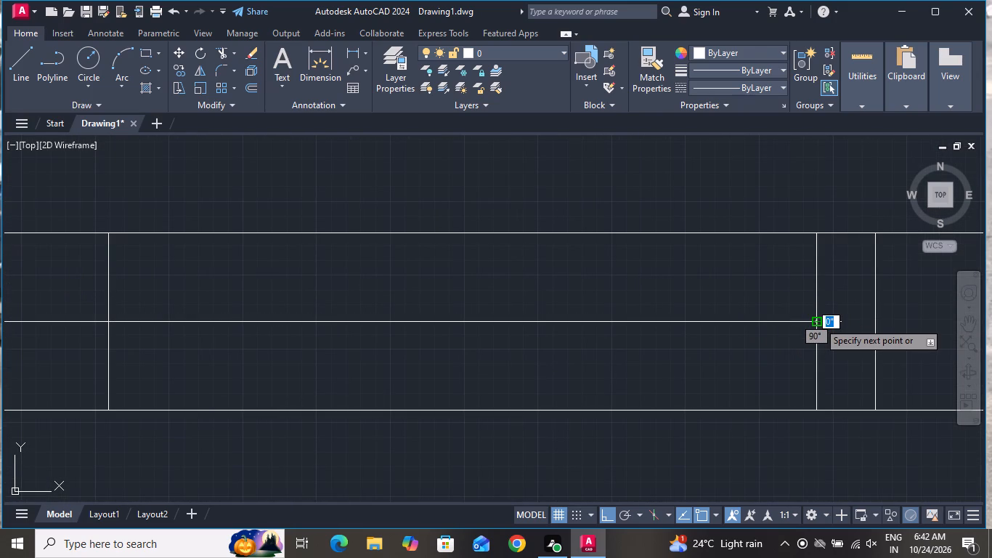
{"action": "left_click", "coordinate": [837, 347]}
Offset the window's horizontal middle line 1" to both sides for the glazing lines.
{"action": "scroll", "coordinate": [807, 384], "scroll_direction": "down", "scroll_amount": 3}
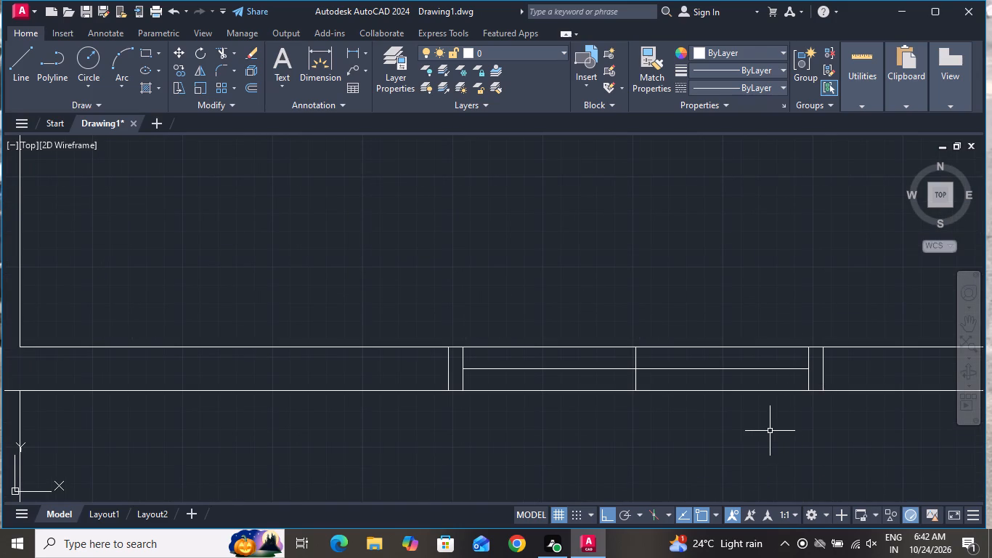
{"action": "type", "text": "o 2"}
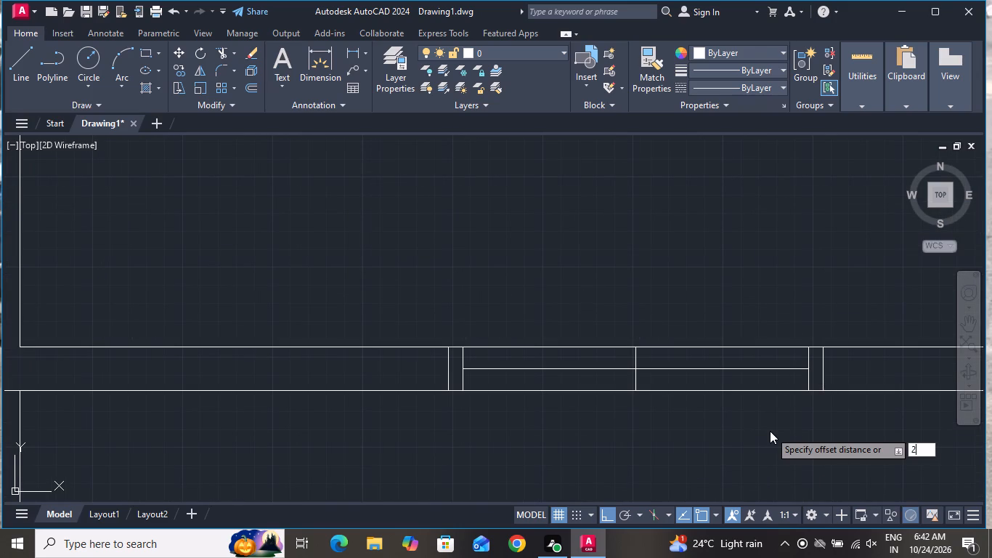
{"action": "key", "text": "BackSpace"}
{"action": "key", "text": "1"}
{"action": "key", "text": "shift+quotedbl"}
{"action": "key", "text": "Return"}
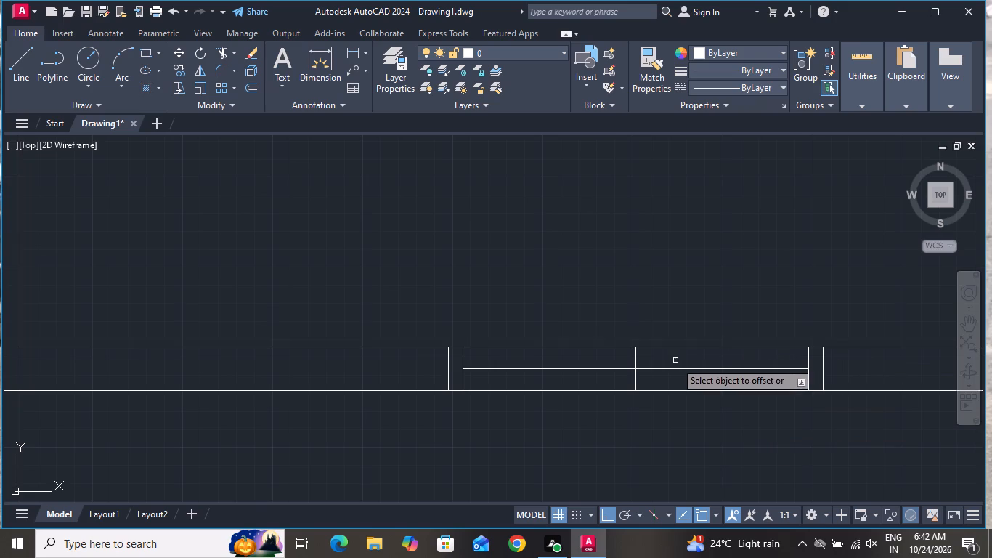
{"action": "scroll", "coordinate": [675, 362], "scroll_direction": "up", "scroll_amount": 1}
{"action": "left_click", "coordinate": [677, 374]}
{"action": "left_click", "coordinate": [678, 347]}
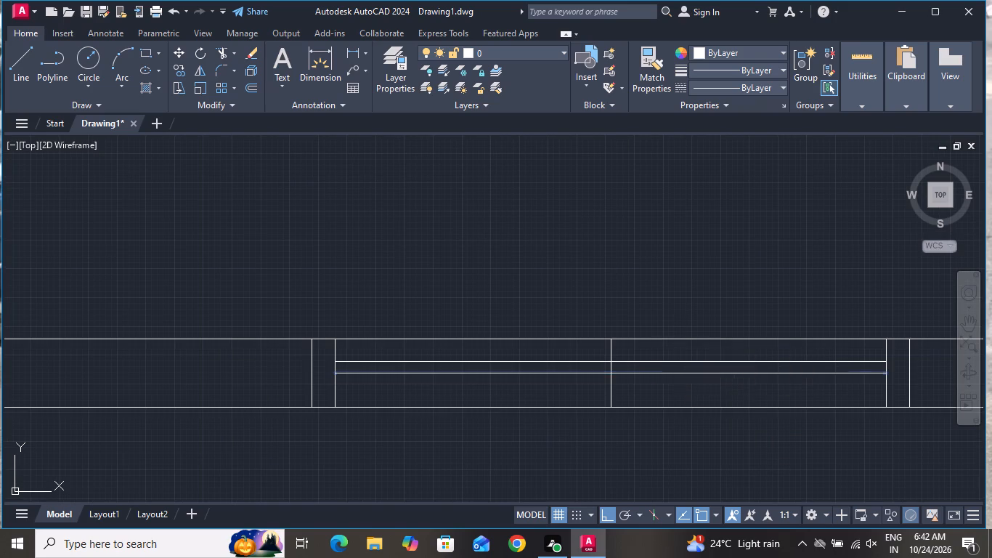
{"action": "left_click", "coordinate": [665, 373]}
{"action": "left_click", "coordinate": [664, 395]}
{"action": "right_click", "coordinate": [628, 254]}
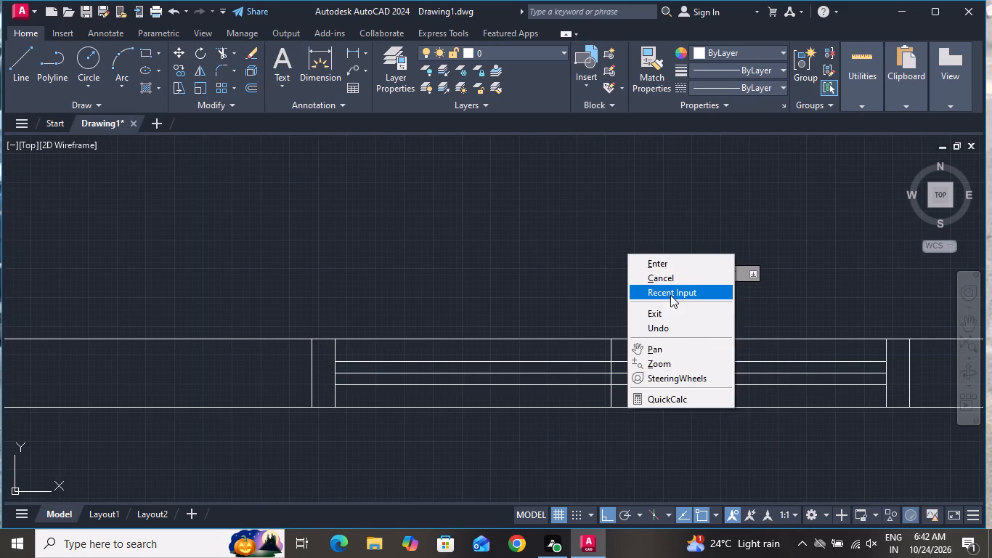
{"action": "left_click", "coordinate": [674, 280]}
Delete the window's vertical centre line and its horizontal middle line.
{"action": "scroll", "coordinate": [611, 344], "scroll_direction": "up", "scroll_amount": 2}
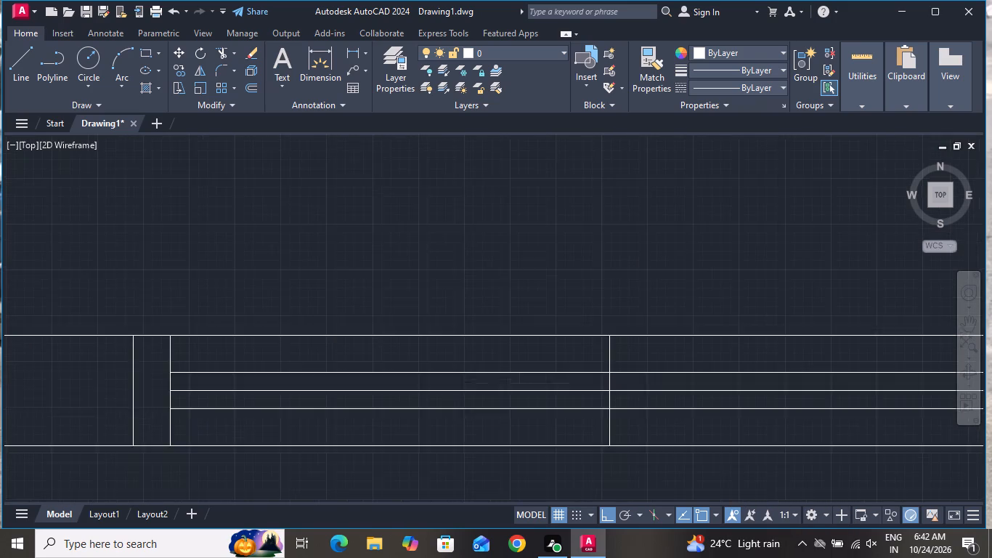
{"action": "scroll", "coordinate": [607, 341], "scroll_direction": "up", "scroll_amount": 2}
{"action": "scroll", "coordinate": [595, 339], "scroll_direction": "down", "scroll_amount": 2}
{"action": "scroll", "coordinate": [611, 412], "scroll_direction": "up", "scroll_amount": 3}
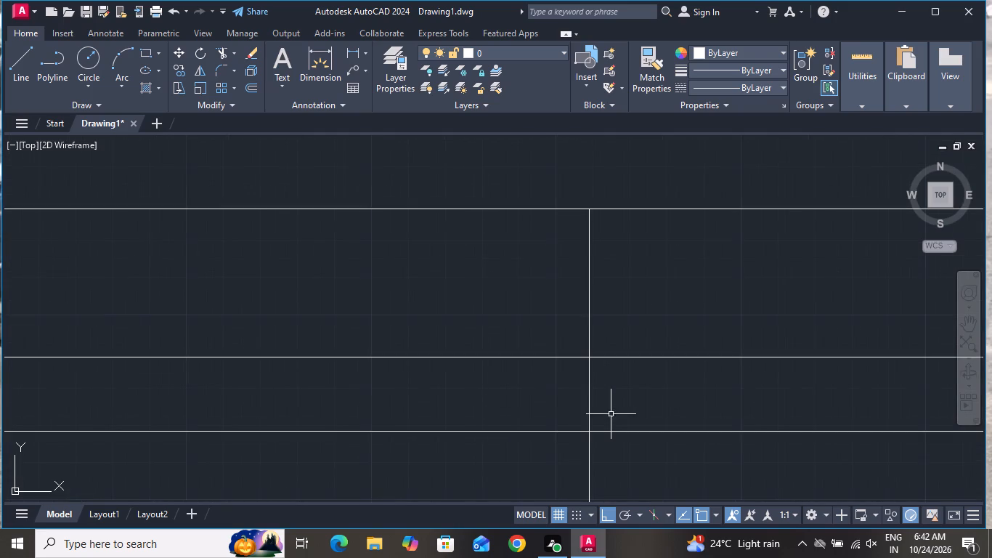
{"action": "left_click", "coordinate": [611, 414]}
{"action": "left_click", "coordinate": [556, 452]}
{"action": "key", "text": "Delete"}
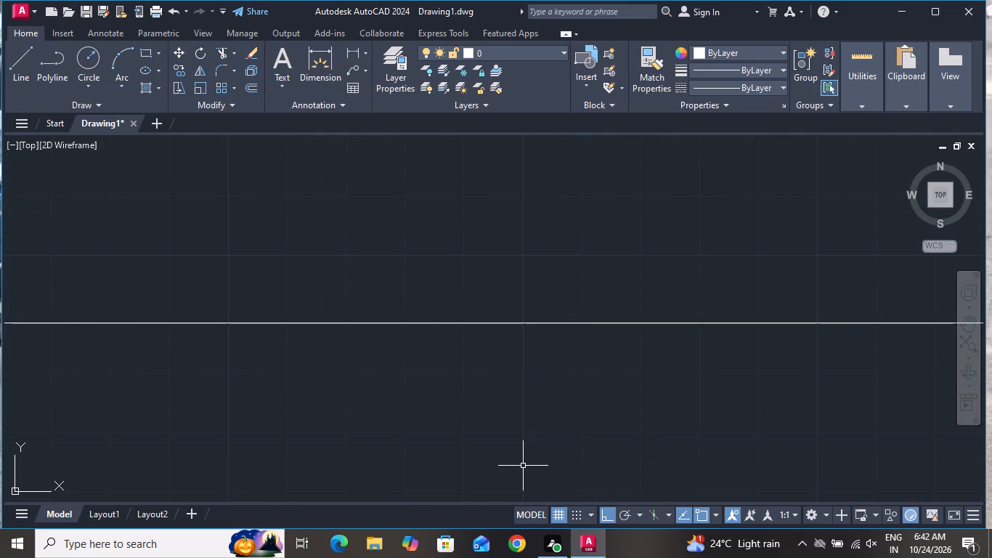
Draw a 6" vertical line across the wall from the midpoint of the upper wall line between the door and the outer wall.
{"action": "scroll", "coordinate": [630, 382], "scroll_direction": "down", "scroll_amount": 4}
{"action": "scroll", "coordinate": [689, 282], "scroll_direction": "down", "scroll_amount": 3}
{"action": "scroll", "coordinate": [620, 198], "scroll_direction": "down", "scroll_amount": 1}
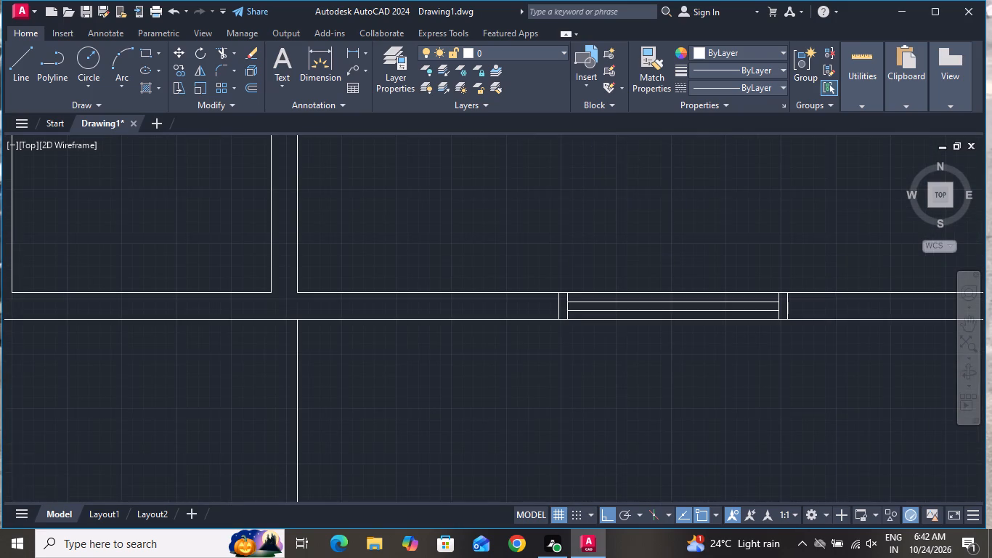
{"action": "scroll", "coordinate": [620, 198], "scroll_direction": "down", "scroll_amount": 3}
{"action": "scroll", "coordinate": [585, 257], "scroll_direction": "down", "scroll_amount": 2}
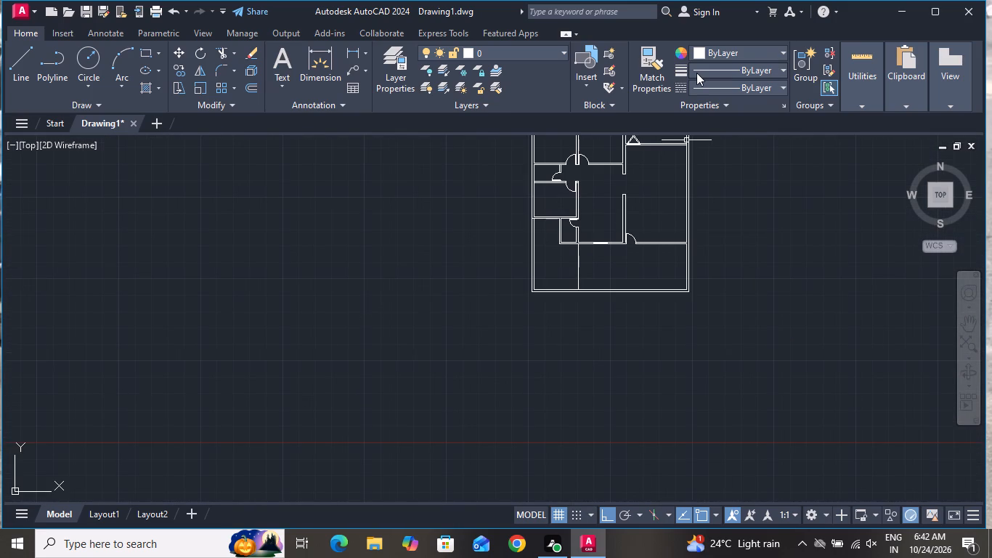
{"action": "left_click", "coordinate": [16, 54]}
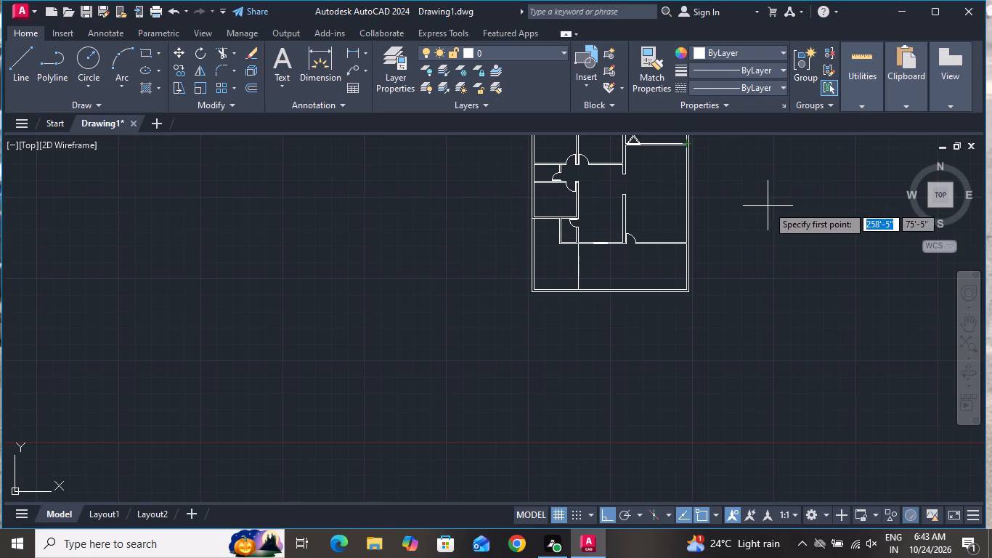
{"action": "scroll", "coordinate": [666, 235], "scroll_direction": "up", "scroll_amount": 5}
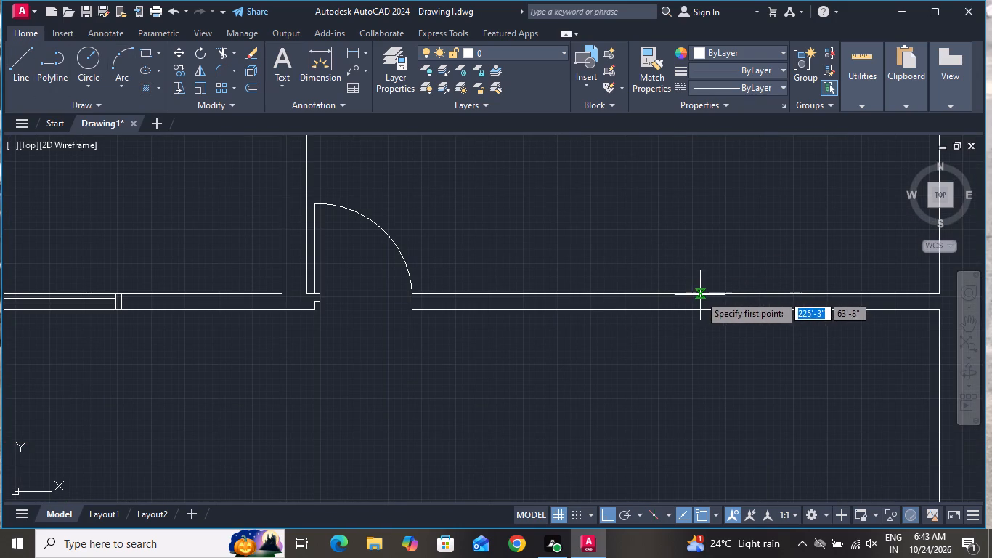
{"action": "left_click", "coordinate": [671, 293]}
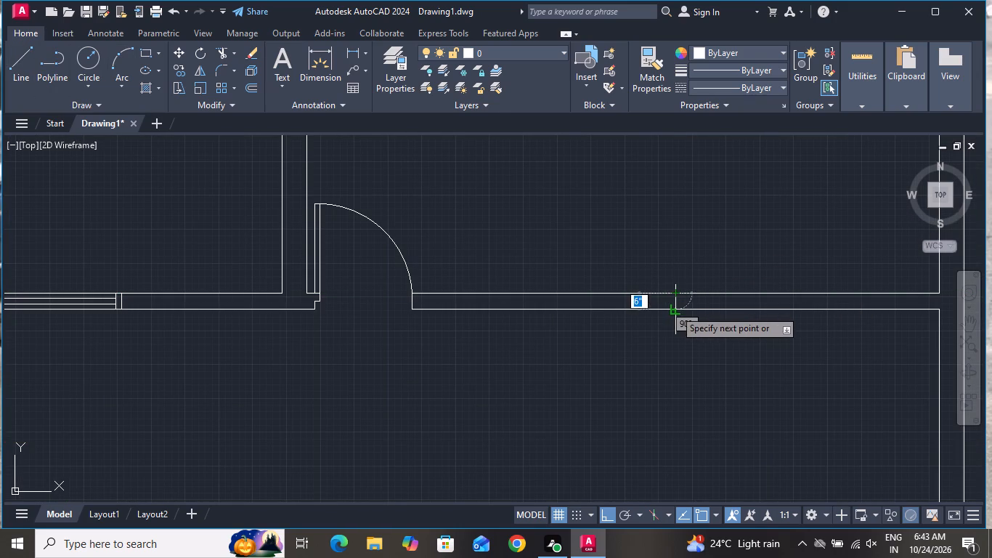
{"action": "left_click", "coordinate": [675, 310]}
{"action": "right_click", "coordinate": [675, 310]}
{"action": "left_click", "coordinate": [720, 340]}
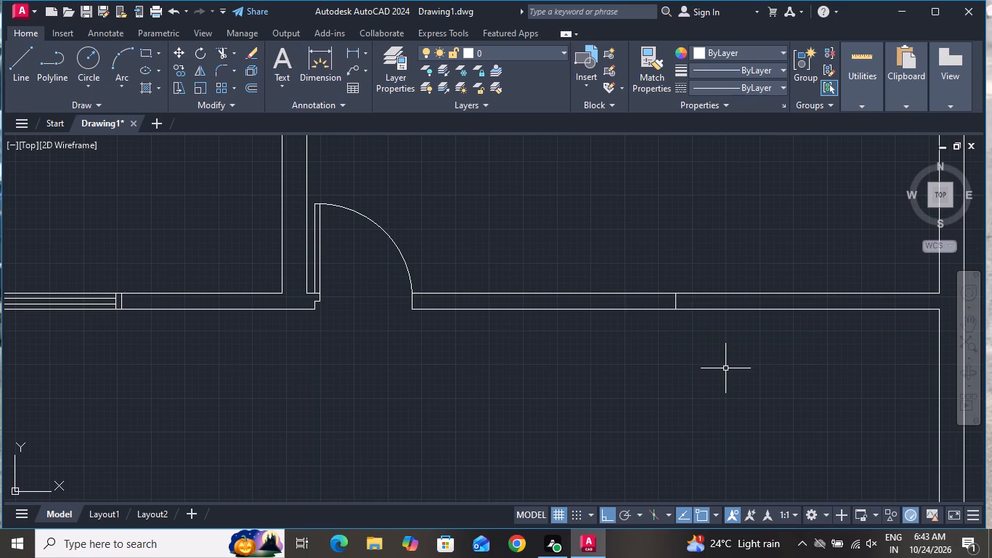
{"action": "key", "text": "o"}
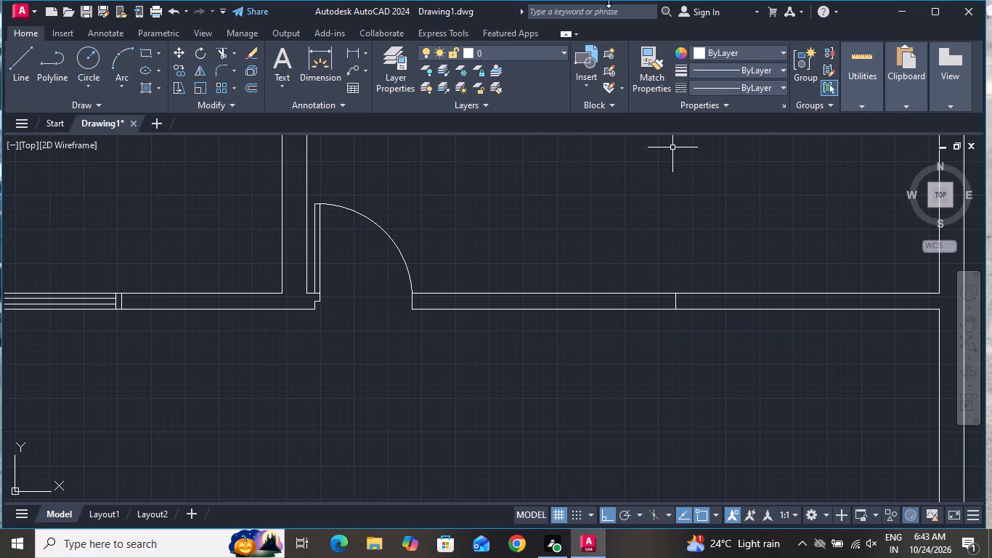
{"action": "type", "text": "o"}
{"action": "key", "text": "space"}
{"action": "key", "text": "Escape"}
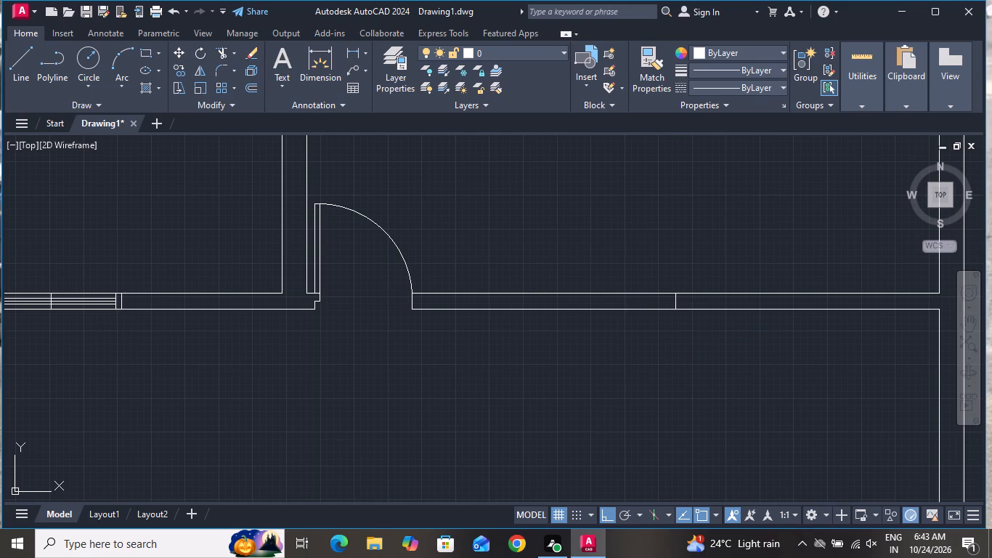
Offset the vertical line across the wall between the door and outer wall by 2' to both sides.
{"action": "type", "text": "o"}
{"action": "key", "text": "space"}
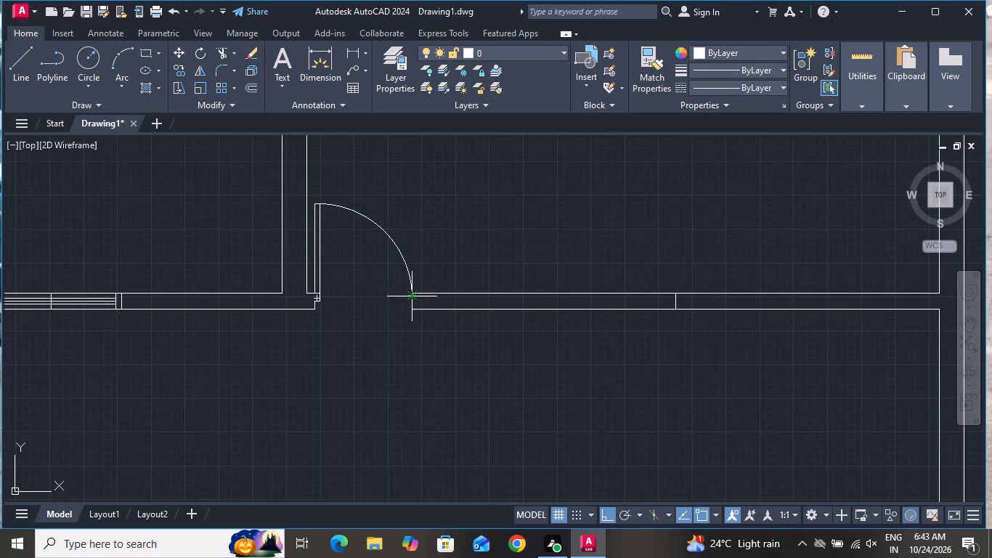
{"action": "type", "text": "2'"}
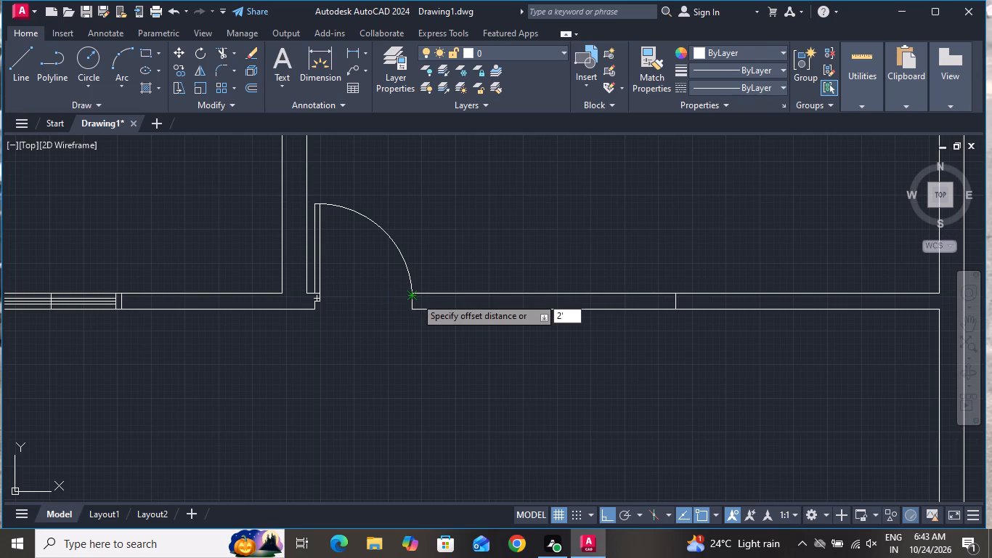
{"action": "key", "text": "Return"}
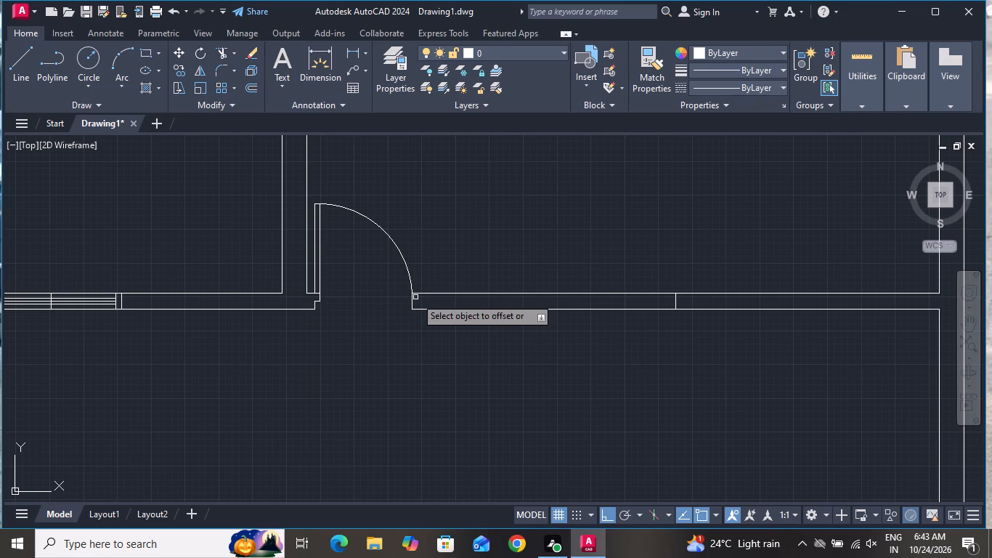
{"action": "scroll", "coordinate": [652, 334], "scroll_direction": "down", "scroll_amount": 1}
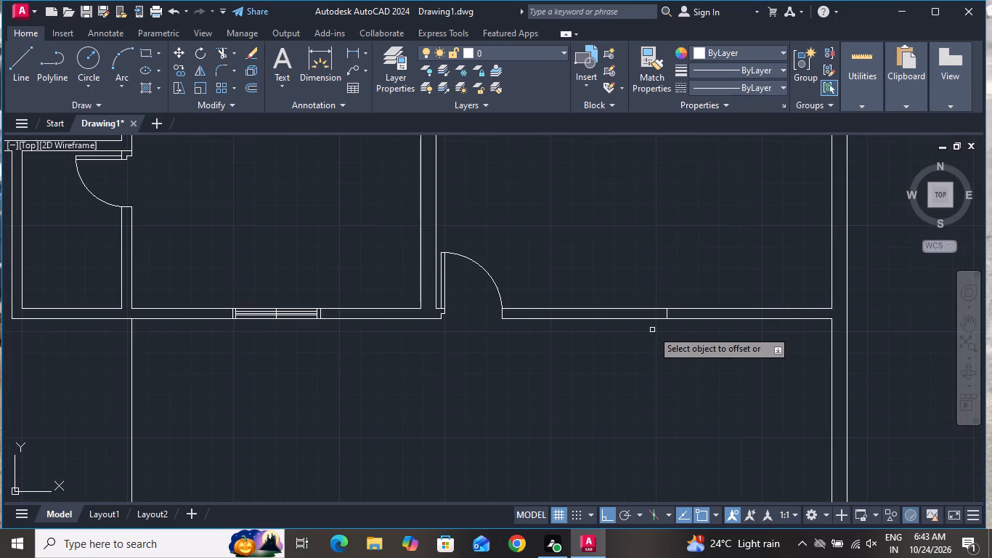
{"action": "scroll", "coordinate": [655, 326], "scroll_direction": "down", "scroll_amount": 1}
{"action": "scroll", "coordinate": [662, 320], "scroll_direction": "up", "scroll_amount": 3}
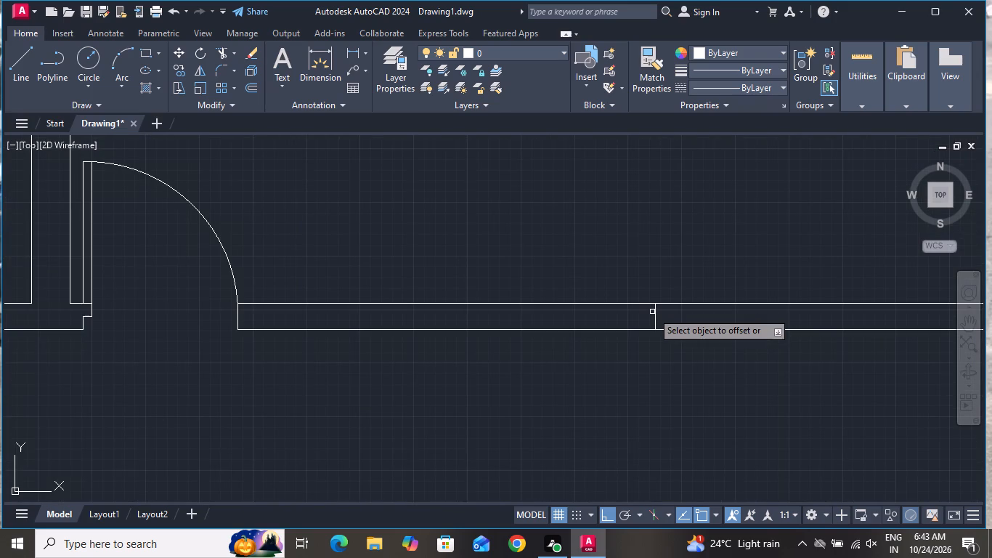
{"action": "left_click", "coordinate": [655, 311]}
{"action": "left_click", "coordinate": [575, 325]}
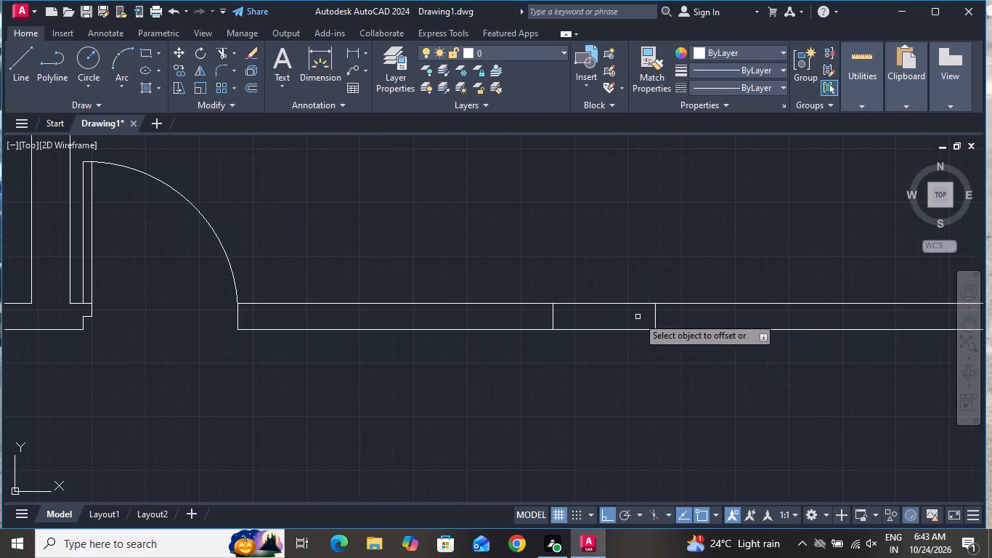
{"action": "left_click", "coordinate": [654, 314]}
{"action": "left_click", "coordinate": [717, 323]}
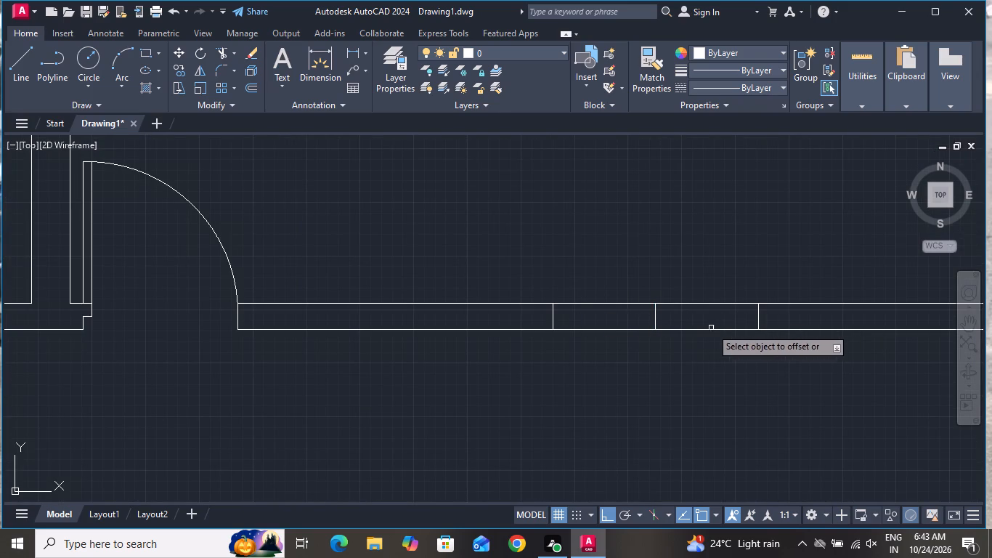
{"action": "right_click", "coordinate": [670, 360]}
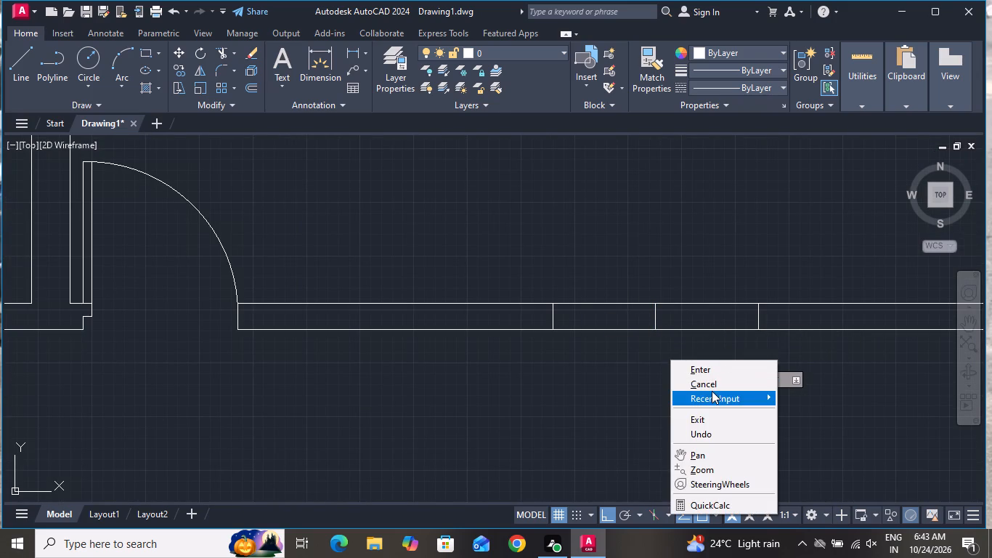
{"action": "left_click", "coordinate": [712, 381]}
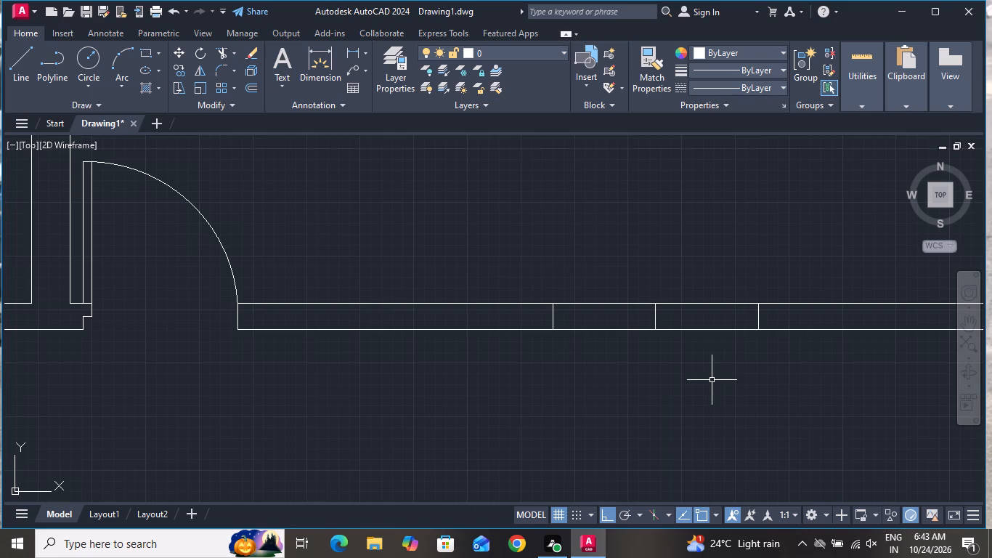
Offset the two outer window lines 2" outward, away from the centre line, to form the jambs.
{"action": "type", "text": "o"}
{"action": "key", "text": "space"}
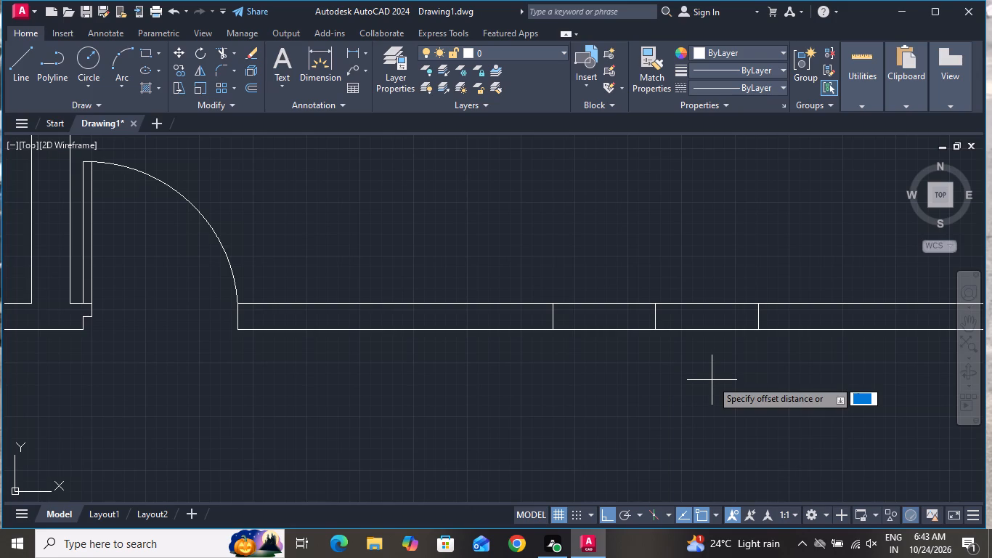
{"action": "key", "text": "2"}
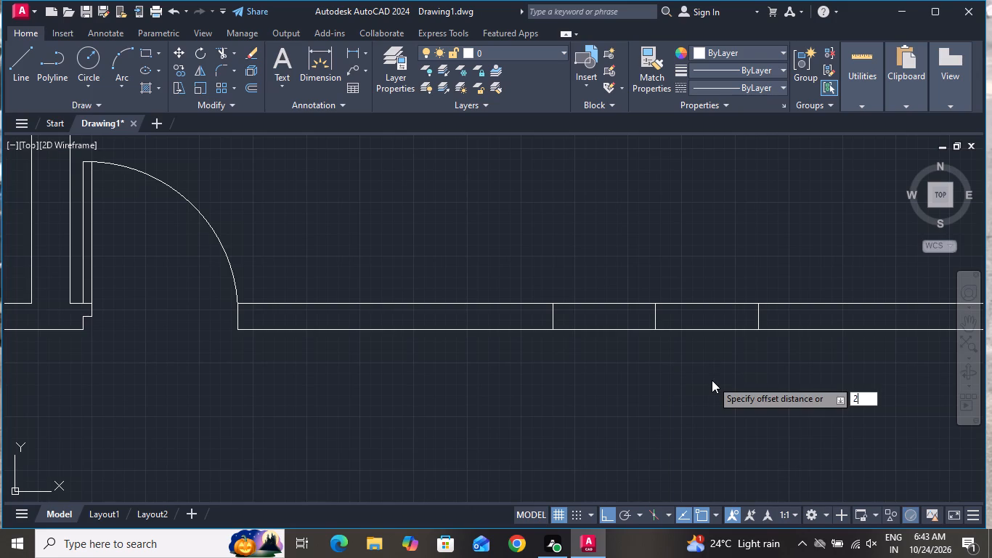
{"action": "key", "text": "shift+quotedbl"}
{"action": "key", "text": "Return"}
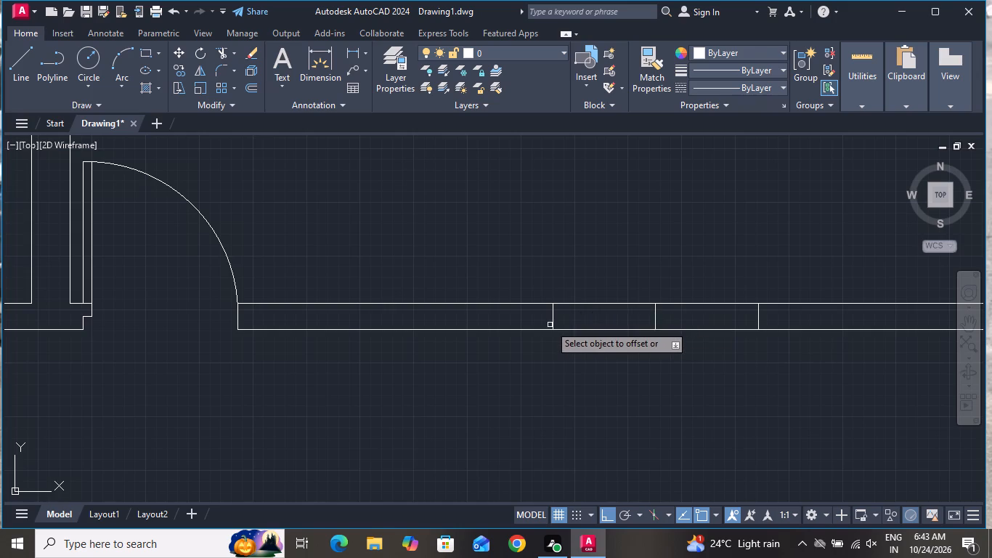
{"action": "scroll", "coordinate": [553, 321], "scroll_direction": "up", "scroll_amount": 1}
{"action": "left_click", "coordinate": [553, 321]}
{"action": "left_click", "coordinate": [509, 318]}
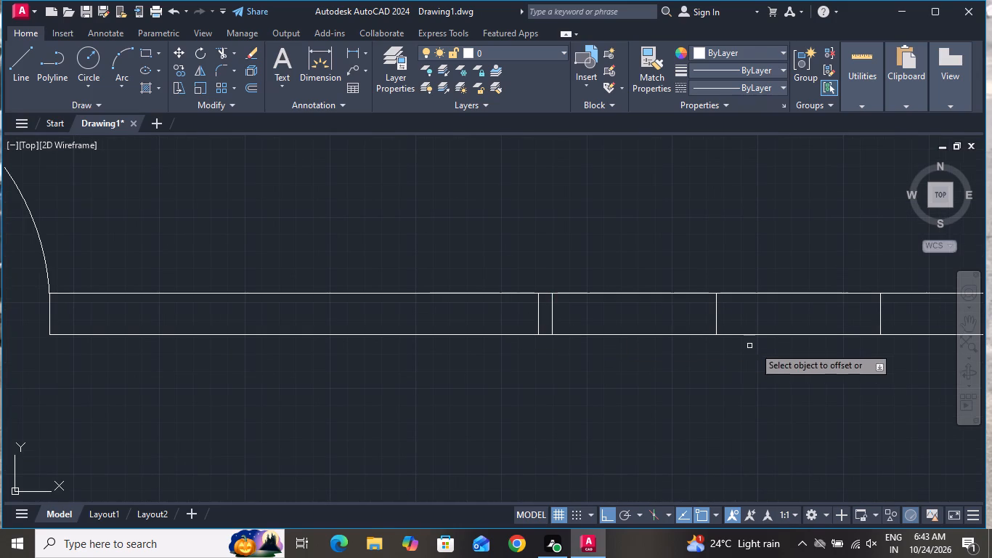
{"action": "left_click", "coordinate": [877, 318]}
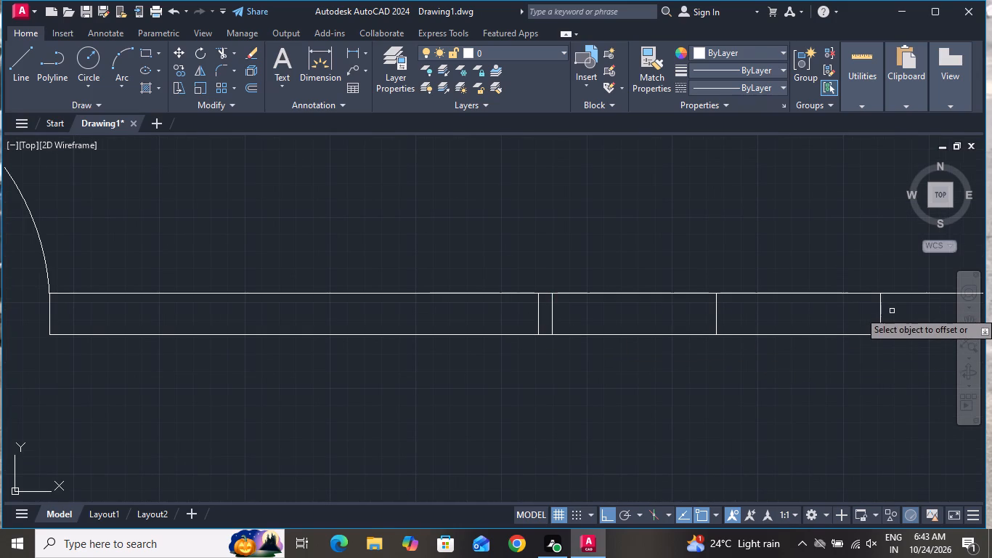
{"action": "left_click", "coordinate": [880, 324]}
{"action": "left_click", "coordinate": [895, 315]}
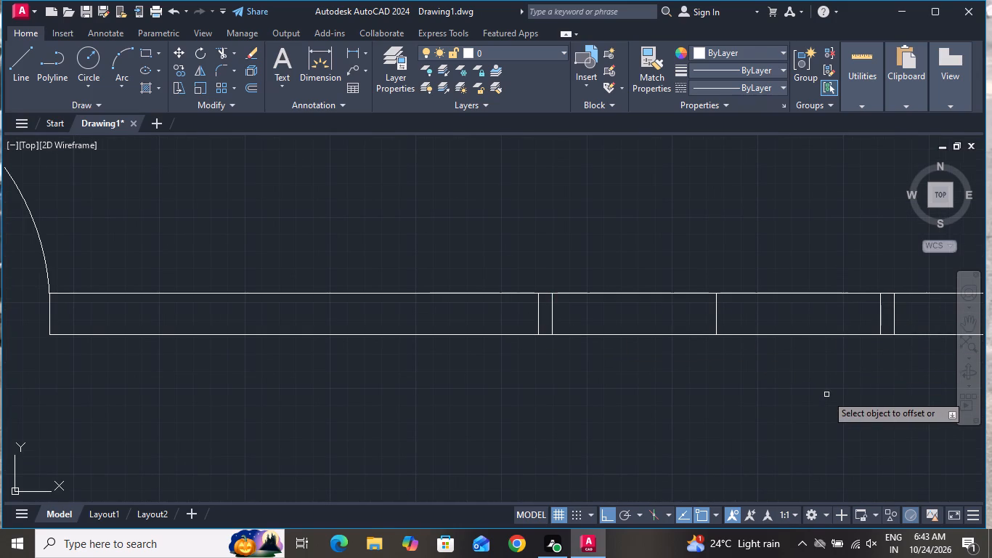
{"action": "right_click", "coordinate": [826, 395]}
{"action": "left_click", "coordinate": [845, 262]}
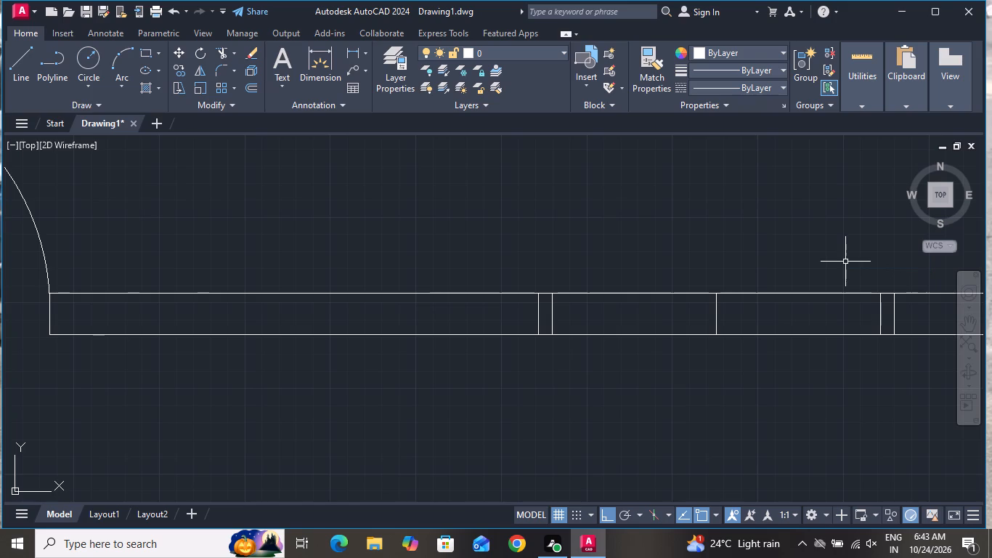
Draw a 4' horizontal line between the midpoints of the inner jamb lines, spanning the window opening.
{"action": "left_click", "coordinate": [17, 60]}
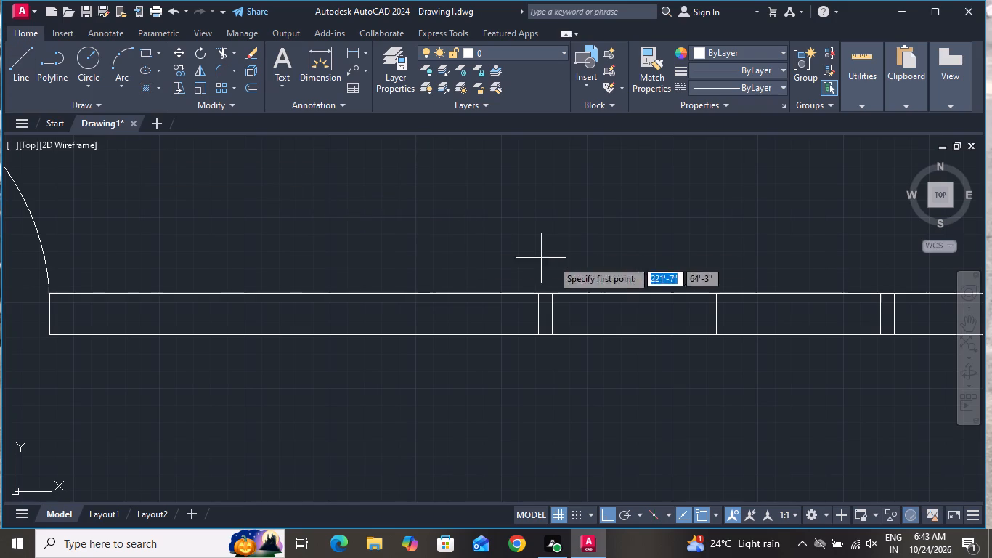
{"action": "scroll", "coordinate": [562, 309], "scroll_direction": "up", "scroll_amount": 2}
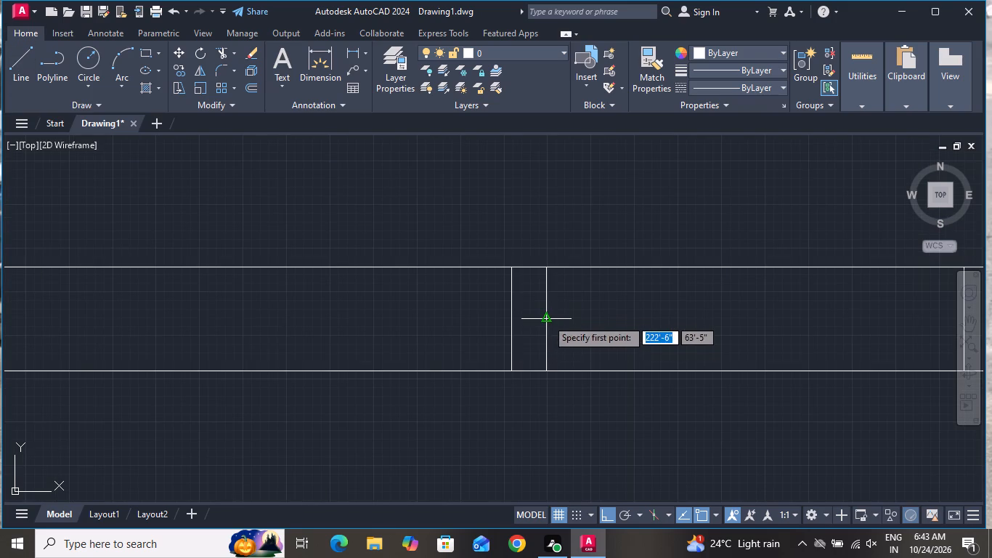
{"action": "left_click", "coordinate": [547, 318]}
{"action": "scroll", "coordinate": [504, 328], "scroll_direction": "down", "scroll_amount": 2}
{"action": "scroll", "coordinate": [600, 323], "scroll_direction": "down", "scroll_amount": 1}
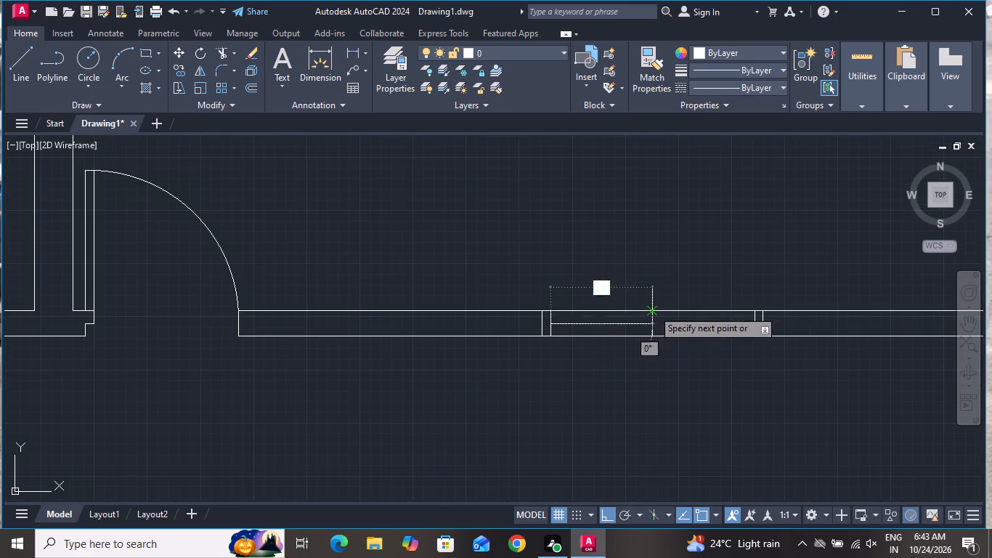
{"action": "scroll", "coordinate": [759, 309], "scroll_direction": "down", "scroll_amount": 1}
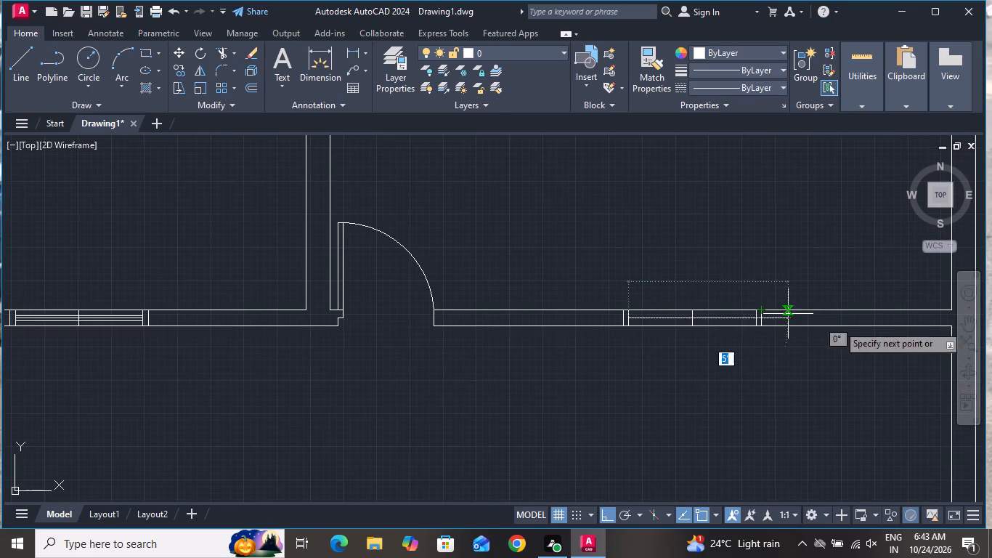
{"action": "scroll", "coordinate": [750, 324], "scroll_direction": "up", "scroll_amount": 3}
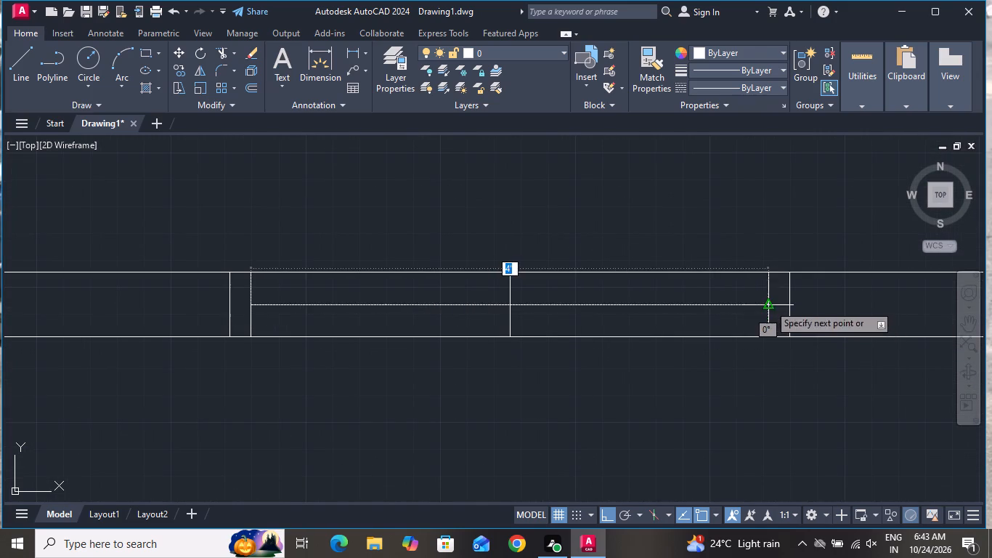
{"action": "left_click", "coordinate": [769, 304]}
{"action": "right_click", "coordinate": [769, 304]}
{"action": "left_click", "coordinate": [827, 333]}
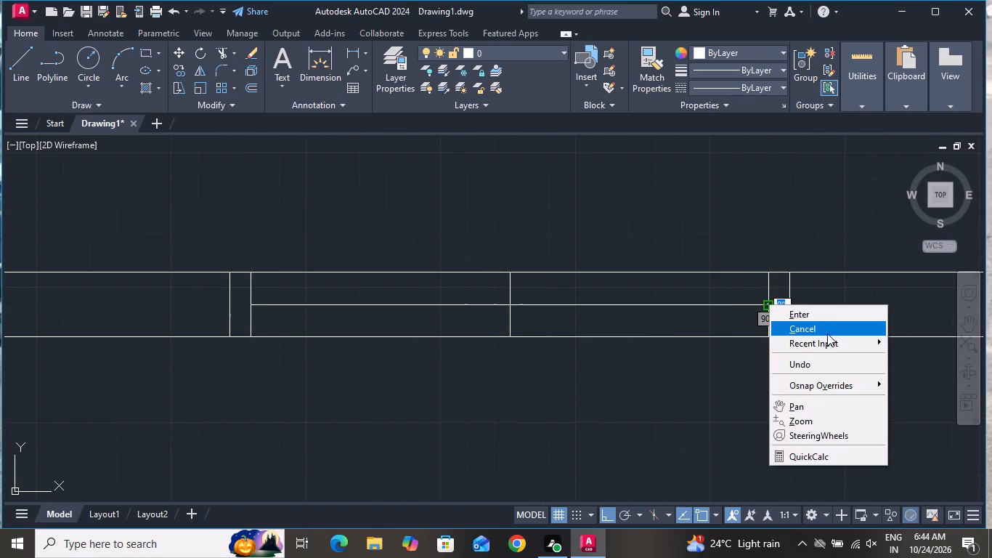
Offset the window's horizontal middle line 1" to both sides for the glazing lines.
{"action": "type", "text": "o 1"}
{"action": "key", "text": "shift+quotedbl"}
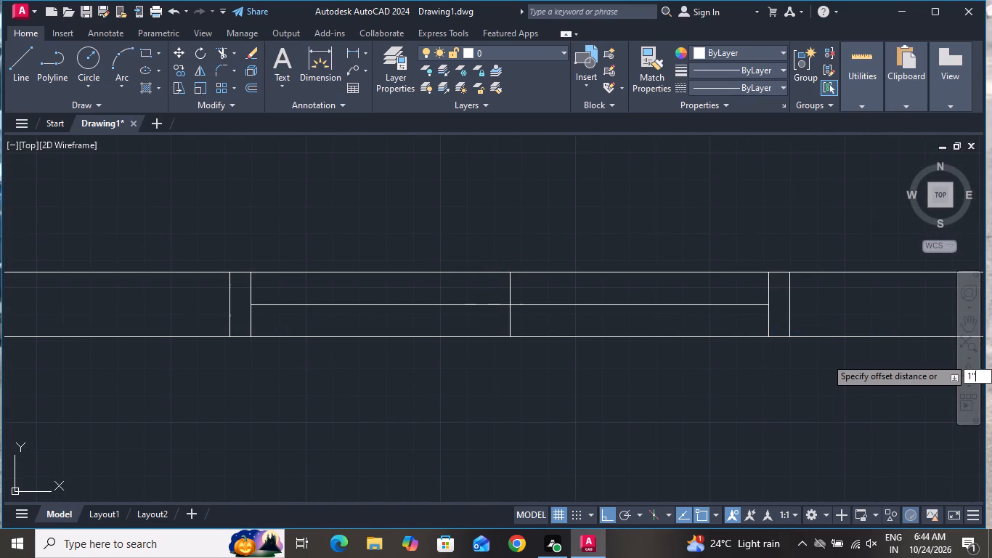
{"action": "key", "text": "Return"}
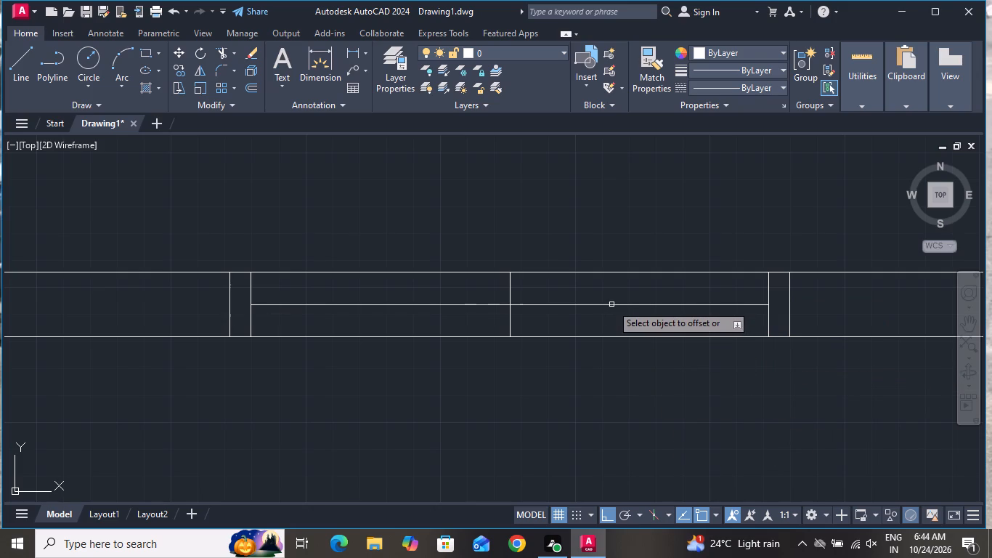
{"action": "left_click", "coordinate": [611, 304]}
{"action": "left_click", "coordinate": [627, 374]}
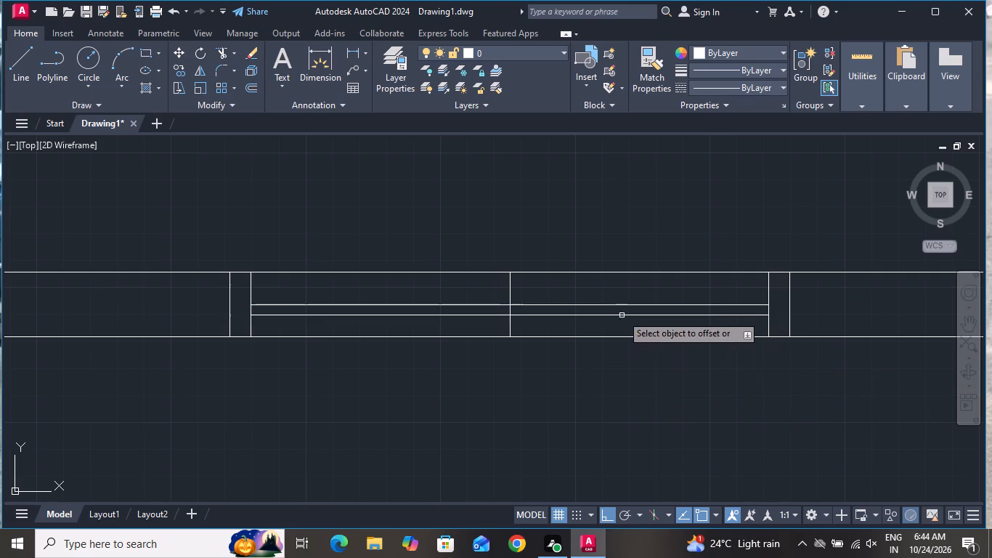
{"action": "left_click", "coordinate": [619, 304]}
{"action": "left_click", "coordinate": [619, 283]}
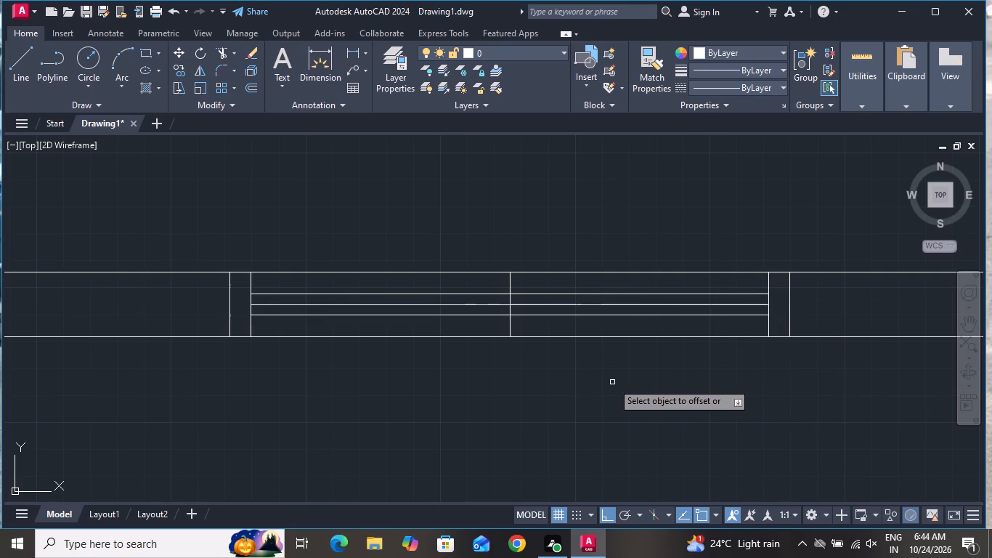
{"action": "right_click", "coordinate": [612, 382]}
{"action": "left_click", "coordinate": [675, 257]}
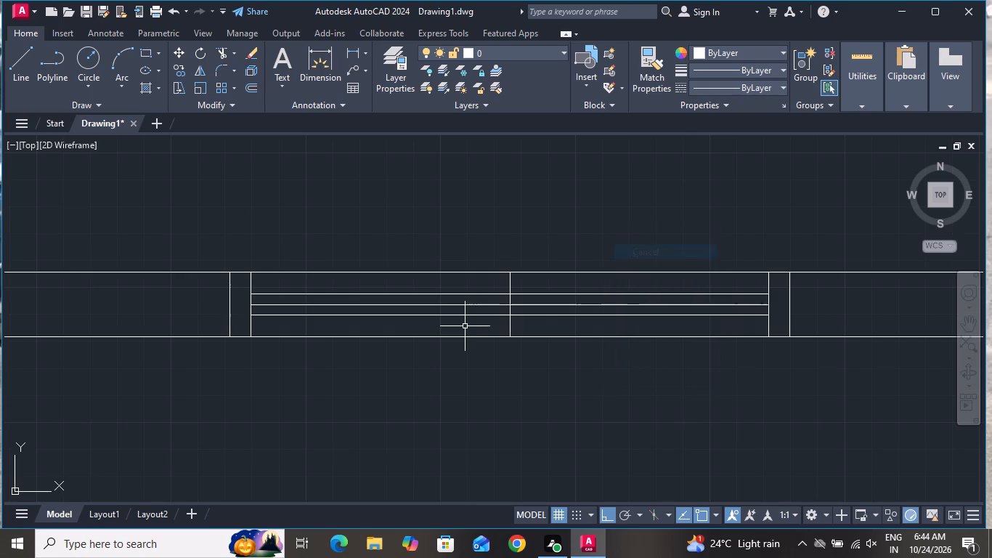
Delete the new window's vertical centre line and its horizontal middle line.
{"action": "scroll", "coordinate": [496, 307], "scroll_direction": "up", "scroll_amount": 3}
{"action": "left_click", "coordinate": [585, 286]}
{"action": "left_click", "coordinate": [508, 325]}
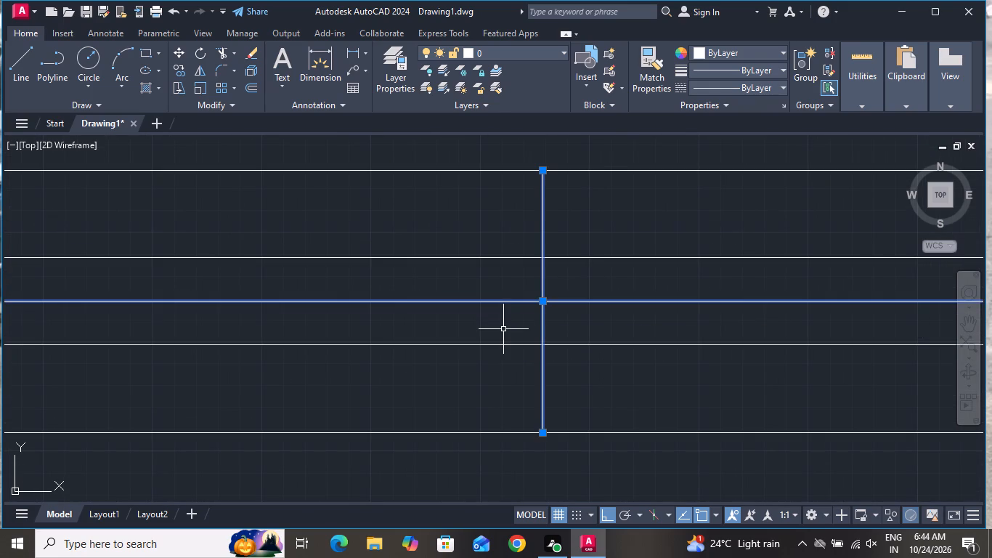
{"action": "key", "text": "Delete"}
Draw a horizontal line across the small room's west wall from the midpoint of its inner wall line.
{"action": "scroll", "coordinate": [500, 322], "scroll_direction": "down", "scroll_amount": 8}
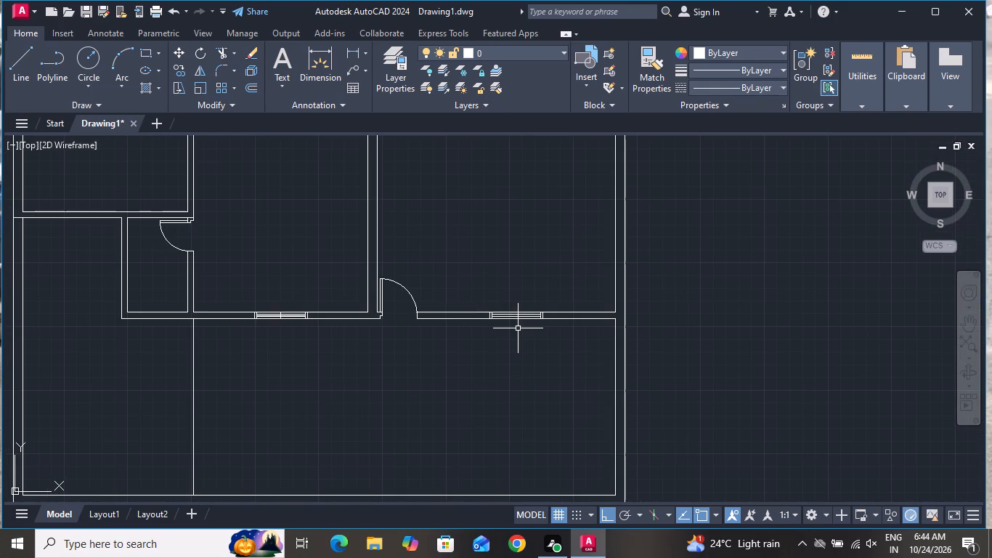
{"action": "scroll", "coordinate": [518, 328], "scroll_direction": "down", "scroll_amount": 1}
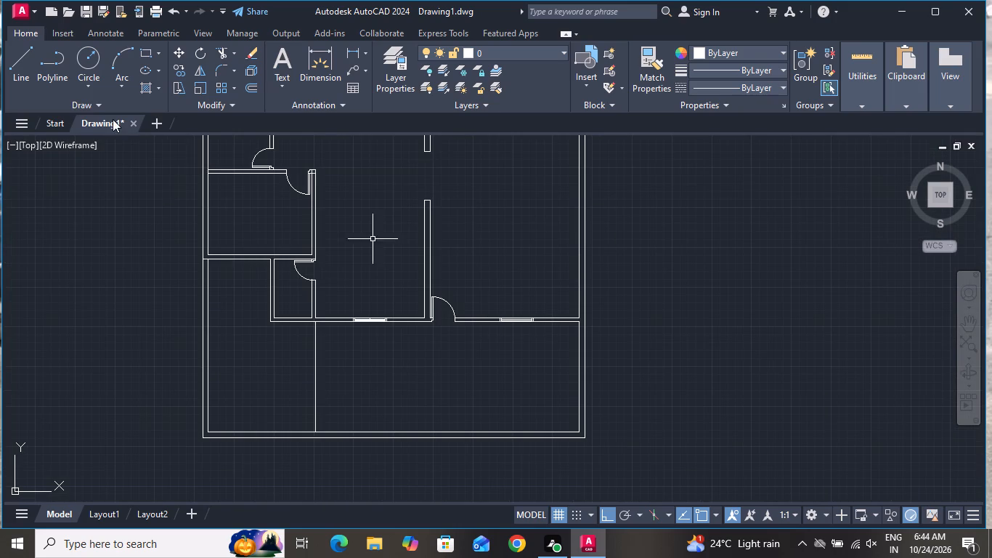
{"action": "left_click", "coordinate": [25, 52]}
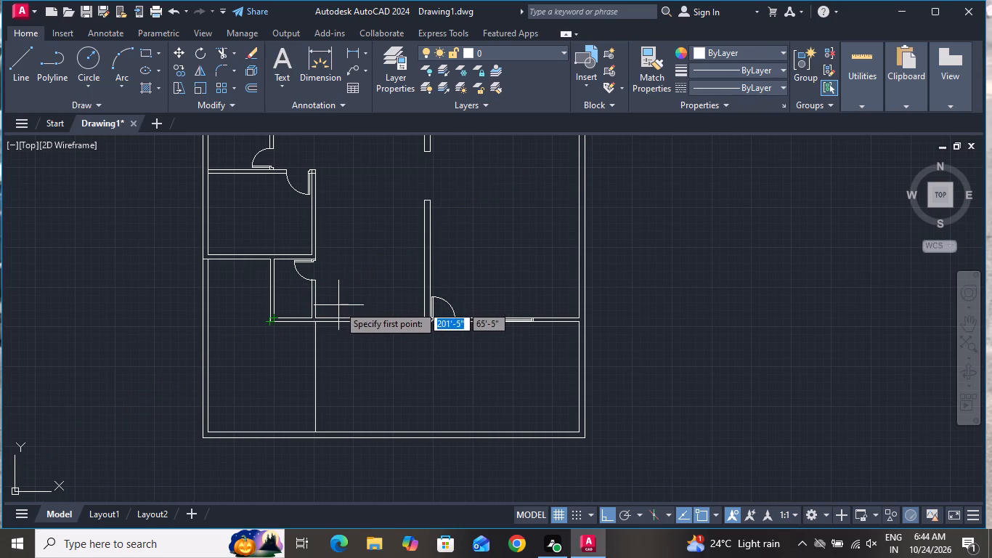
{"action": "scroll", "coordinate": [323, 320], "scroll_direction": "up", "scroll_amount": 2}
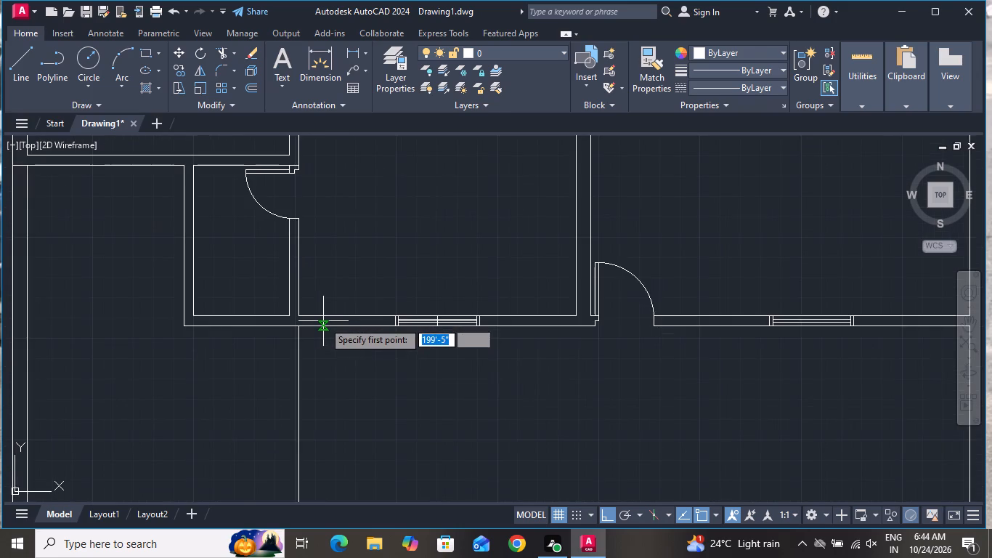
{"action": "scroll", "coordinate": [323, 321], "scroll_direction": "down", "scroll_amount": 1}
{"action": "scroll", "coordinate": [202, 238], "scroll_direction": "up", "scroll_amount": 2}
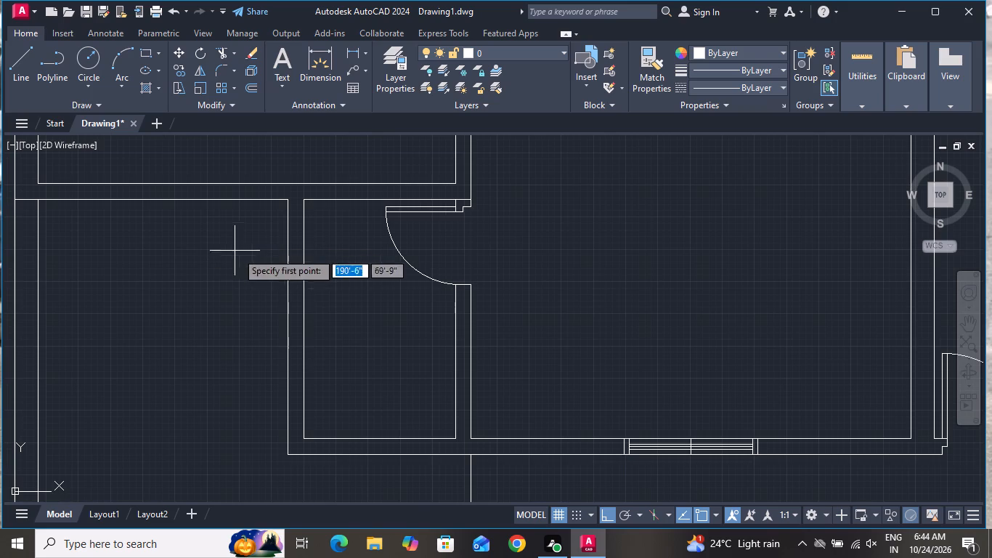
{"action": "left_click", "coordinate": [304, 323]}
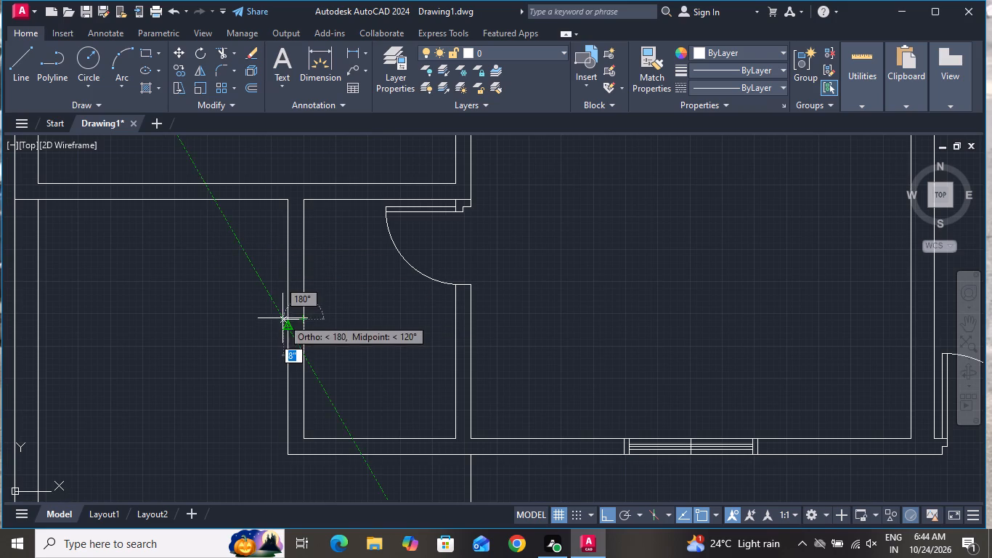
{"action": "left_click", "coordinate": [286, 318]}
{"action": "right_click", "coordinate": [288, 318]}
{"action": "left_click", "coordinate": [317, 344]}
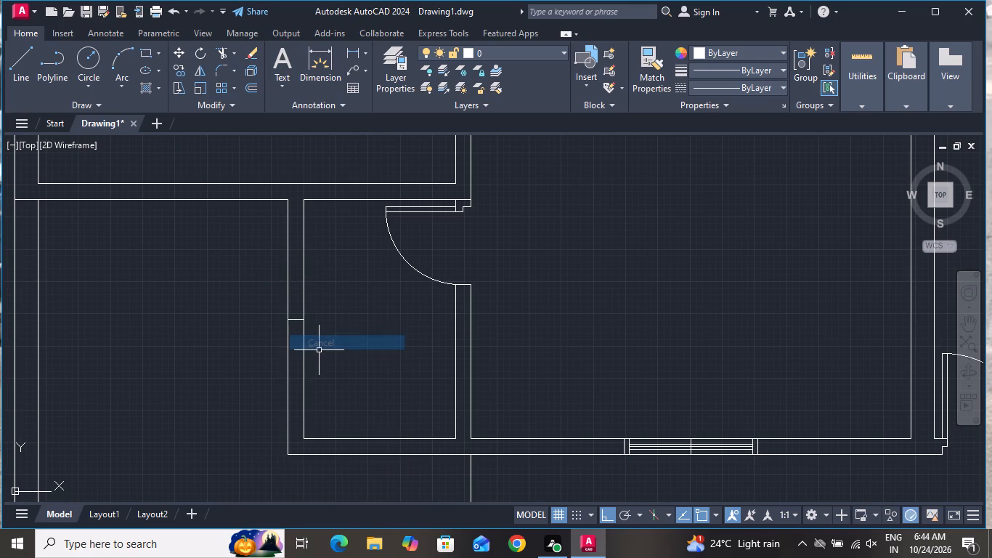
Offset the horizontal line across the small room's west wall 1' to both sides to mark the window opening.
{"action": "key", "text": "o"}
{"action": "key", "text": "space"}
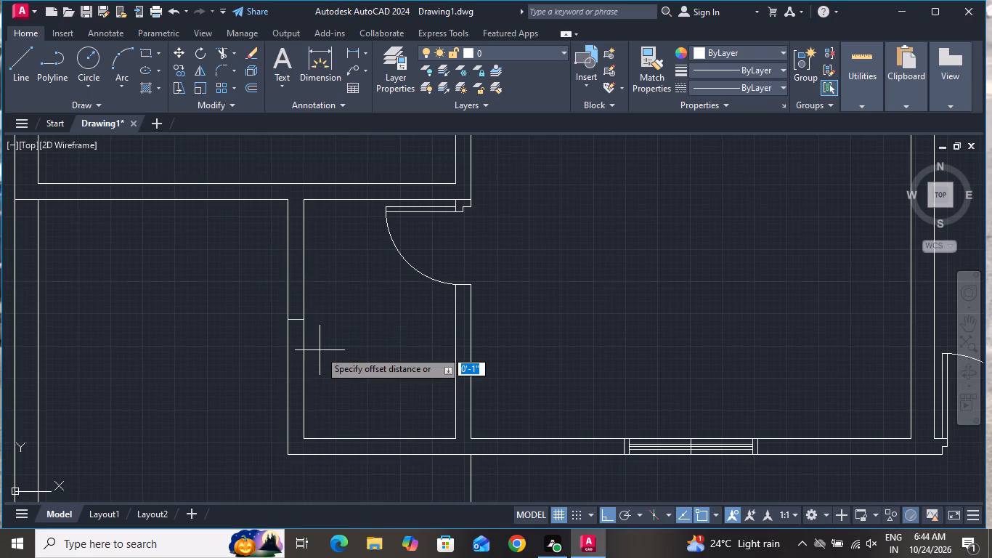
{"action": "key", "text": "1"}
{"action": "key", "text": "apostrophe"}
{"action": "key", "text": "Return"}
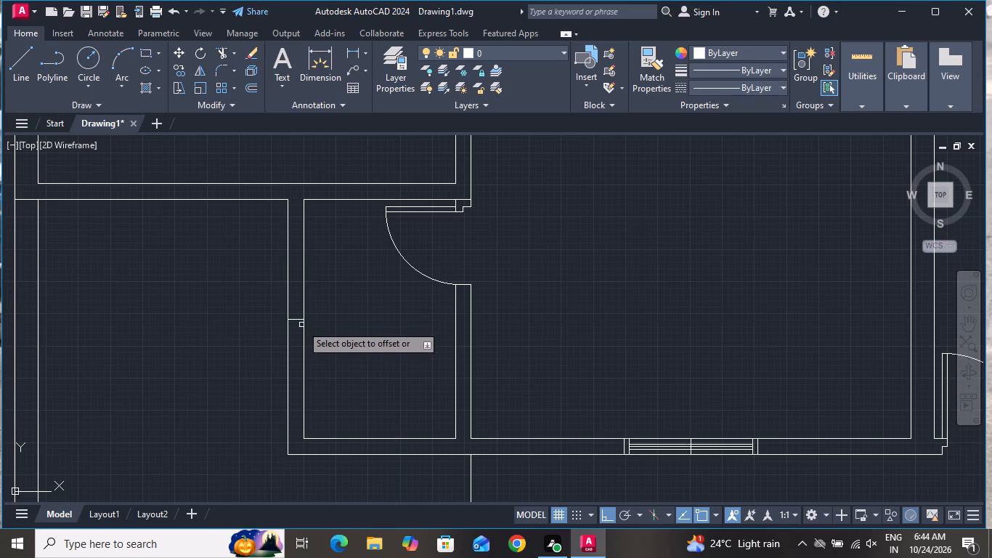
{"action": "left_click", "coordinate": [303, 320]}
{"action": "left_click", "coordinate": [293, 295]}
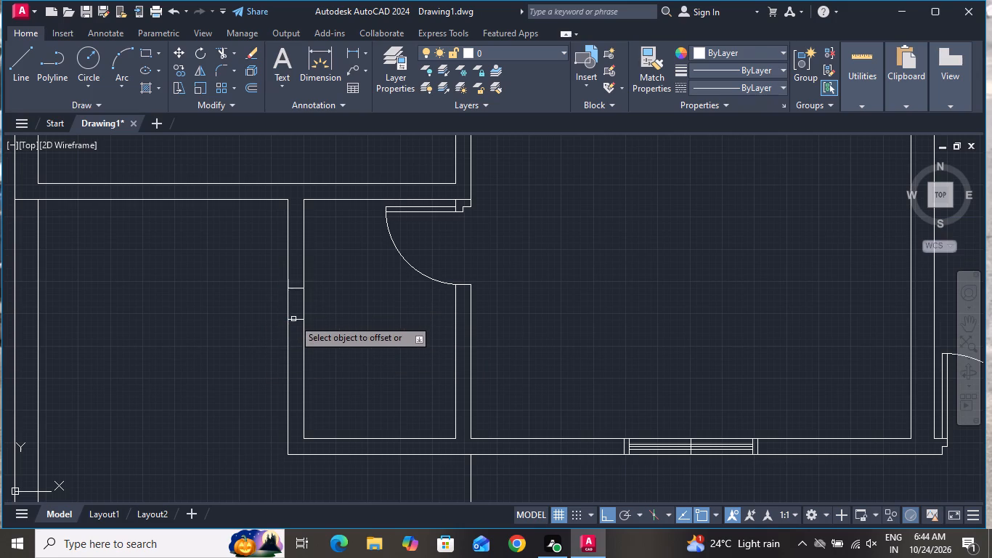
{"action": "left_click", "coordinate": [293, 319]}
{"action": "left_click", "coordinate": [299, 362]}
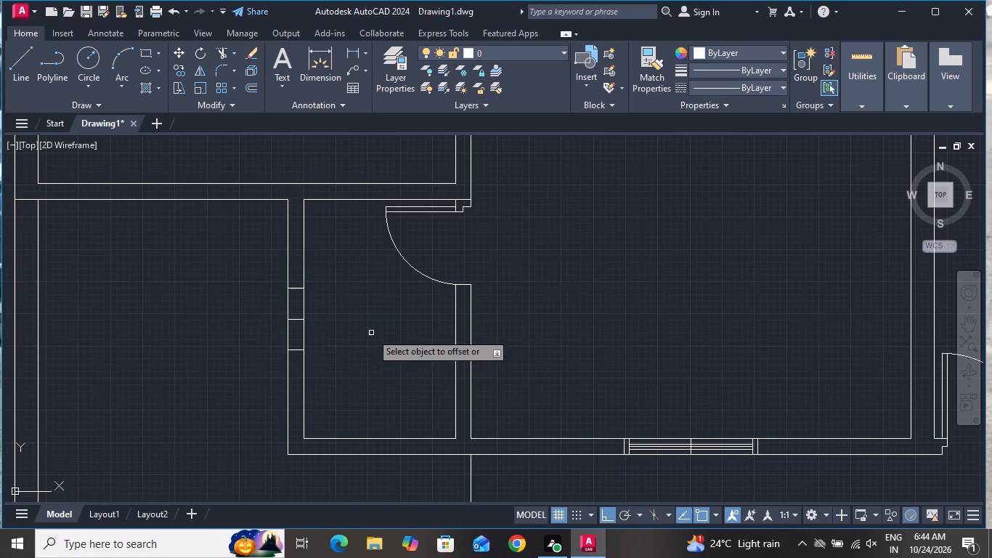
{"action": "right_click", "coordinate": [396, 312]}
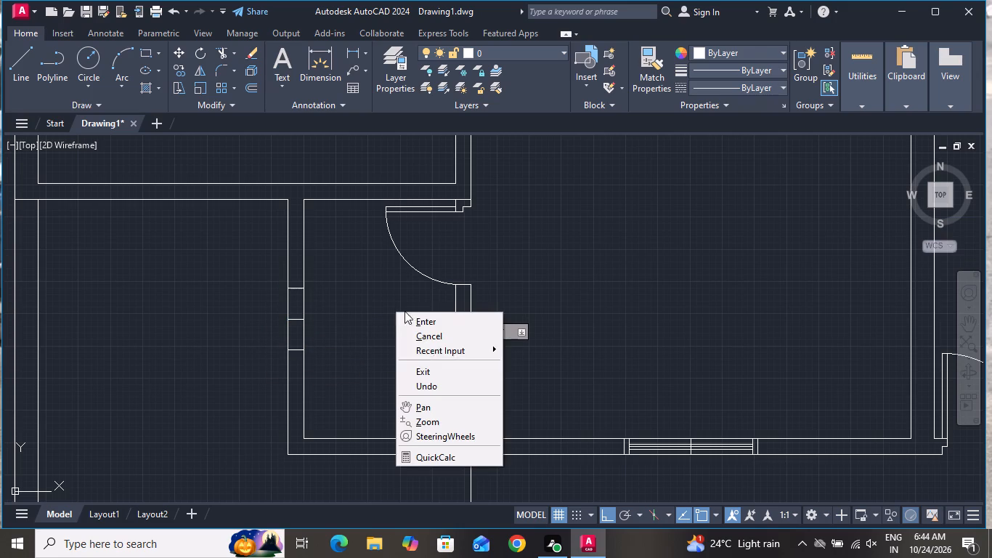
{"action": "left_click", "coordinate": [437, 336]}
Offset the upper and lower opening lines in the west wall 2" outward to form the window jambs.
{"action": "key", "text": "o"}
{"action": "key", "text": "space"}
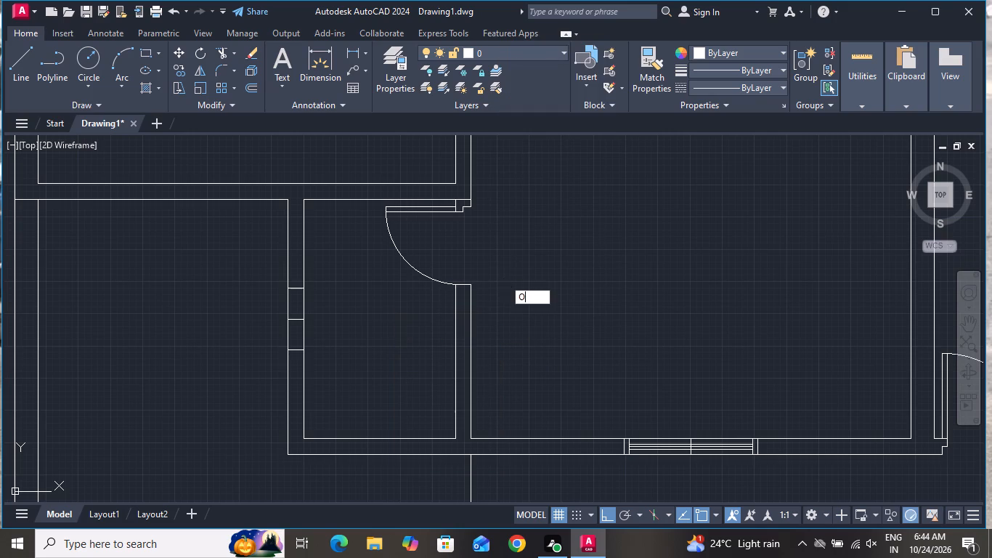
{"action": "key", "text": "2"}
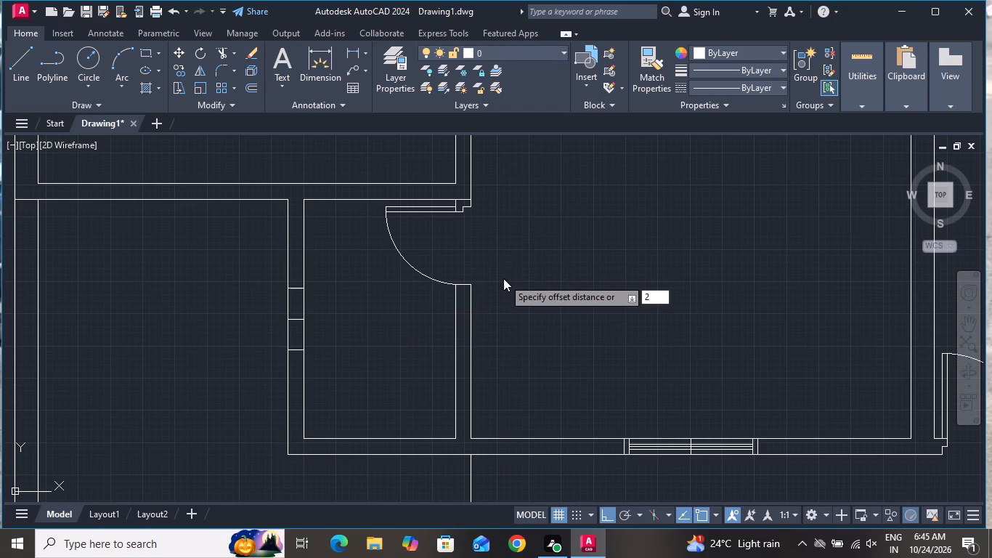
{"action": "key", "text": "shift+quotedbl"}
{"action": "key", "text": "Return"}
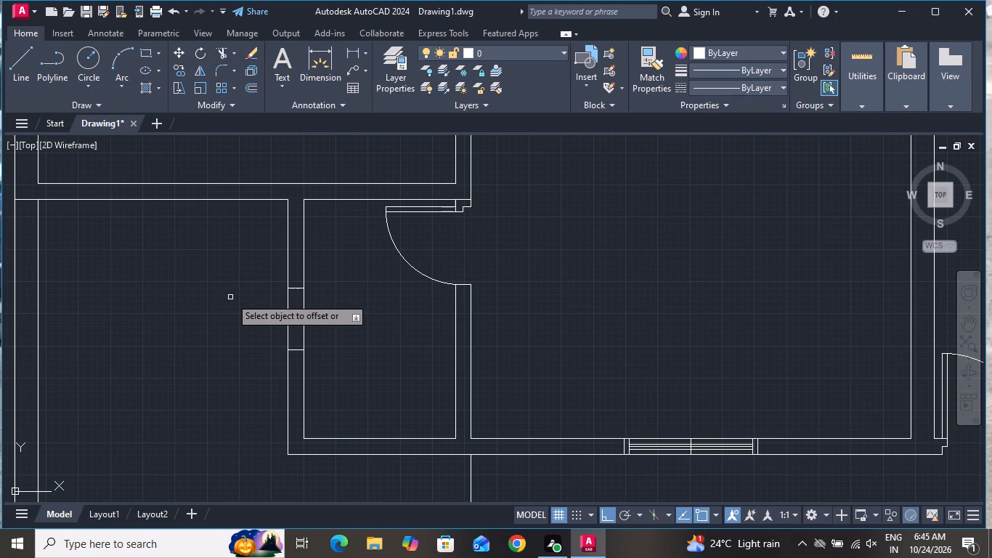
{"action": "scroll", "coordinate": [263, 278], "scroll_direction": "up", "scroll_amount": 1}
{"action": "left_click", "coordinate": [315, 294]}
{"action": "left_click", "coordinate": [318, 283]}
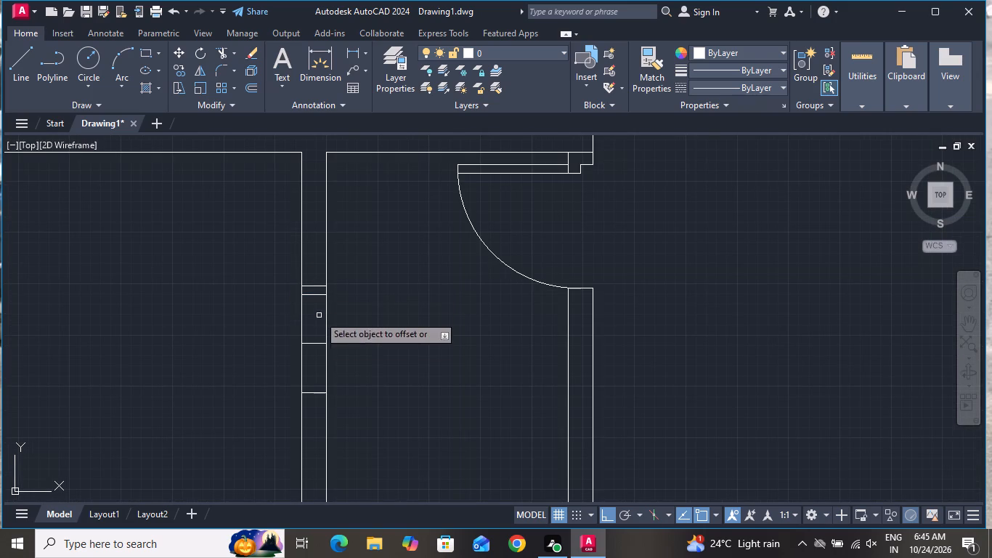
{"action": "left_click", "coordinate": [316, 392]}
{"action": "left_click", "coordinate": [310, 431]}
{"action": "right_click", "coordinate": [367, 330]}
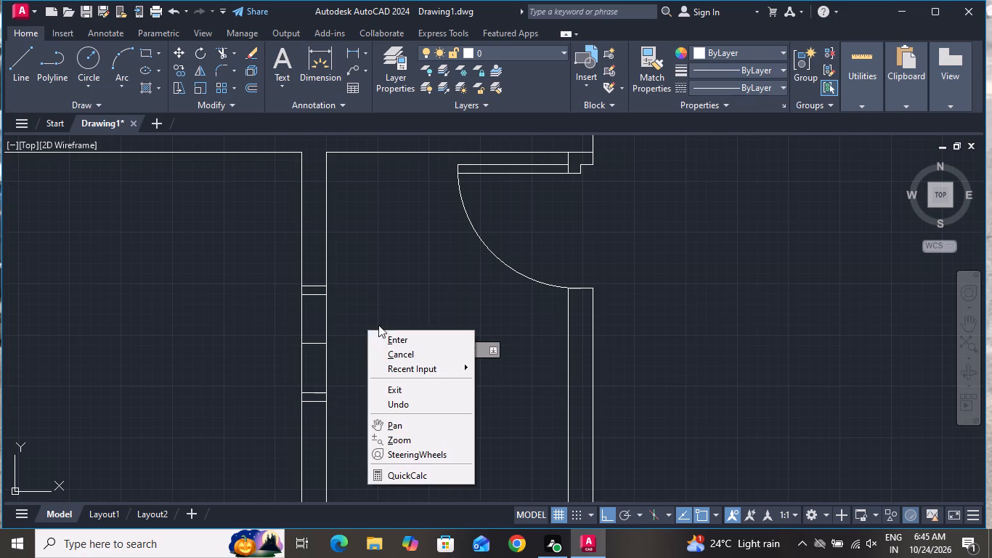
{"action": "left_click", "coordinate": [392, 351]}
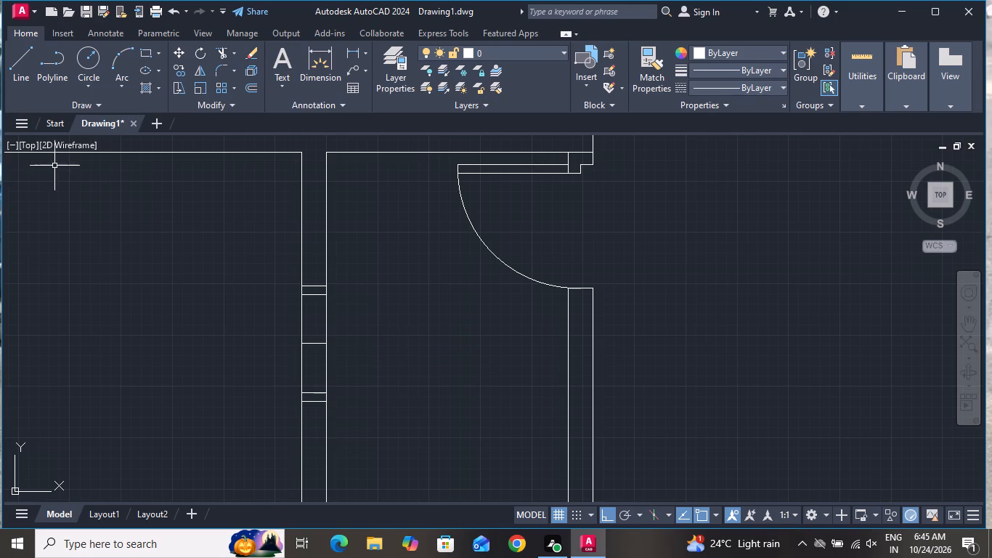
Draw a vertical line between the midpoints of the two inner jamb lines of the west wall window.
{"action": "left_click", "coordinate": [20, 62]}
{"action": "scroll", "coordinate": [309, 310], "scroll_direction": "up", "scroll_amount": 2}
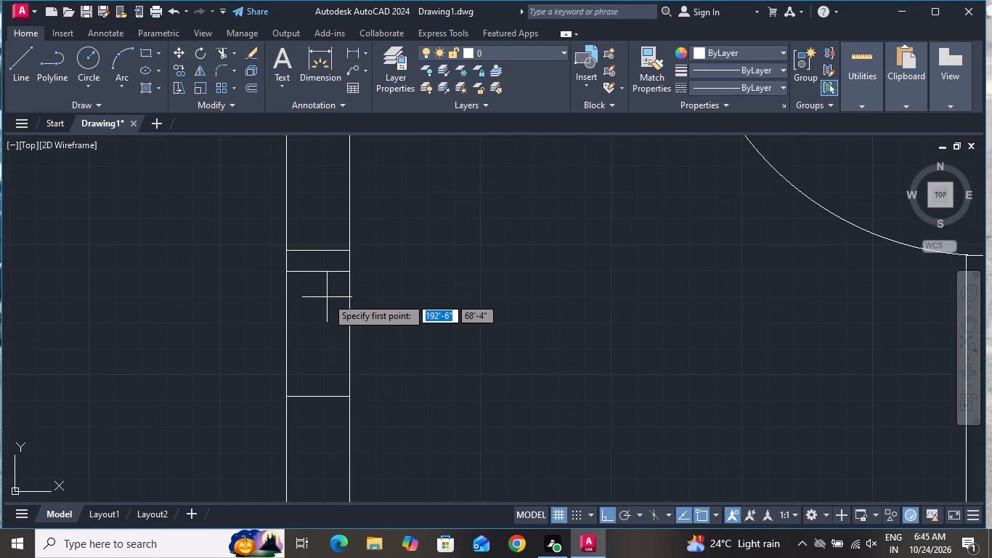
{"action": "left_click", "coordinate": [322, 266]}
{"action": "scroll", "coordinate": [328, 314], "scroll_direction": "down", "scroll_amount": 3}
{"action": "scroll", "coordinate": [334, 394], "scroll_direction": "up", "scroll_amount": 4}
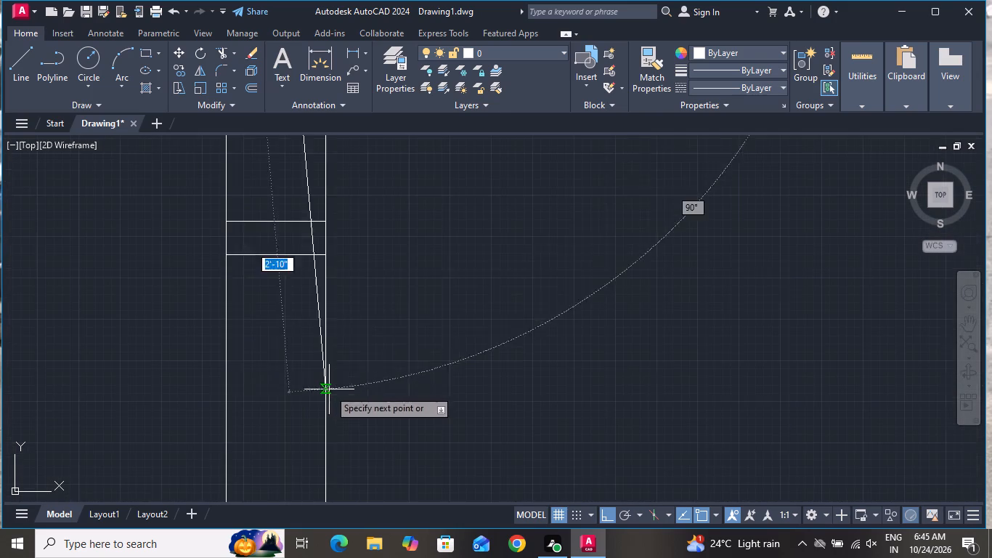
{"action": "left_click", "coordinate": [277, 220]}
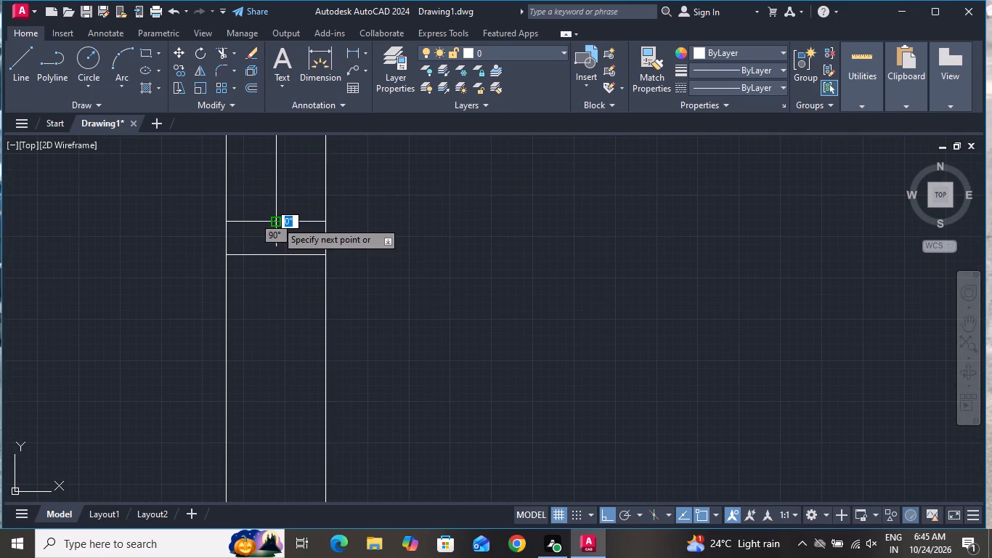
{"action": "right_click", "coordinate": [276, 220]}
{"action": "left_click", "coordinate": [299, 238]}
{"action": "scroll", "coordinate": [387, 352], "scroll_direction": "down", "scroll_amount": 4}
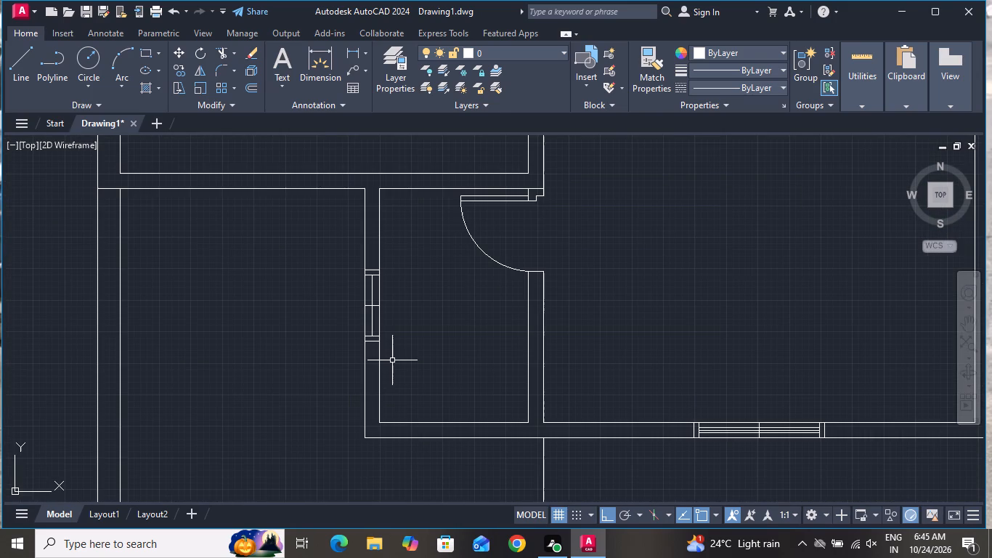
Offset the west wall window's vertical middle line 1" to both sides for the glazing lines.
{"action": "type", "text": "o 1"}
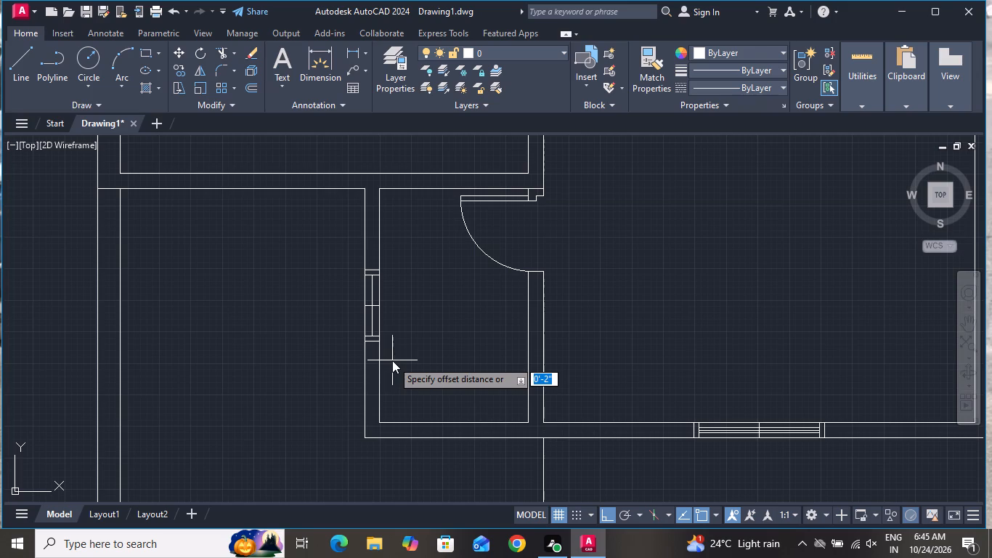
{"action": "key", "text": "shift+quotedbl"}
{"action": "key", "text": "Return"}
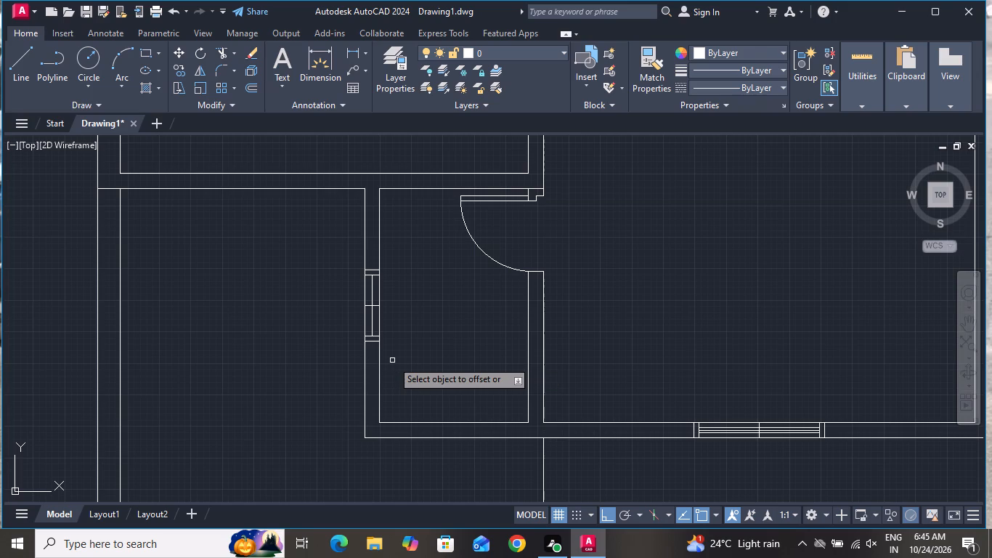
{"action": "scroll", "coordinate": [371, 308], "scroll_direction": "up", "scroll_amount": 3}
{"action": "left_click", "coordinate": [369, 294]}
{"action": "left_click", "coordinate": [389, 276]}
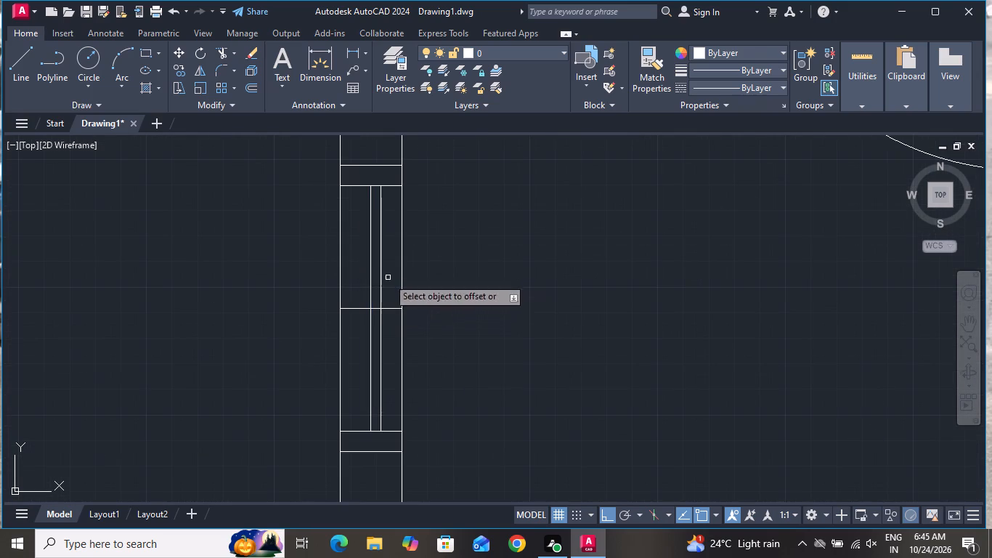
{"action": "left_click", "coordinate": [370, 290]}
{"action": "left_click", "coordinate": [365, 295]}
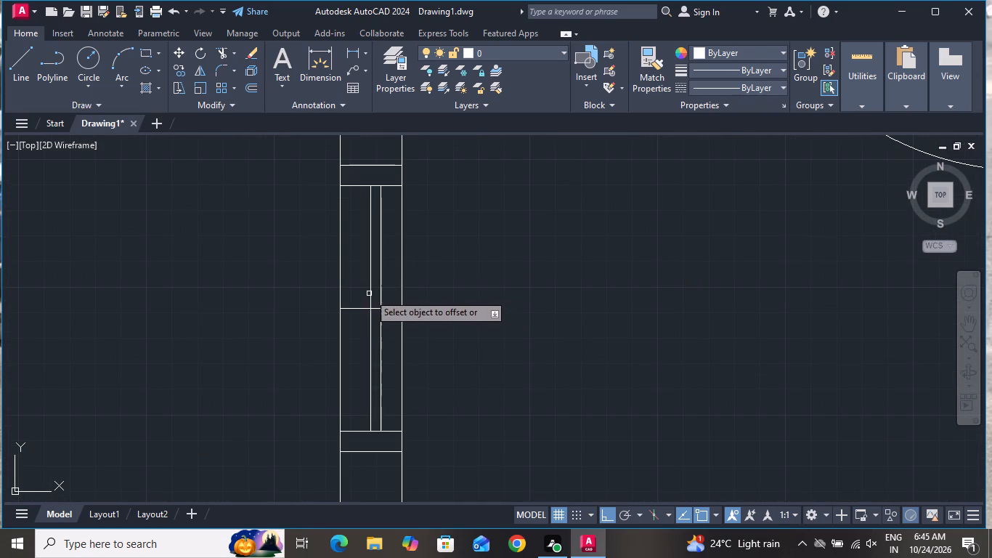
{"action": "left_click", "coordinate": [370, 290]}
{"action": "left_click", "coordinate": [350, 298]}
{"action": "right_click", "coordinate": [441, 280]}
{"action": "left_click", "coordinate": [454, 302]}
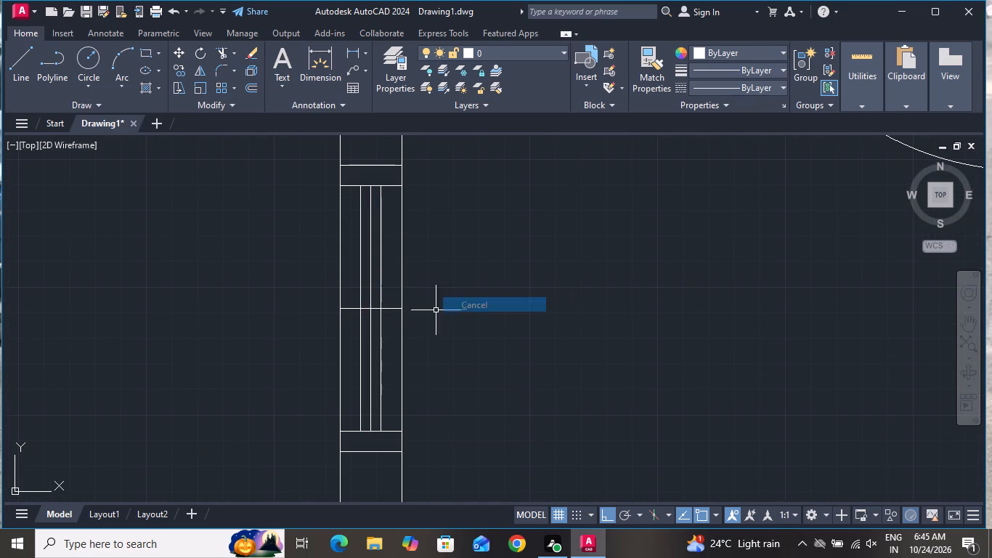
Delete the west wall window's vertical middle line and its horizontal centre line.
{"action": "scroll", "coordinate": [388, 311], "scroll_direction": "up", "scroll_amount": 3}
{"action": "left_click", "coordinate": [343, 280]}
{"action": "left_click", "coordinate": [301, 325]}
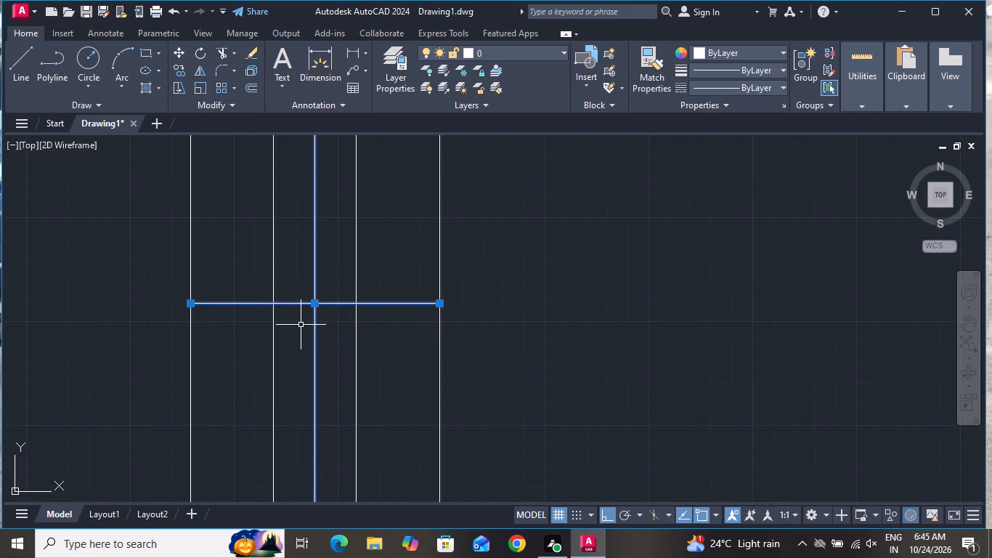
{"action": "key", "text": "Delete"}
Draw a 6" vertical line across the horizontal wall above, continuing the outer face of the small room's west wall.
{"action": "scroll", "coordinate": [324, 320], "scroll_direction": "down", "scroll_amount": 5}
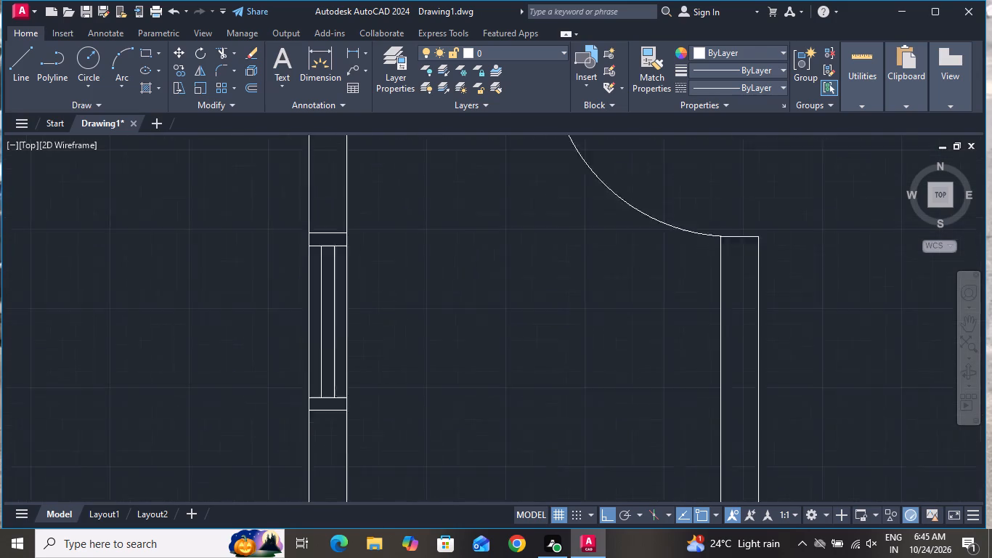
{"action": "scroll", "coordinate": [356, 348], "scroll_direction": "down", "scroll_amount": 3}
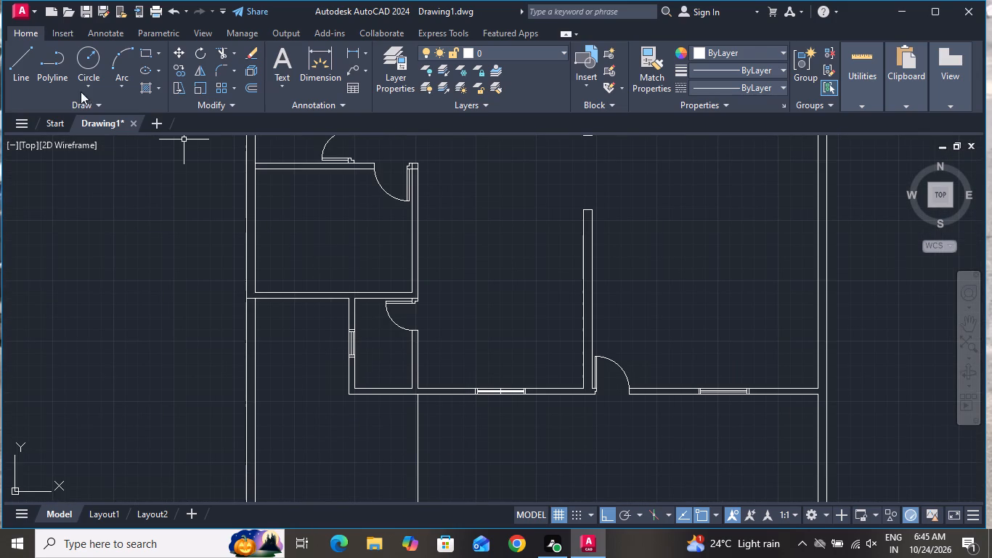
{"action": "left_click", "coordinate": [13, 59]}
{"action": "scroll", "coordinate": [289, 294], "scroll_direction": "up", "scroll_amount": 2}
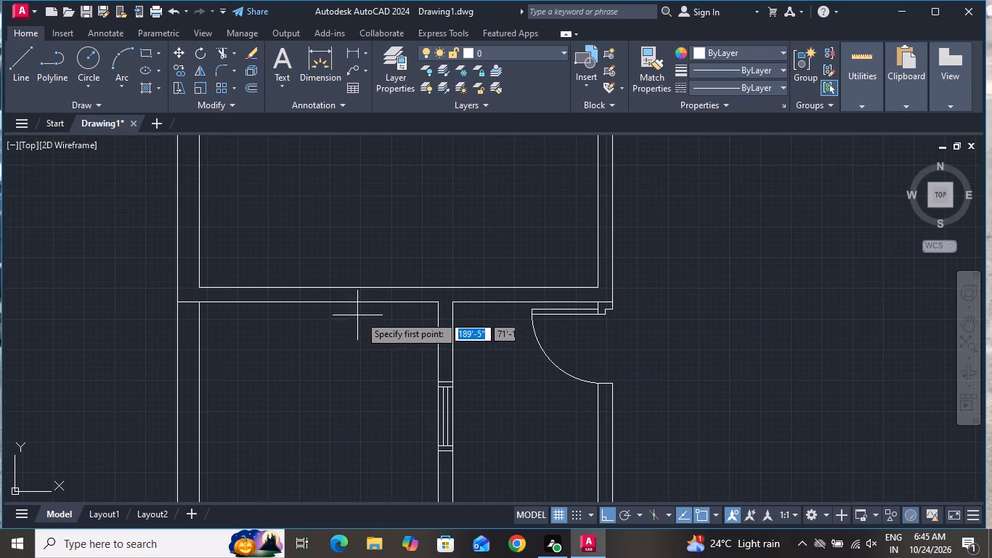
{"action": "left_click", "coordinate": [438, 303]}
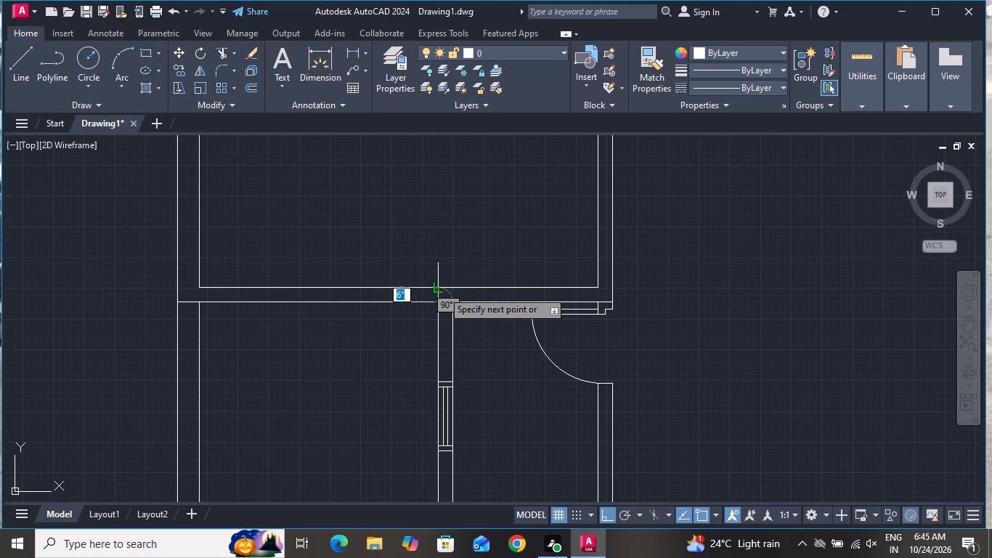
{"action": "left_click", "coordinate": [442, 288]}
{"action": "right_click", "coordinate": [442, 288]}
{"action": "left_click", "coordinate": [464, 306]}
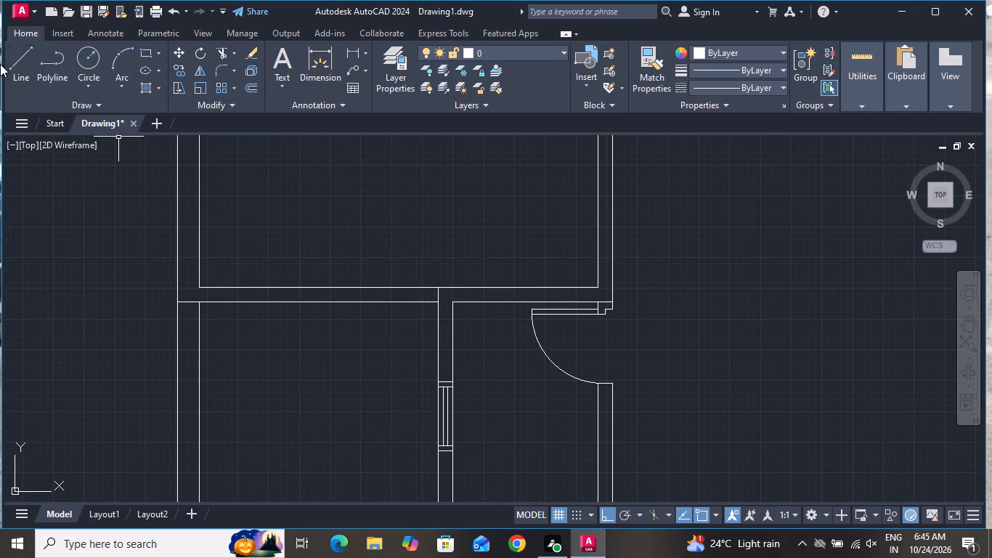
Draw a short vertical line across the same horizontal wall from the midpoint of its lower line, west of the small room.
{"action": "left_click", "coordinate": [17, 51]}
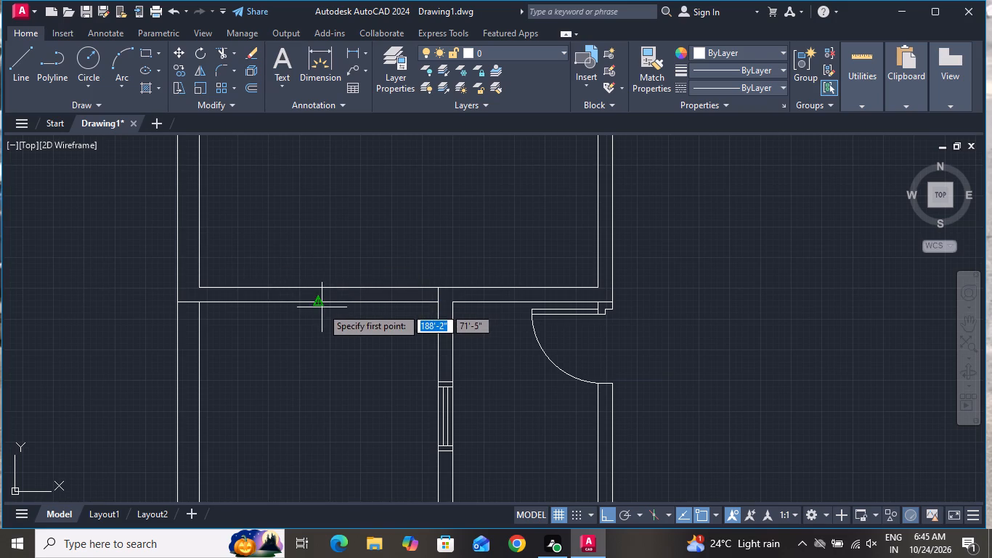
{"action": "left_click", "coordinate": [315, 305]}
{"action": "left_click", "coordinate": [320, 284]}
{"action": "right_click", "coordinate": [320, 284]}
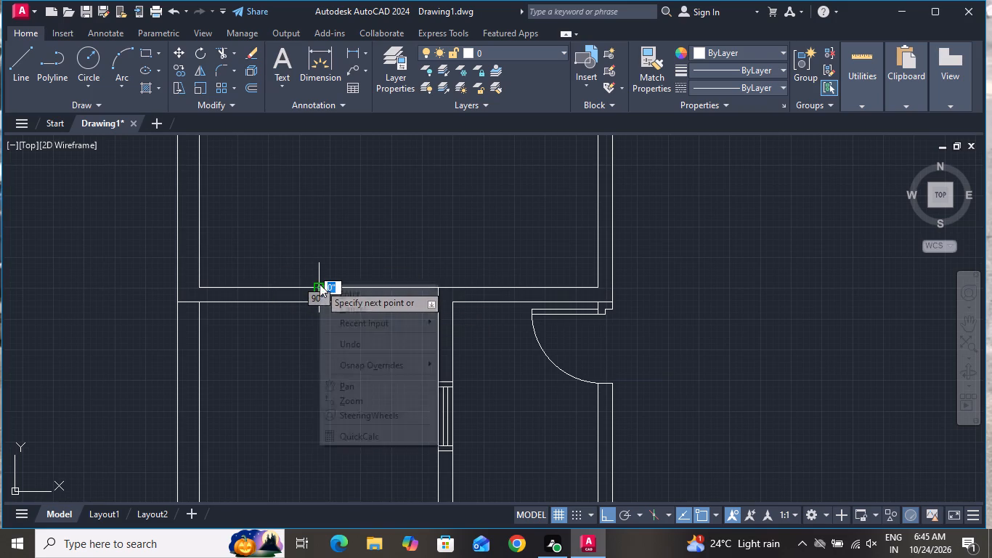
{"action": "left_click", "coordinate": [358, 303]}
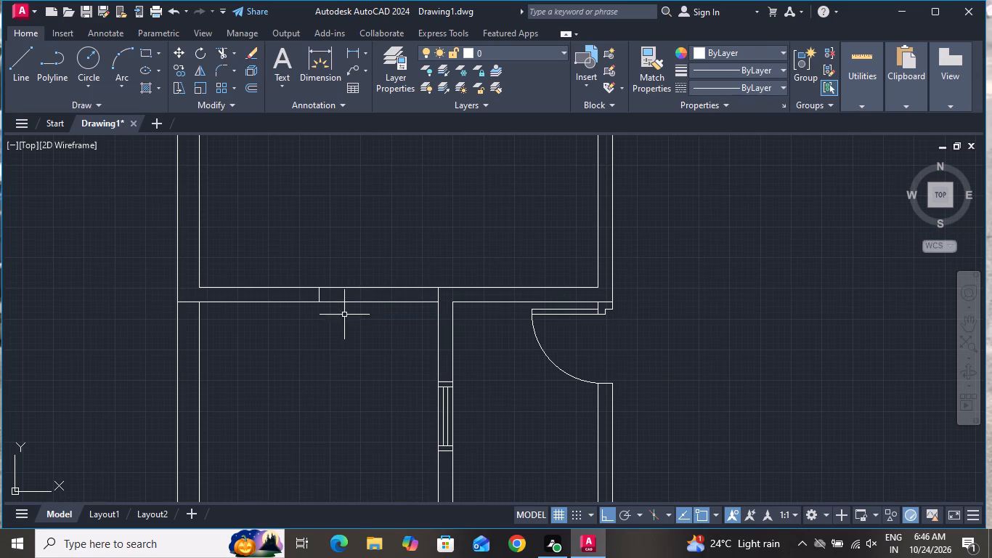
Draw a horizontal line about 4'-1" long inside the wall between the midpoints of the two short vertical lines.
{"action": "left_click", "coordinate": [11, 68]}
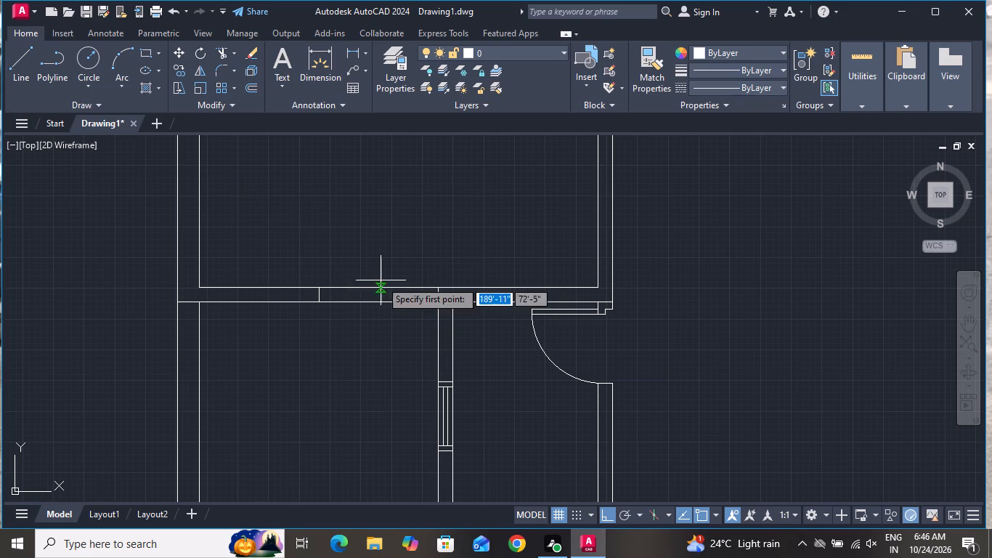
{"action": "scroll", "coordinate": [420, 304], "scroll_direction": "up", "scroll_amount": 2}
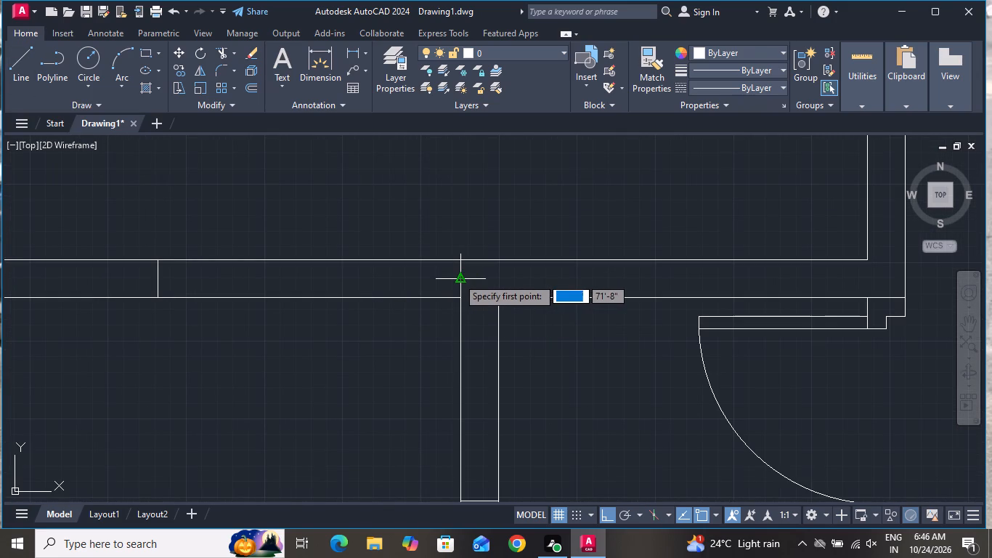
{"action": "left_click", "coordinate": [458, 278]}
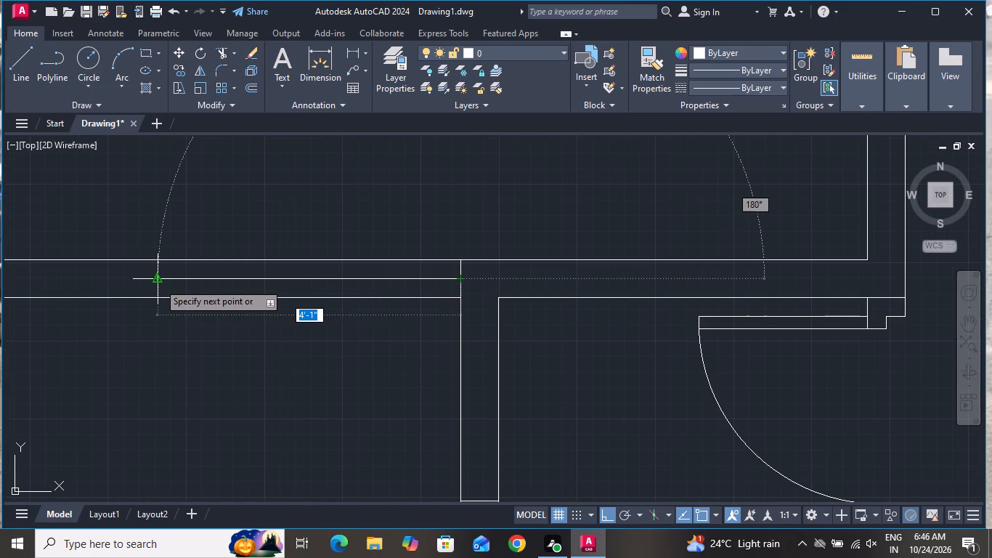
{"action": "left_click", "coordinate": [158, 282]}
{"action": "right_click", "coordinate": [158, 282]}
{"action": "left_click", "coordinate": [193, 302]}
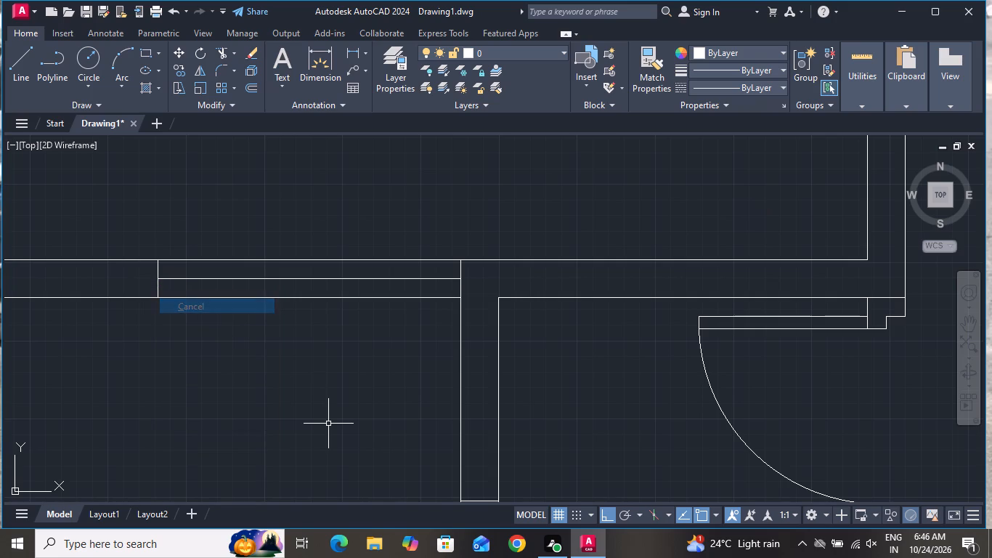
Offset the window's short vertical end line west of the small room 2" to the west.
{"action": "type", "text": "o 2"}
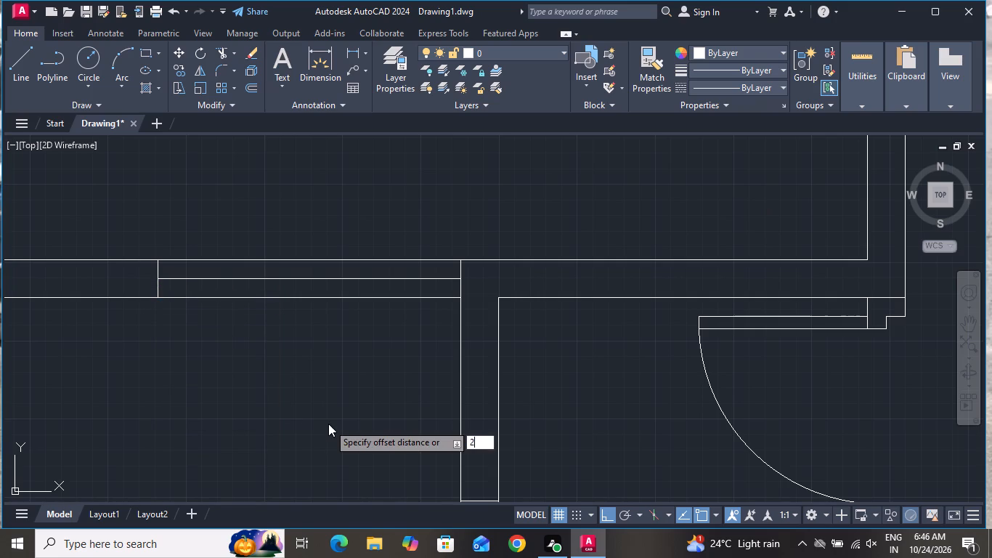
{"action": "key", "text": "shift+quotedbl"}
{"action": "key", "text": "Return"}
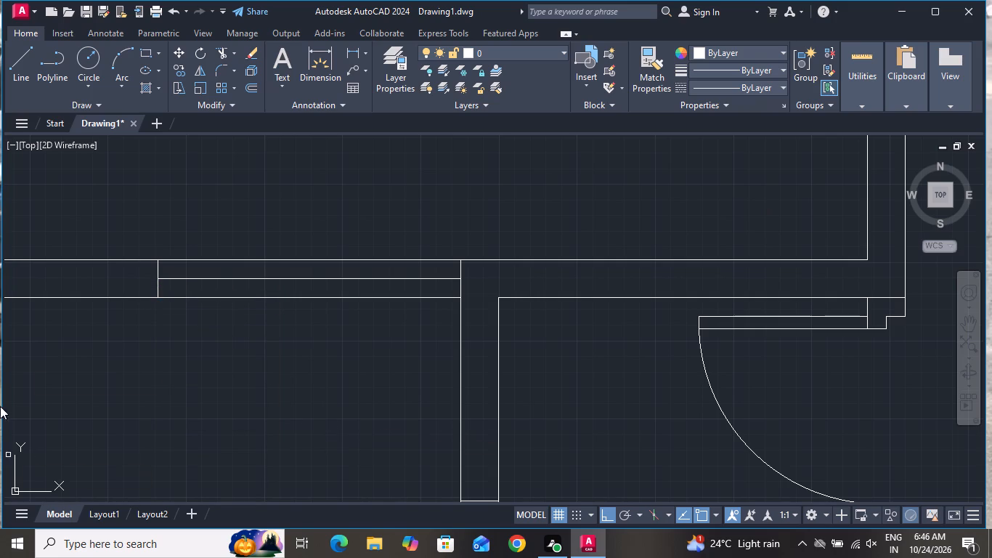
{"action": "left_click", "coordinate": [157, 270]}
{"action": "left_click", "coordinate": [147, 270]}
{"action": "right_click", "coordinate": [174, 324]}
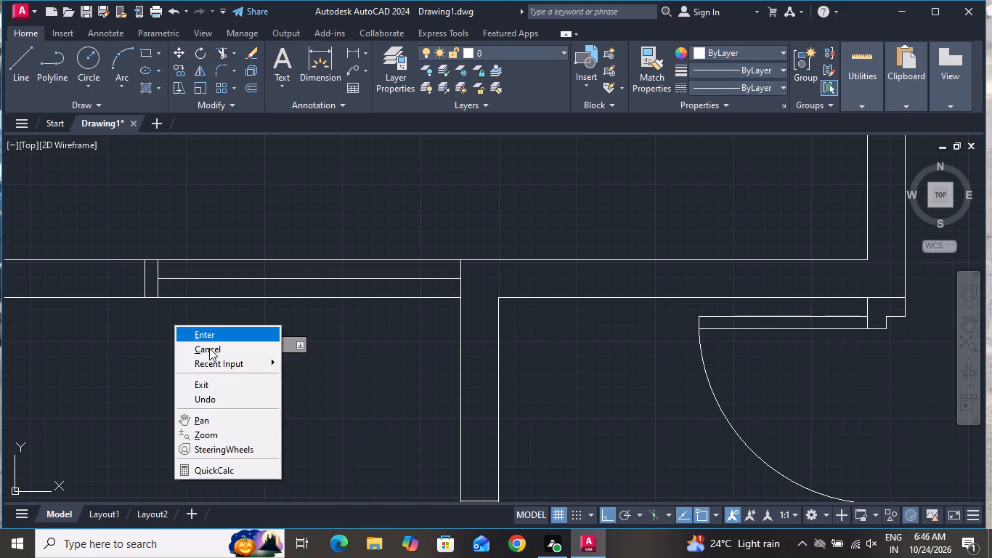
{"action": "left_click", "coordinate": [209, 348]}
Offset the window's horizontal centre line 1" to both sides inside the wall.
{"action": "key", "text": "o"}
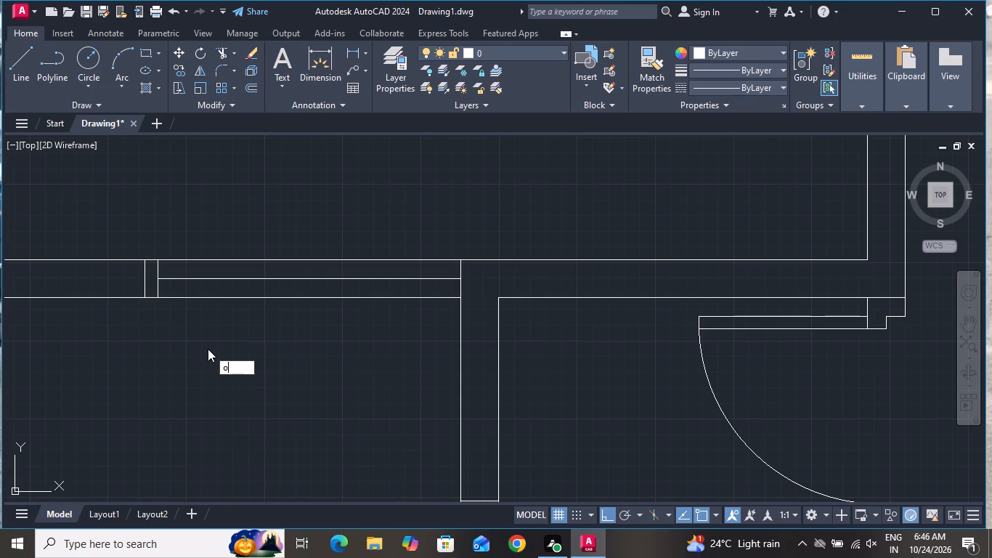
{"action": "key", "text": "space"}
{"action": "key", "text": "1"}
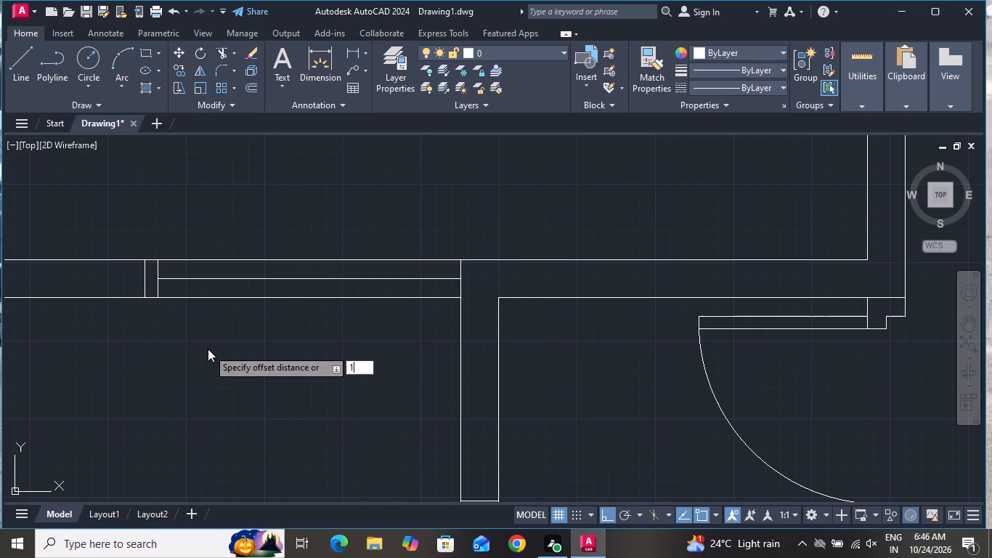
{"action": "key", "text": "shift+quotedbl"}
{"action": "key", "text": "Return"}
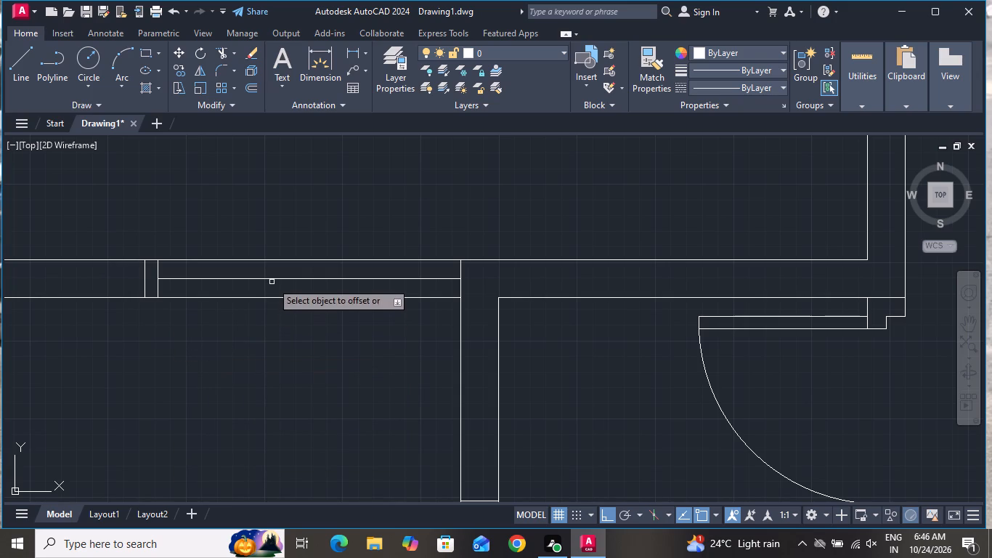
{"action": "left_click", "coordinate": [273, 278]}
{"action": "left_click", "coordinate": [273, 267]}
{"action": "left_click", "coordinate": [274, 275]}
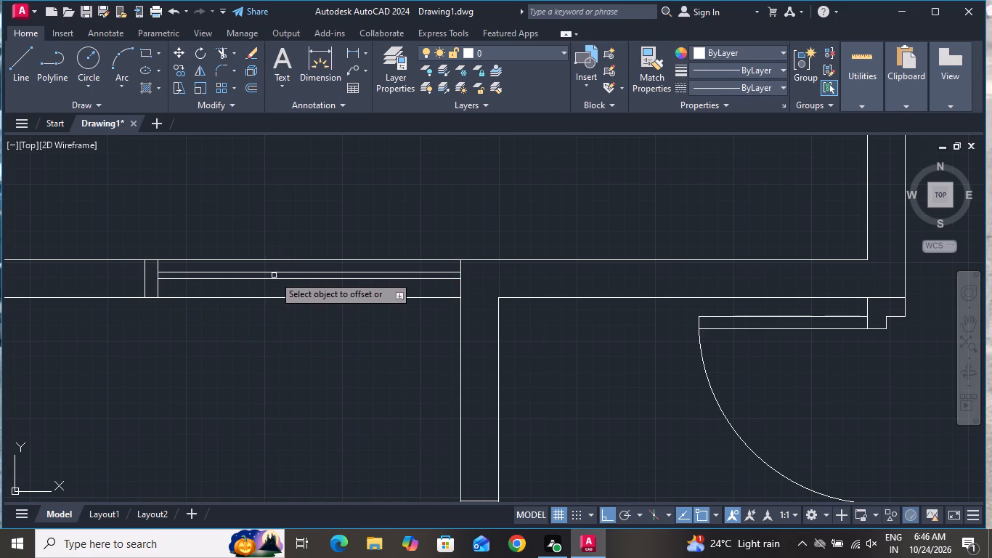
{"action": "left_click", "coordinate": [275, 278]}
{"action": "left_click", "coordinate": [276, 287]}
{"action": "right_click", "coordinate": [274, 322]}
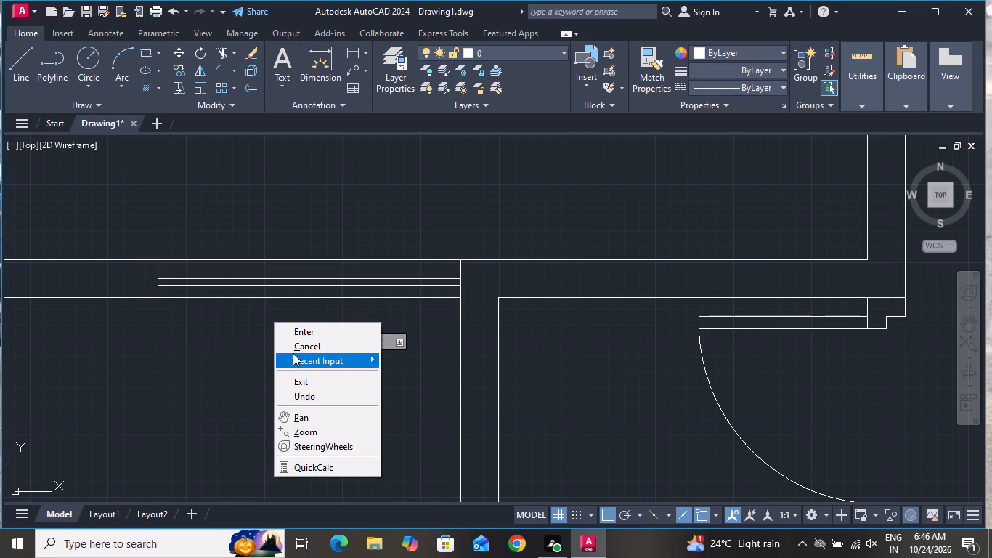
{"action": "left_click", "coordinate": [298, 341]}
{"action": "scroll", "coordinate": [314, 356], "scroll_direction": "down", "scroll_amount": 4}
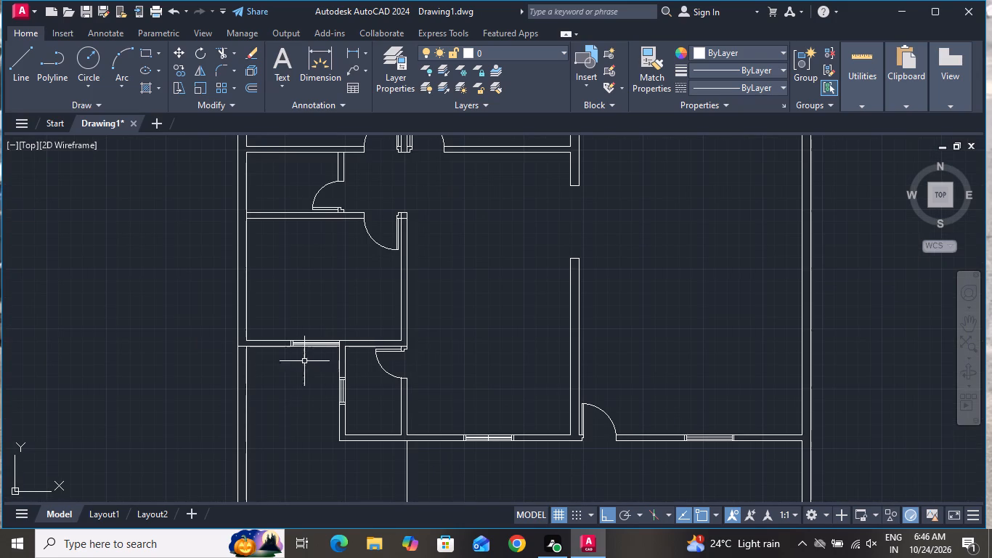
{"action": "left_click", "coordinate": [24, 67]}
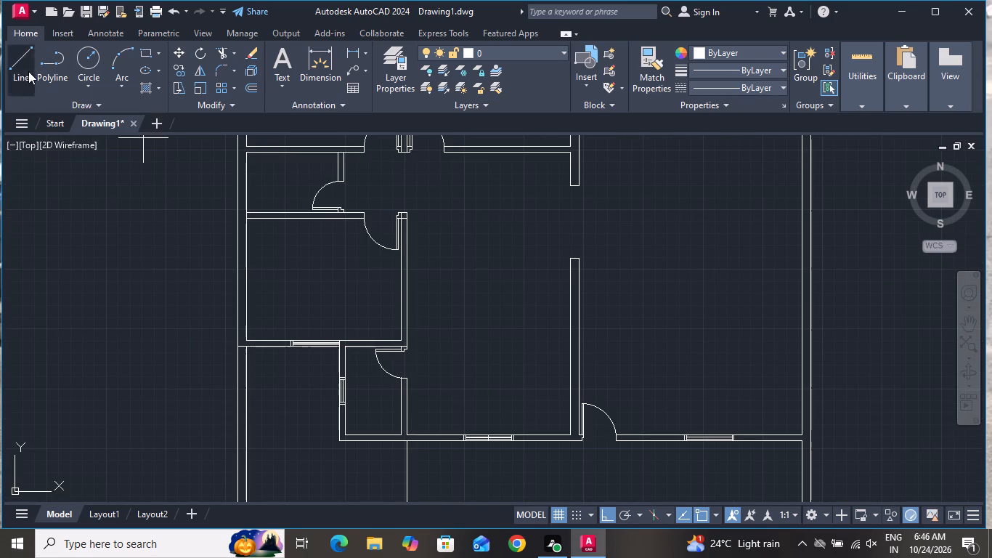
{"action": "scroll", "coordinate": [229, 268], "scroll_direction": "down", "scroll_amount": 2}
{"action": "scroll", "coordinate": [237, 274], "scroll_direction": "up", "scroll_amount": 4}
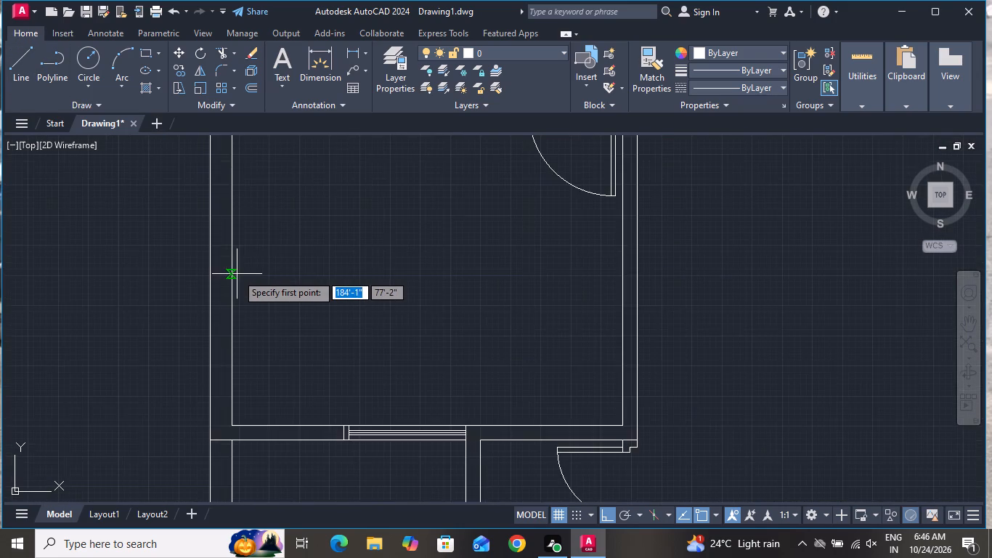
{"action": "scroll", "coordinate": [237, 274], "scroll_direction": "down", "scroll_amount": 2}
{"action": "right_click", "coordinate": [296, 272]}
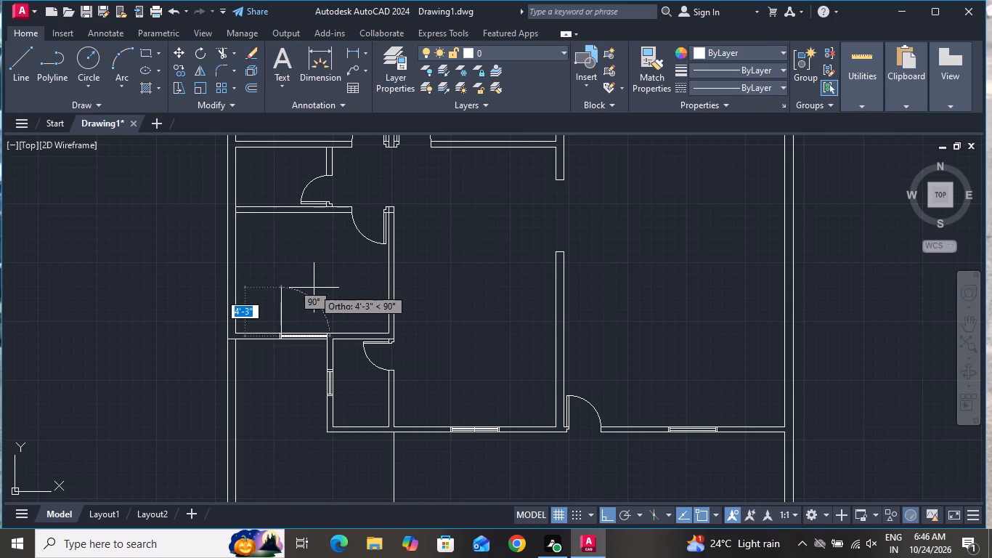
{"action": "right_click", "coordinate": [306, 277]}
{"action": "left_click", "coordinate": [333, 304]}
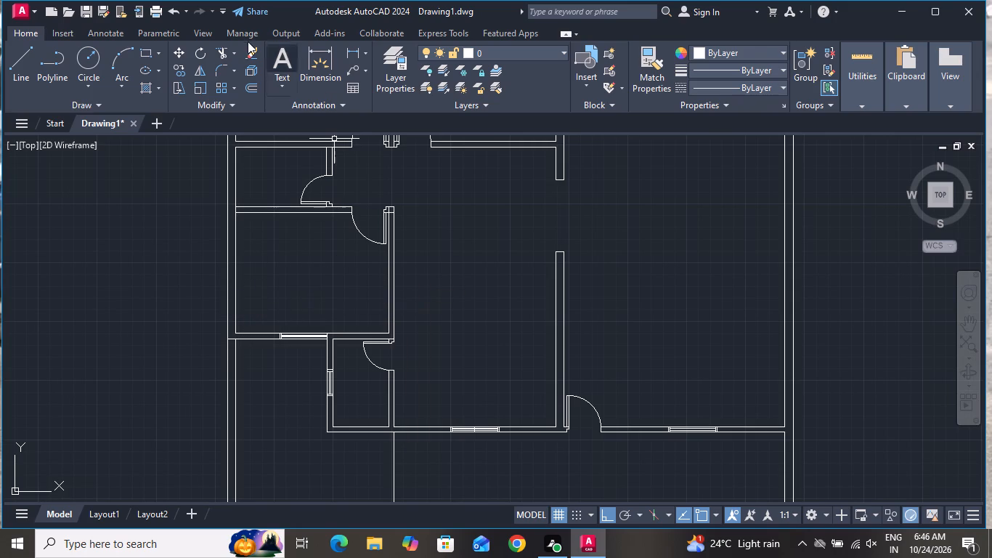
Trim the west wall's inner line where the horizontal wall north of the room meets it, between that wall's two lines.
{"action": "left_click", "coordinate": [223, 52]}
{"action": "scroll", "coordinate": [232, 204], "scroll_direction": "up", "scroll_amount": 3}
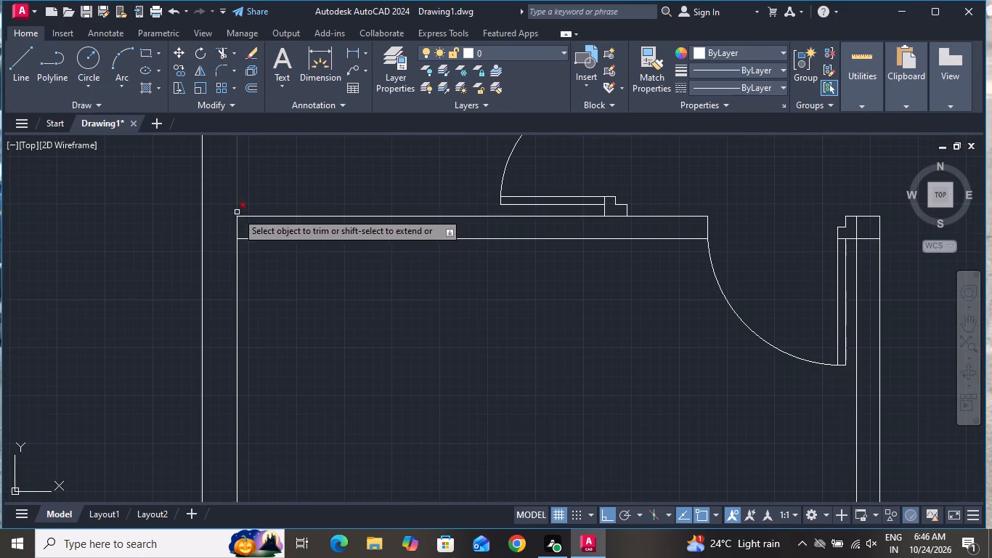
{"action": "left_click", "coordinate": [243, 230]}
{"action": "left_click", "coordinate": [235, 230]}
{"action": "right_click", "coordinate": [247, 262]}
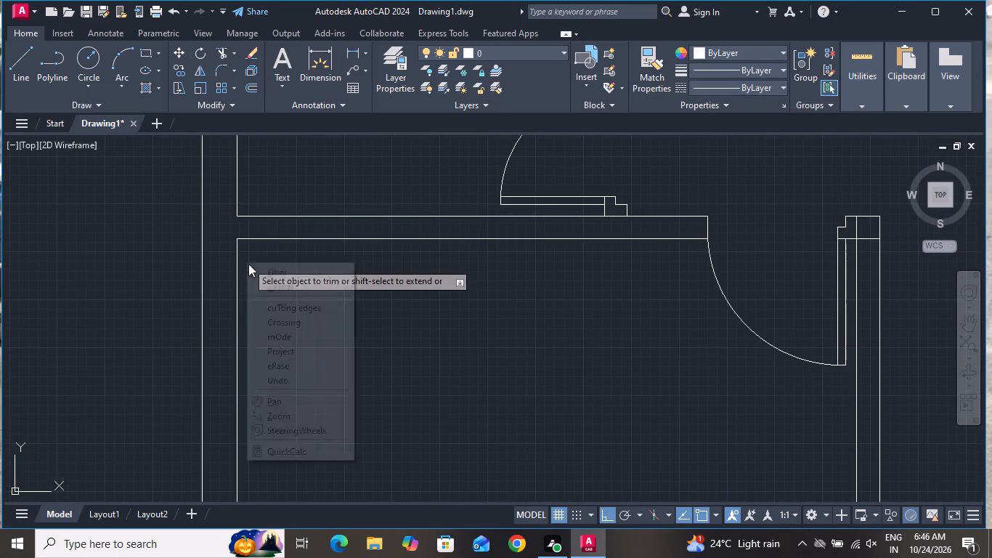
{"action": "left_click", "coordinate": [269, 286]}
Draw a short horizontal line across the west wall from the midpoint of the room's inner wall line.
{"action": "left_click", "coordinate": [26, 65]}
{"action": "scroll", "coordinate": [275, 216], "scroll_direction": "down", "scroll_amount": 2}
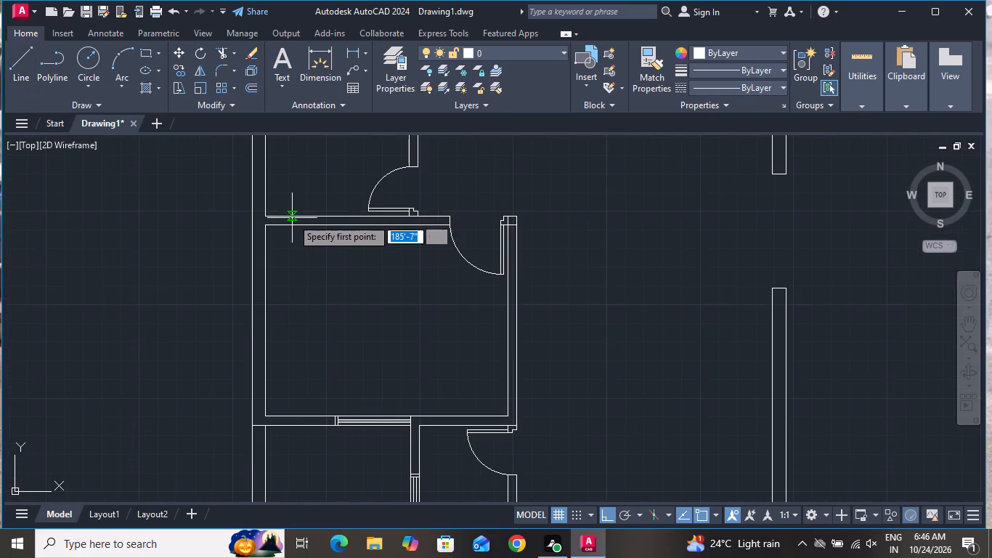
{"action": "scroll", "coordinate": [269, 306], "scroll_direction": "up", "scroll_amount": 1}
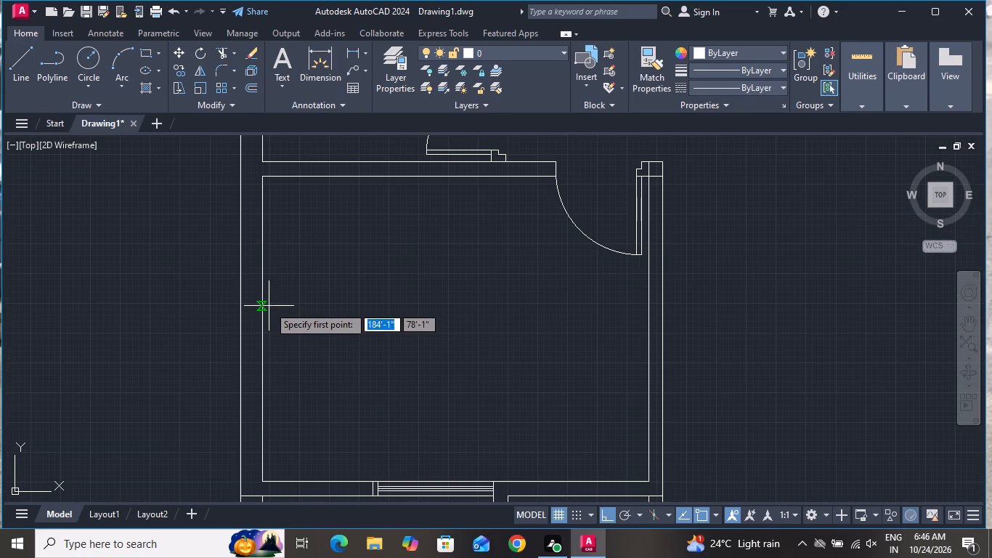
{"action": "left_click", "coordinate": [261, 325]}
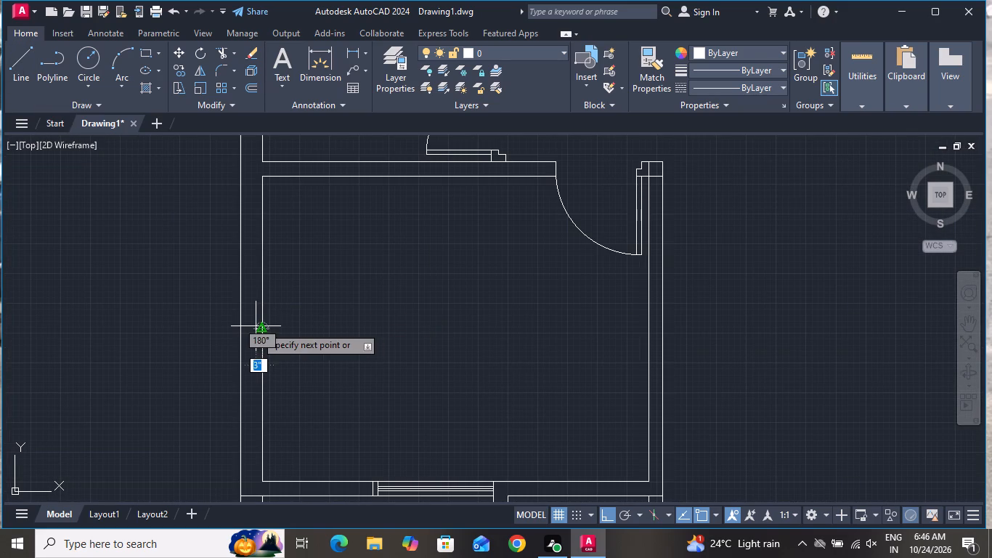
{"action": "left_click", "coordinate": [240, 329]}
{"action": "right_click", "coordinate": [243, 330]}
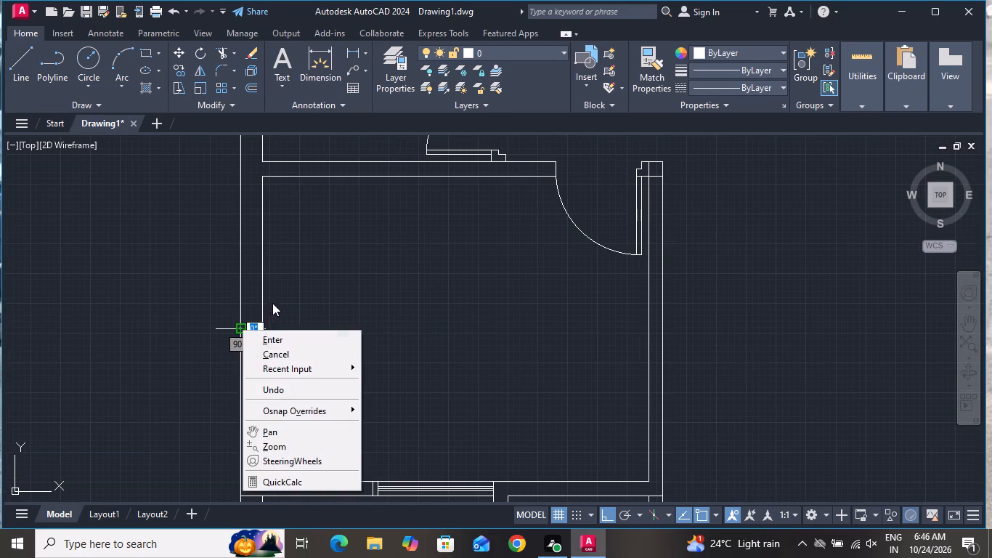
{"action": "left_click", "coordinate": [269, 347]}
Offset the short line across the west wall 2' to both the north and the south.
{"action": "type", "text": "o"}
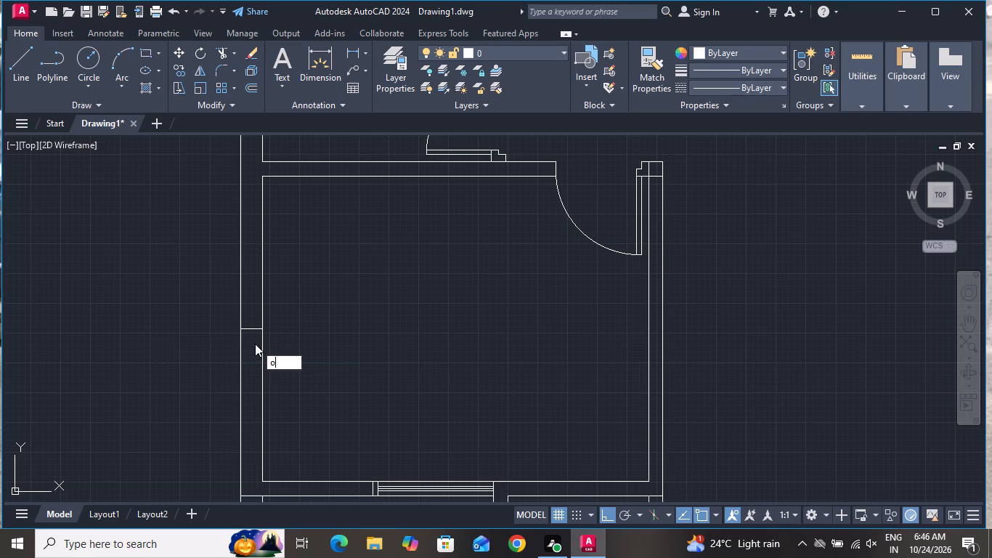
{"action": "key", "text": "space"}
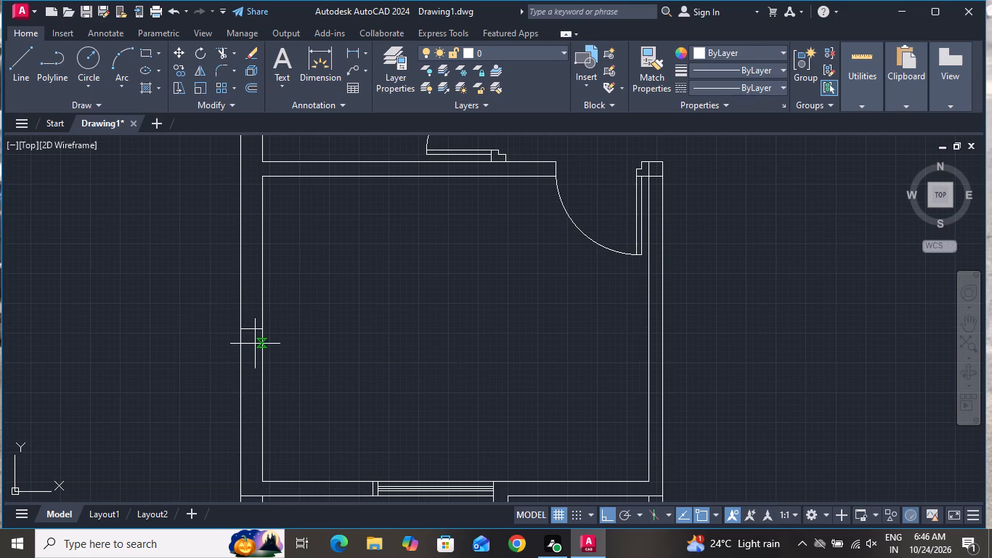
{"action": "key", "text": "2"}
{"action": "key", "text": "apostrophe"}
{"action": "key", "text": "Return"}
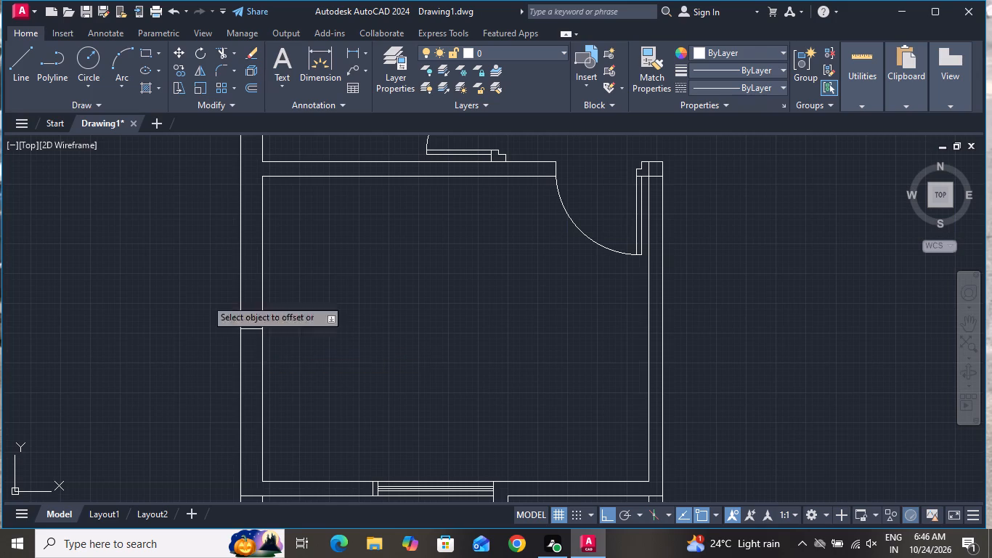
{"action": "left_click", "coordinate": [255, 331]}
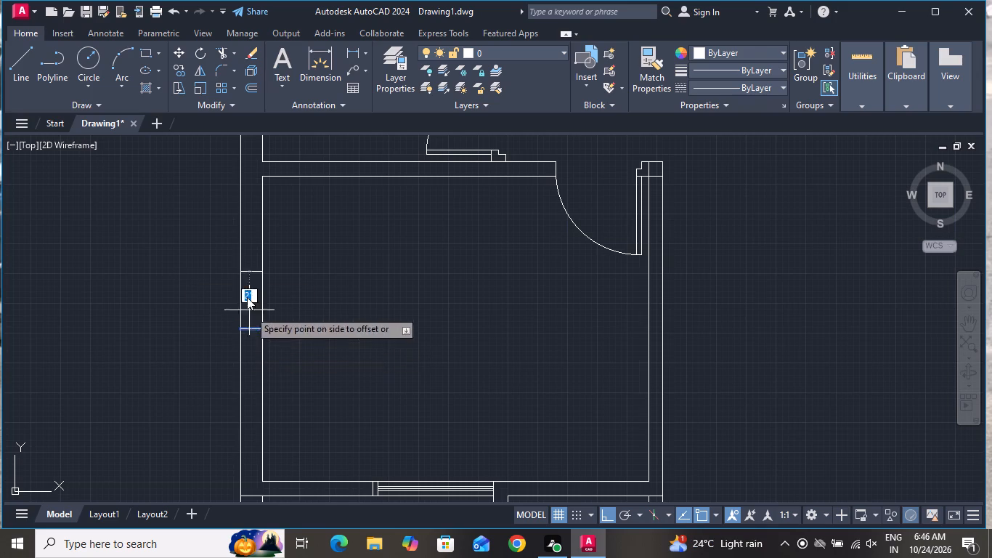
{"action": "left_click", "coordinate": [245, 286]}
{"action": "left_click", "coordinate": [253, 331]}
{"action": "left_click", "coordinate": [260, 384]}
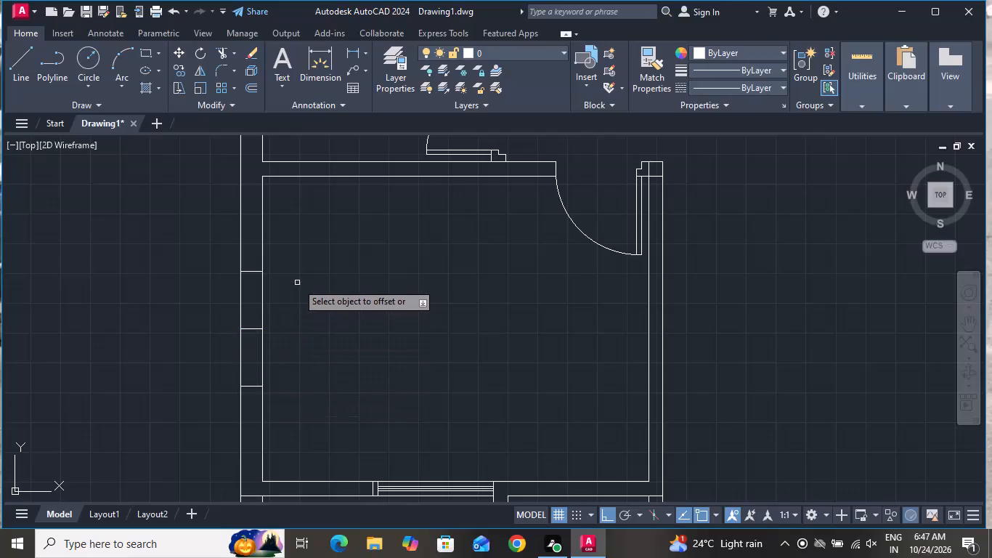
{"action": "right_click", "coordinate": [297, 281]}
{"action": "left_click", "coordinate": [354, 300]}
Offset the upper and lower end lines of the west wall window 2" outward to form the jambs.
{"action": "type", "text": "o 2"}
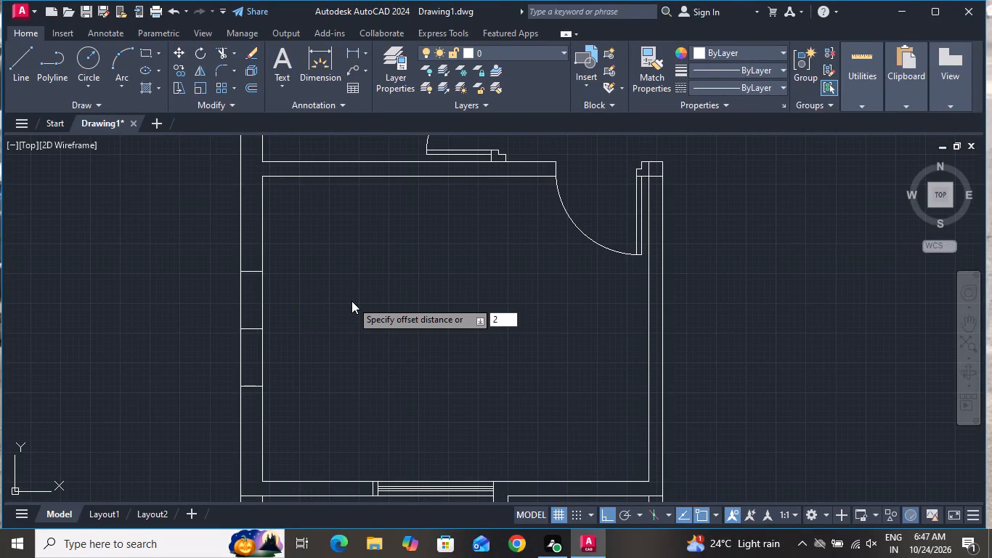
{"action": "key", "text": "shift+quotedbl"}
{"action": "key", "text": "Return"}
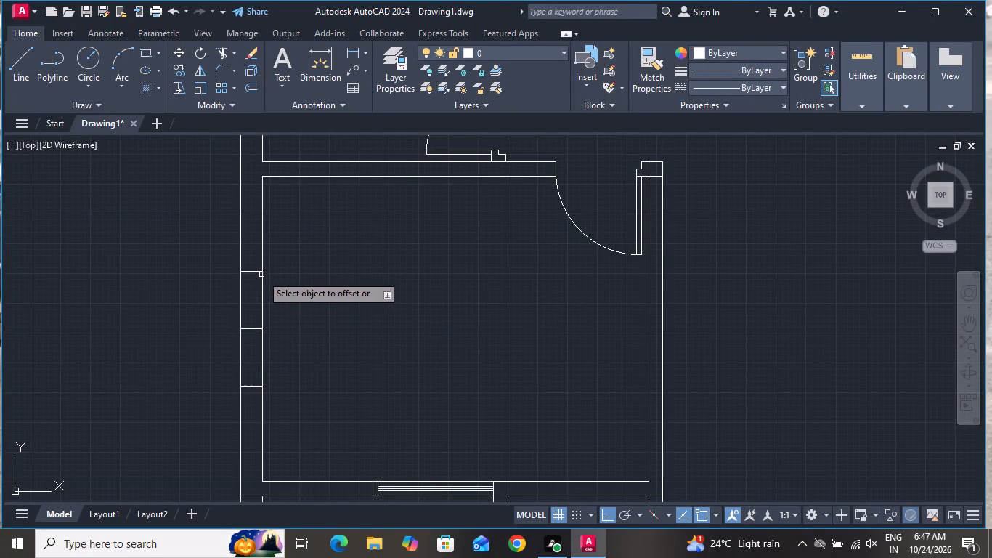
{"action": "left_click", "coordinate": [245, 273]}
{"action": "left_click", "coordinate": [251, 236]}
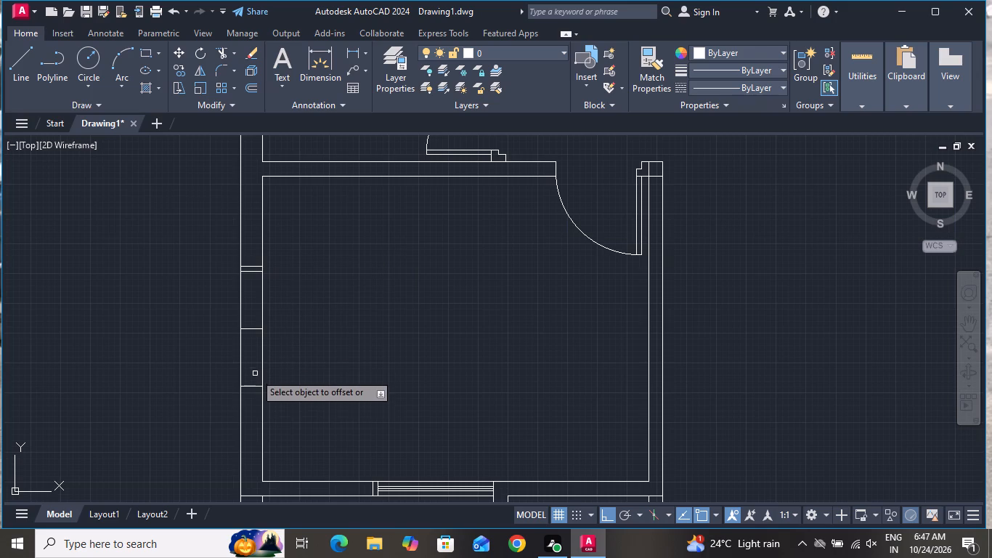
{"action": "left_click", "coordinate": [256, 384]}
{"action": "left_click", "coordinate": [255, 397]}
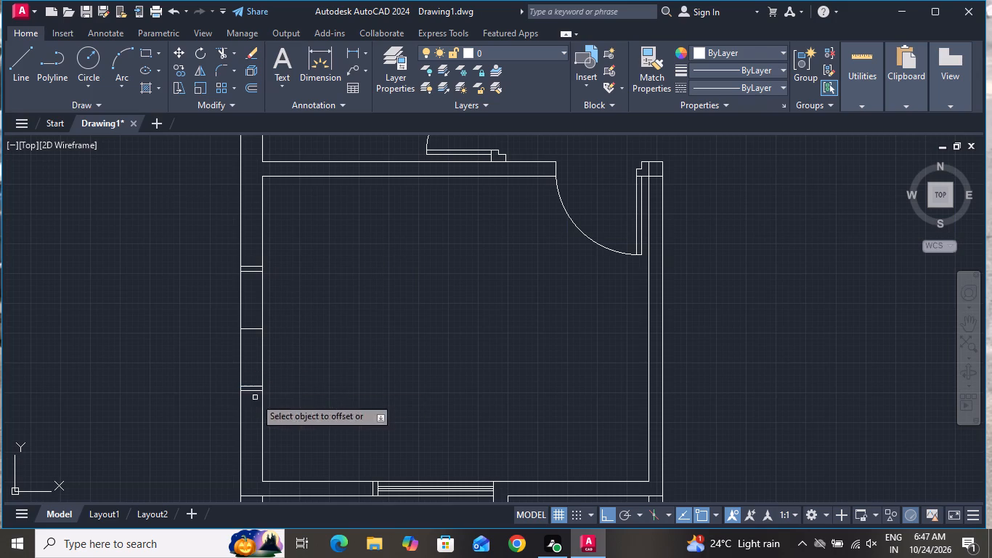
{"action": "right_click", "coordinate": [293, 318]}
{"action": "left_click", "coordinate": [326, 339]}
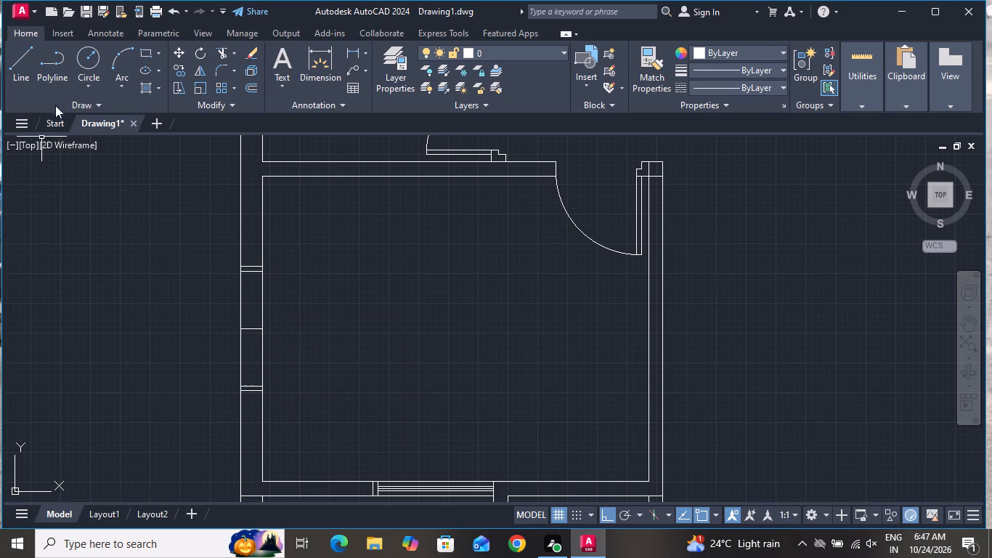
Draw a vertical line inside the west wall between the midpoints of the two inner jamb lines.
{"action": "left_click", "coordinate": [29, 64]}
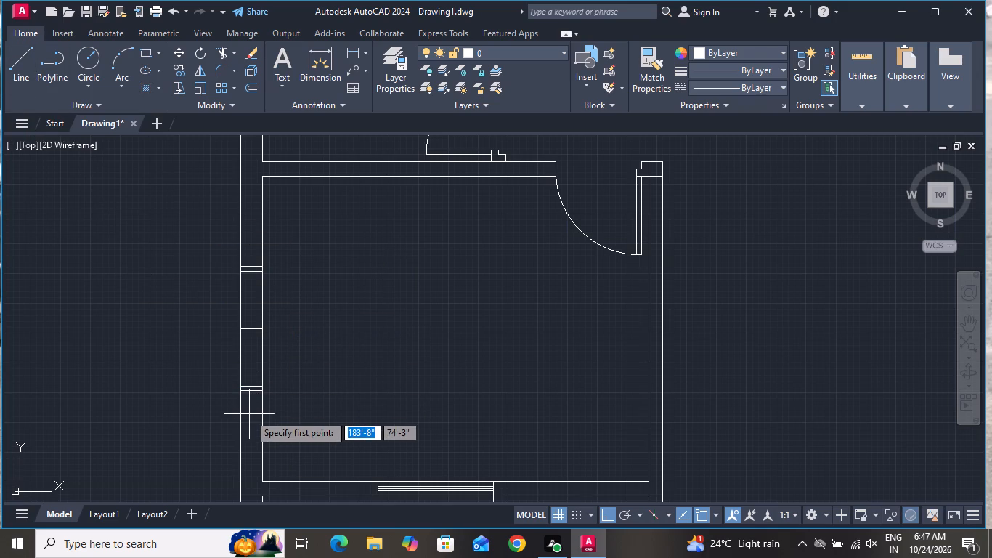
{"action": "scroll", "coordinate": [249, 414], "scroll_direction": "up", "scroll_amount": 1}
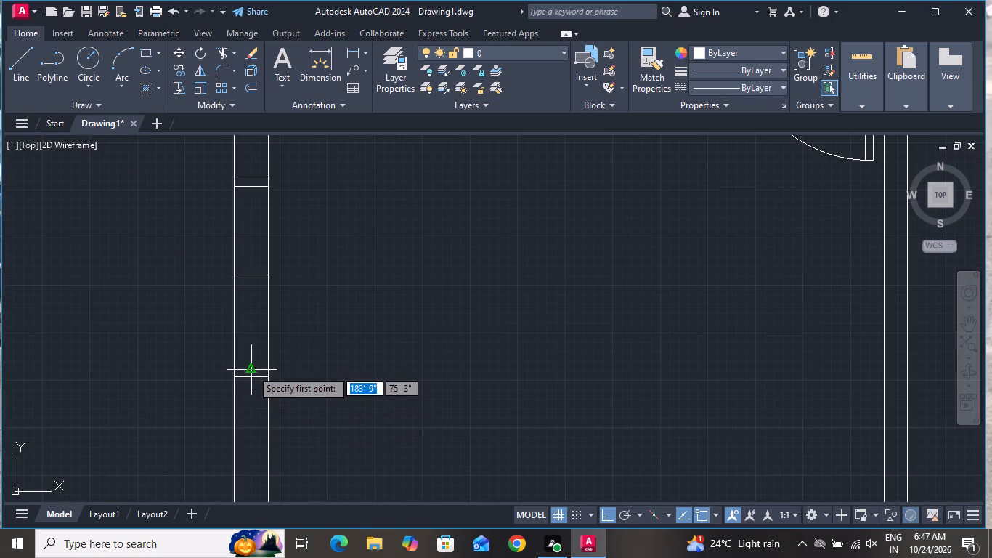
{"action": "left_click", "coordinate": [251, 370]}
{"action": "left_click", "coordinate": [252, 187]}
{"action": "right_click", "coordinate": [249, 188]}
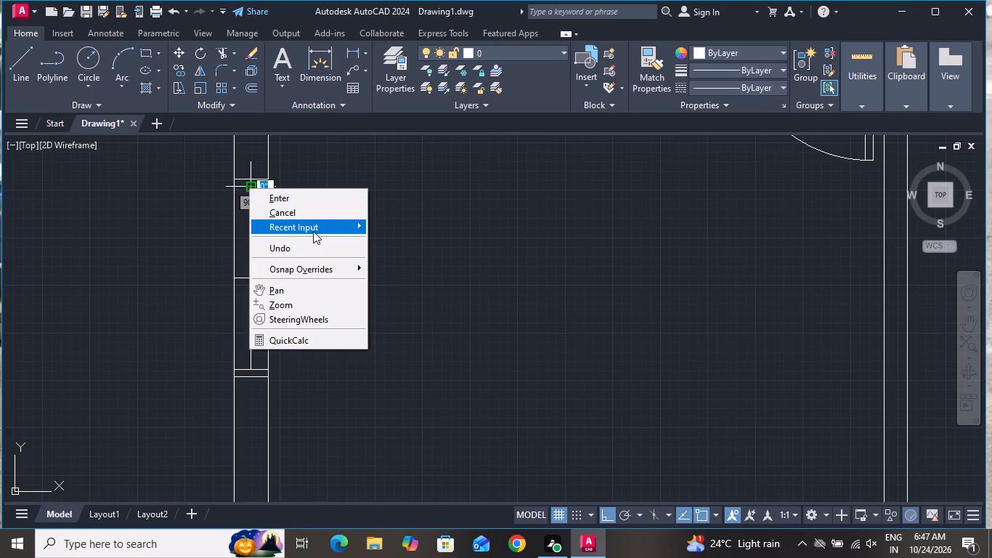
{"action": "left_click", "coordinate": [294, 205]}
Offset the vertical line inside the west wall window 1" to both the east and the west.
{"action": "type", "text": "o"}
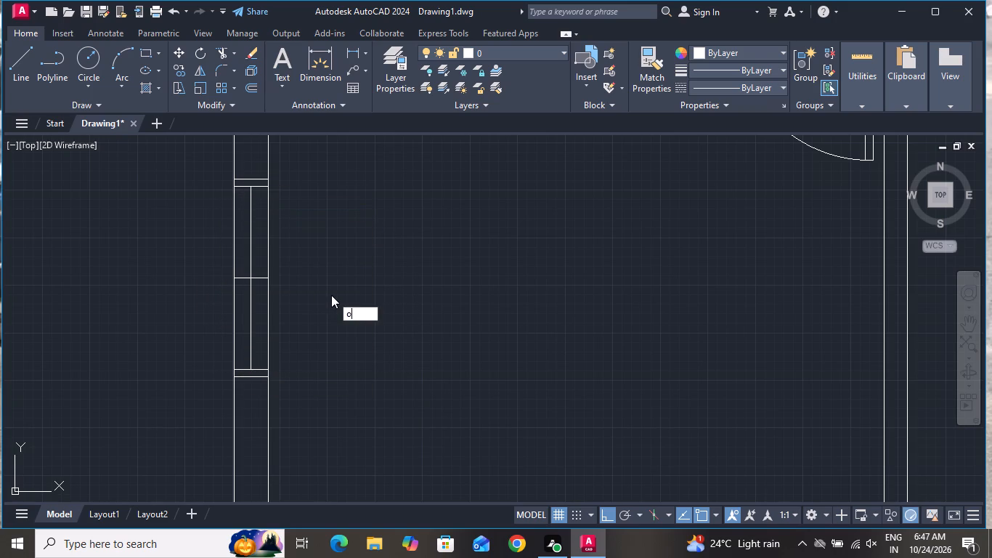
{"action": "key", "text": "space"}
{"action": "key", "text": "1"}
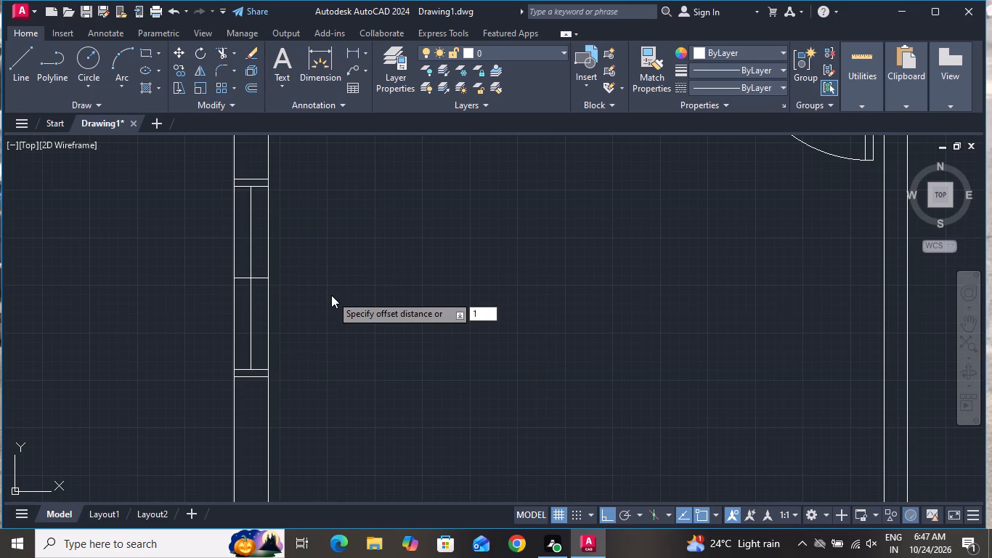
{"action": "key", "text": "shift+quotedbl"}
{"action": "key", "text": "Return"}
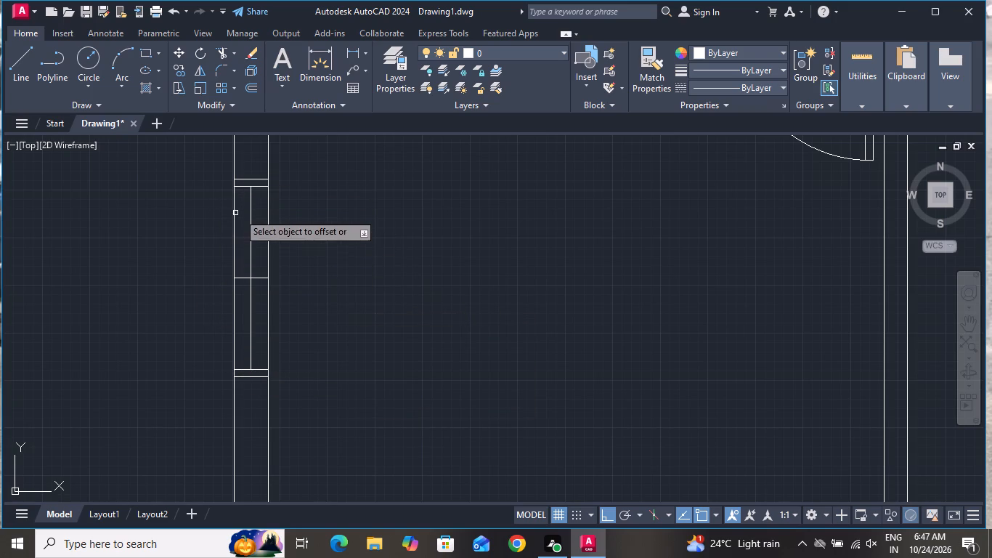
{"action": "scroll", "coordinate": [248, 211], "scroll_direction": "up", "scroll_amount": 2}
{"action": "left_click", "coordinate": [250, 207]}
{"action": "left_click", "coordinate": [253, 205]}
{"action": "left_click", "coordinate": [264, 197]}
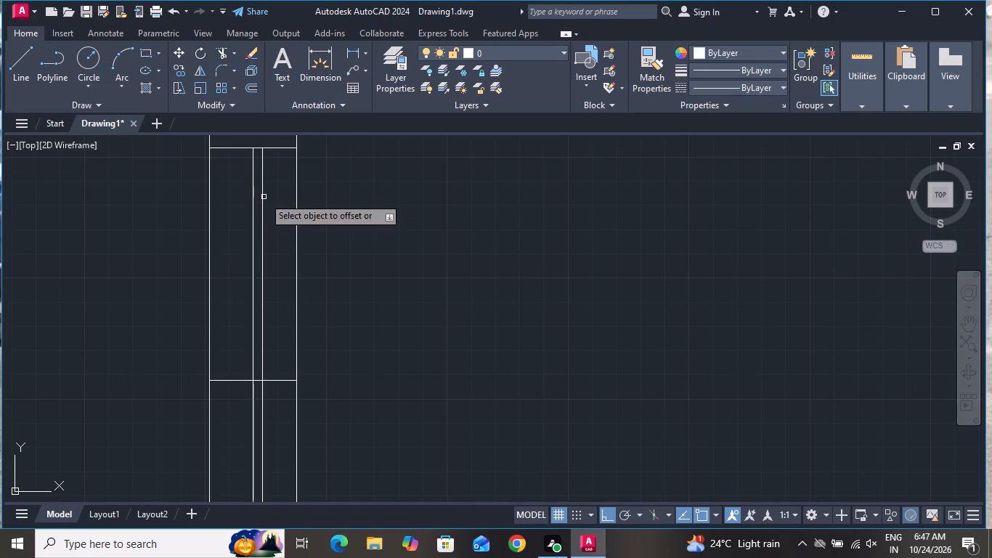
{"action": "left_click", "coordinate": [253, 205]}
{"action": "left_click", "coordinate": [214, 223]}
{"action": "right_click", "coordinate": [214, 224]}
{"action": "left_click", "coordinate": [221, 243]}
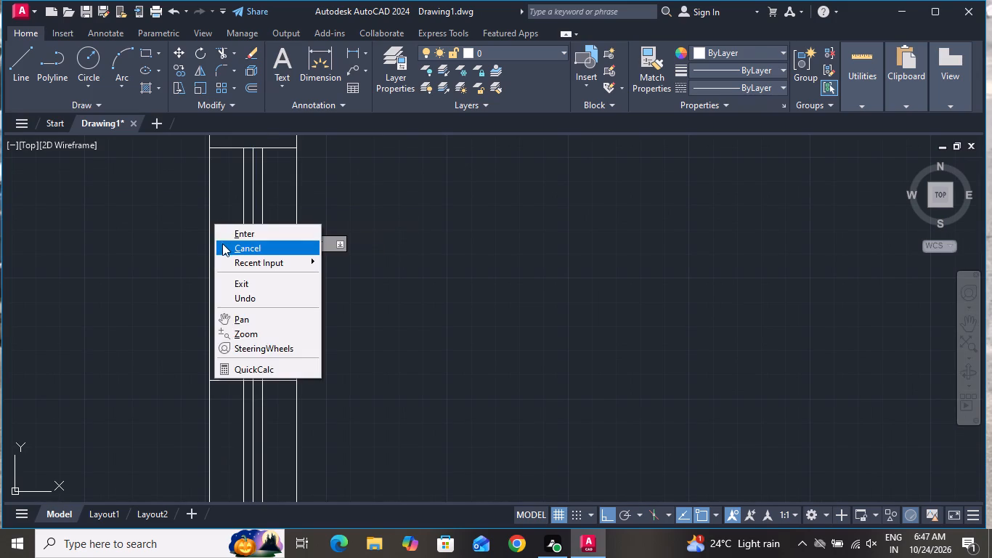
Delete the original vertical centre line and the short horizontal construction line in the middle of the window.
{"action": "scroll", "coordinate": [253, 379], "scroll_direction": "up", "scroll_amount": 4}
{"action": "left_click", "coordinate": [265, 322]}
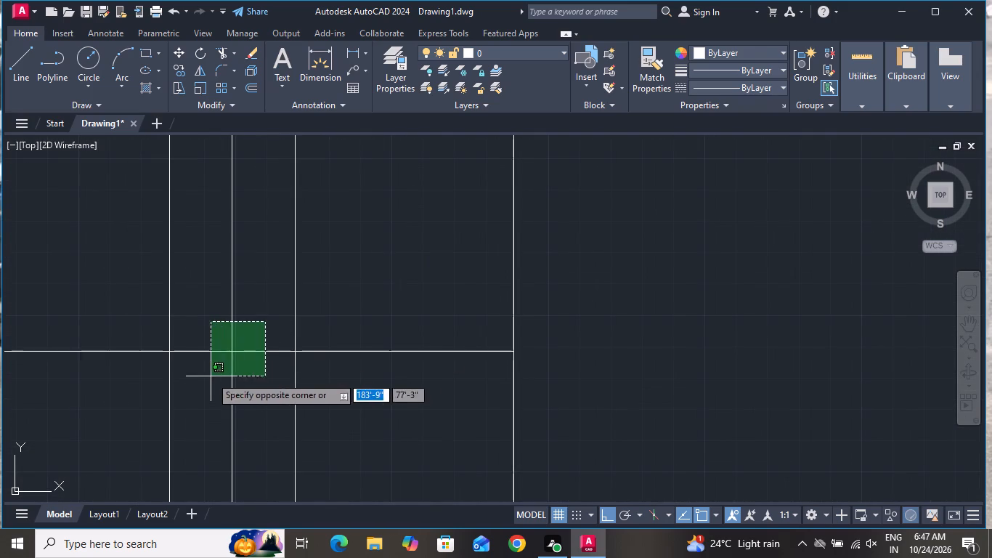
{"action": "left_click", "coordinate": [211, 378]}
{"action": "key", "text": "Delete"}
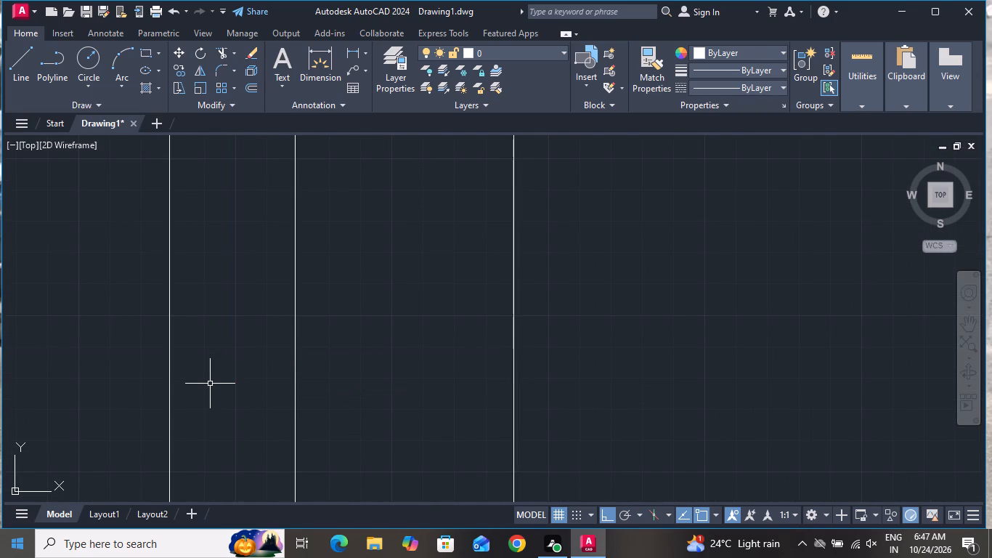
Draw a short horizontal line across the west wall of the small room to the north, from the midpoint of its inner wall line.
{"action": "scroll", "coordinate": [135, 451], "scroll_direction": "down", "scroll_amount": 5}
{"action": "scroll", "coordinate": [186, 403], "scroll_direction": "down", "scroll_amount": 4}
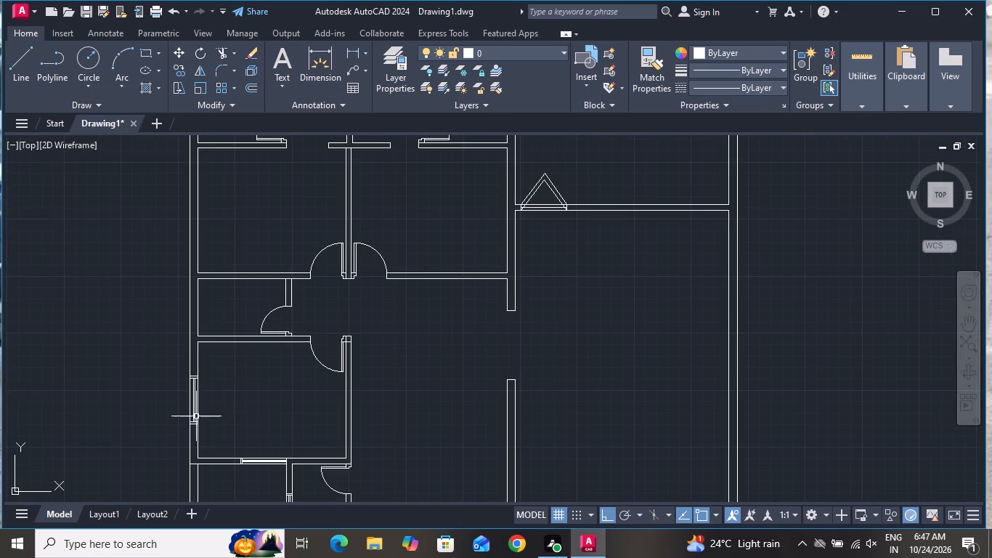
{"action": "scroll", "coordinate": [188, 424], "scroll_direction": "up", "scroll_amount": 2}
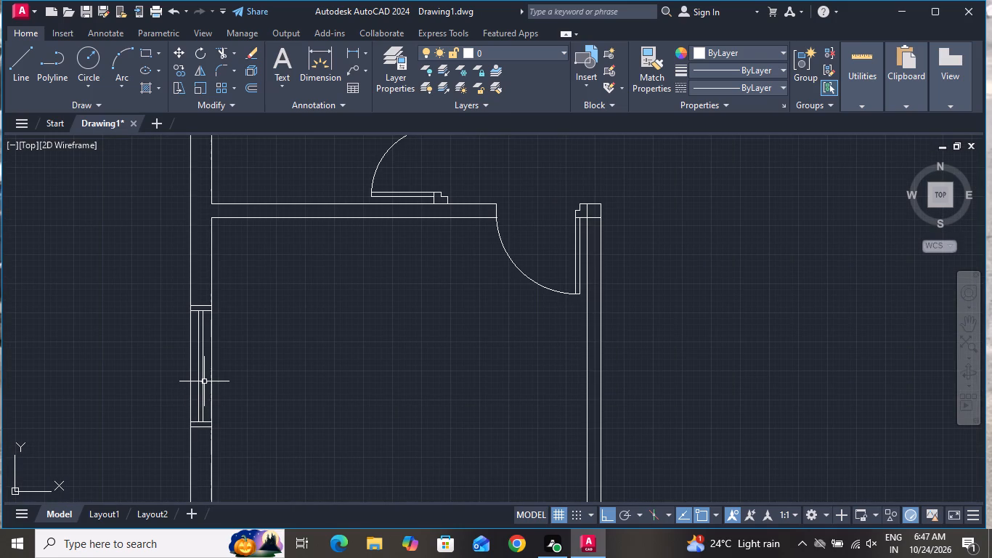
{"action": "scroll", "coordinate": [338, 232], "scroll_direction": "down", "scroll_amount": 2}
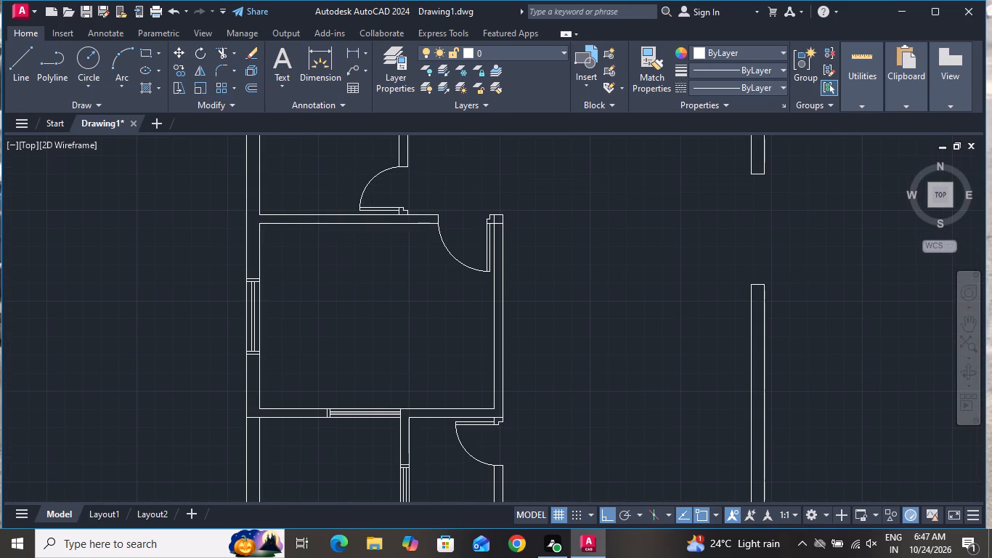
{"action": "left_click", "coordinate": [14, 52]}
{"action": "scroll", "coordinate": [187, 263], "scroll_direction": "down", "scroll_amount": 1}
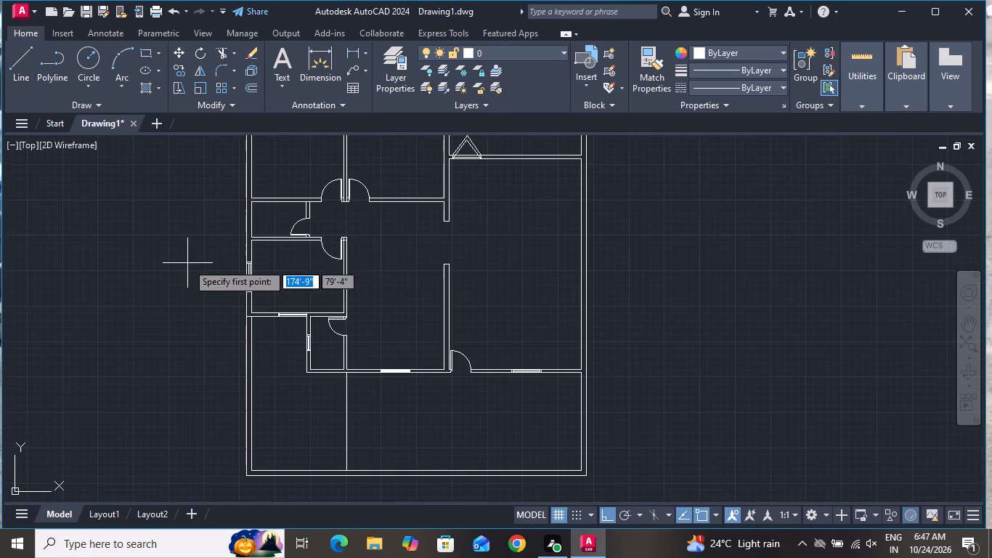
{"action": "scroll", "coordinate": [258, 198], "scroll_direction": "up", "scroll_amount": 3}
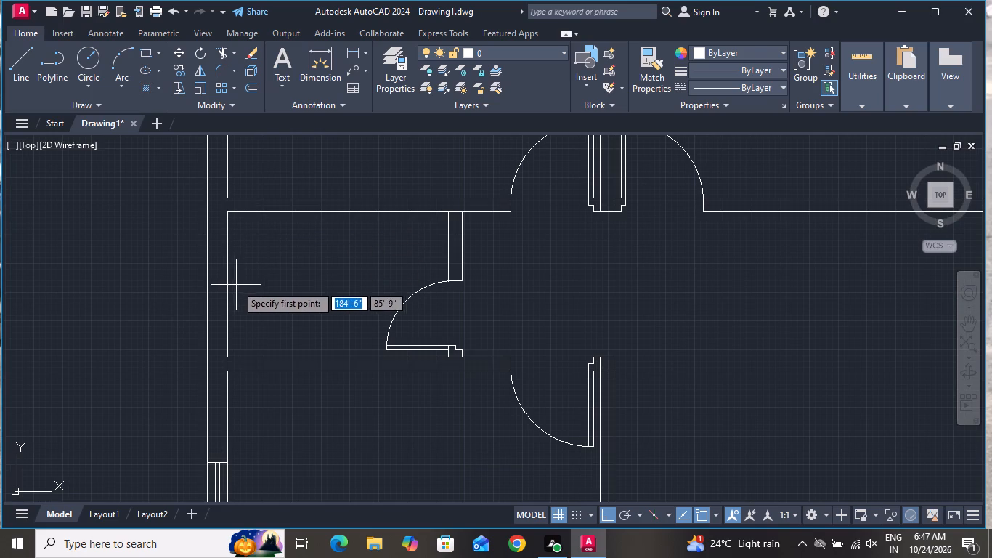
{"action": "left_click", "coordinate": [228, 289]}
{"action": "left_click", "coordinate": [208, 288]}
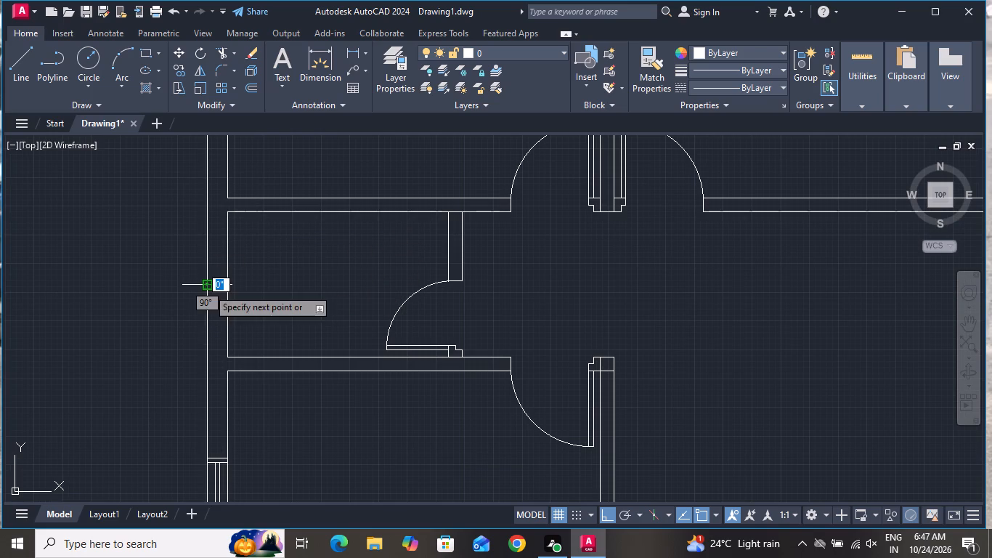
{"action": "right_click", "coordinate": [208, 288]}
{"action": "left_click", "coordinate": [222, 308]}
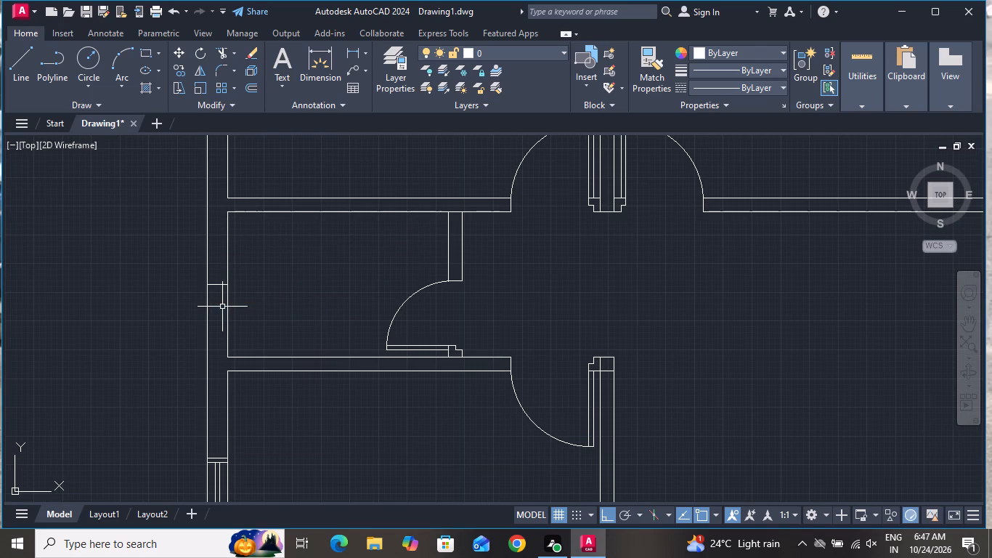
Offset the short line across the small room's west wall 1' to both the north and the south.
{"action": "type", "text": "o"}
{"action": "key", "text": "space"}
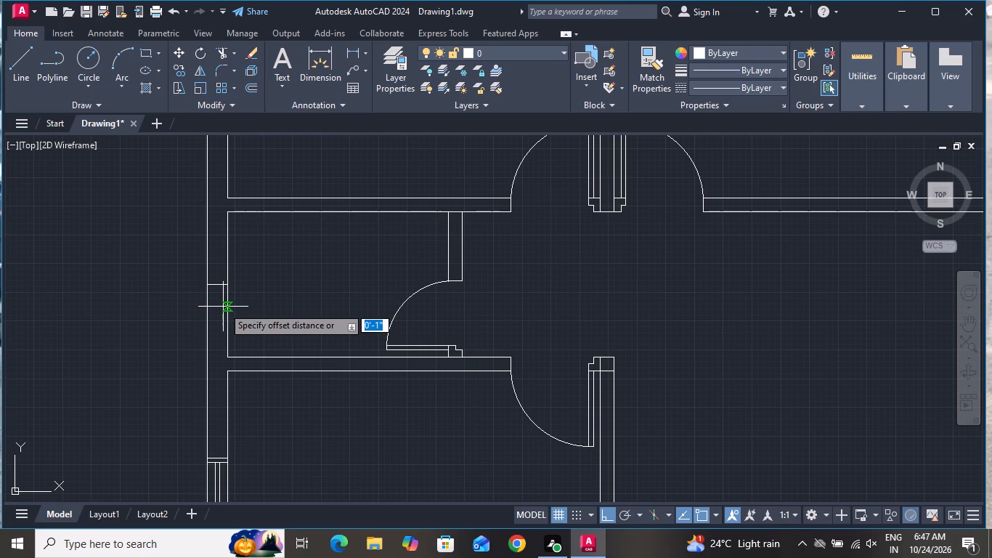
{"action": "type", "text": "1'"}
{"action": "key", "text": "Return"}
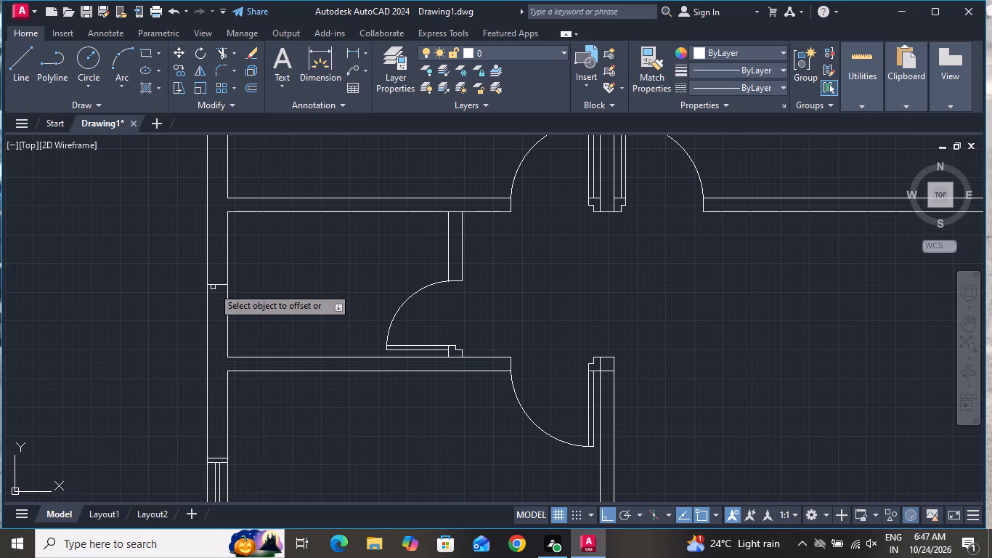
{"action": "left_click", "coordinate": [213, 287]}
{"action": "left_click", "coordinate": [217, 263]}
{"action": "left_click", "coordinate": [218, 283]}
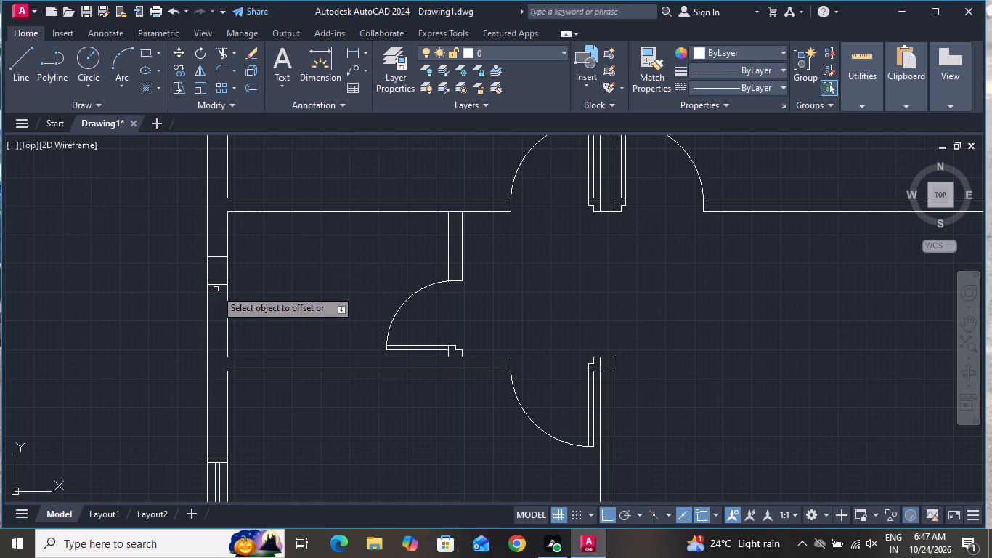
{"action": "left_click", "coordinate": [216, 285]}
{"action": "left_click", "coordinate": [221, 318]}
{"action": "right_click", "coordinate": [278, 240]}
{"action": "left_click", "coordinate": [300, 262]}
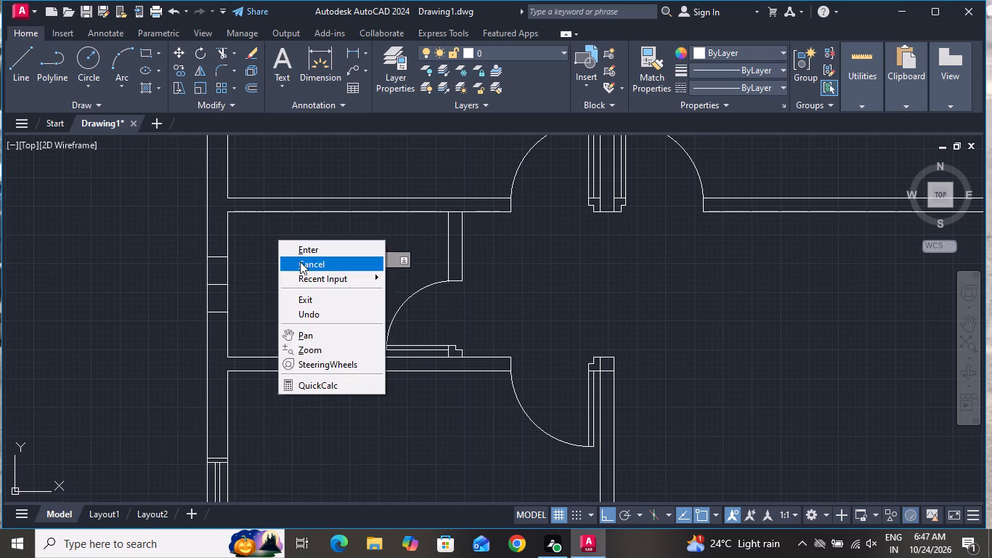
Offset the upper and lower end lines of the small room's window 2" outward to form the jambs.
{"action": "type", "text": "o 2"}
{"action": "key", "text": "shift+quotedbl"}
{"action": "key", "text": "Return"}
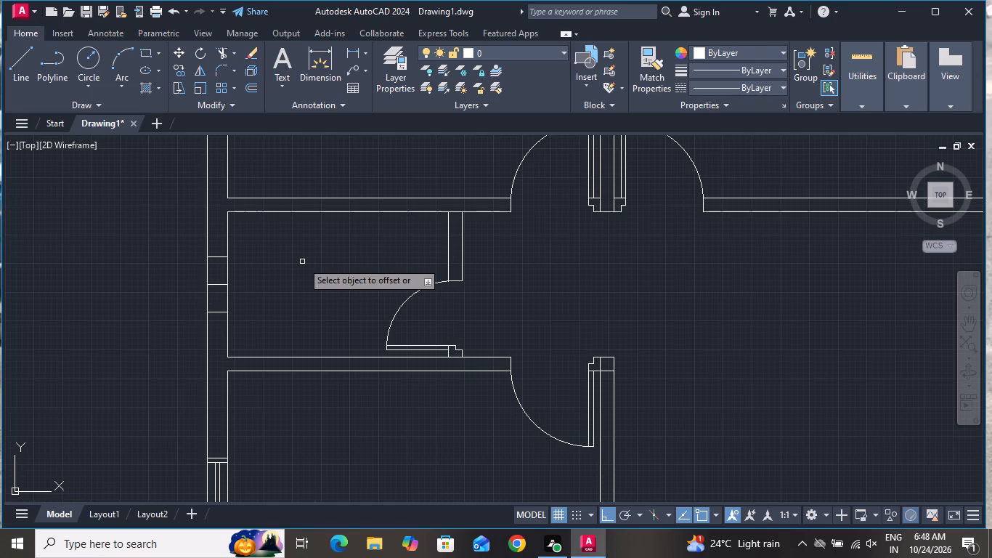
{"action": "left_click", "coordinate": [217, 313]}
{"action": "left_click", "coordinate": [221, 333]}
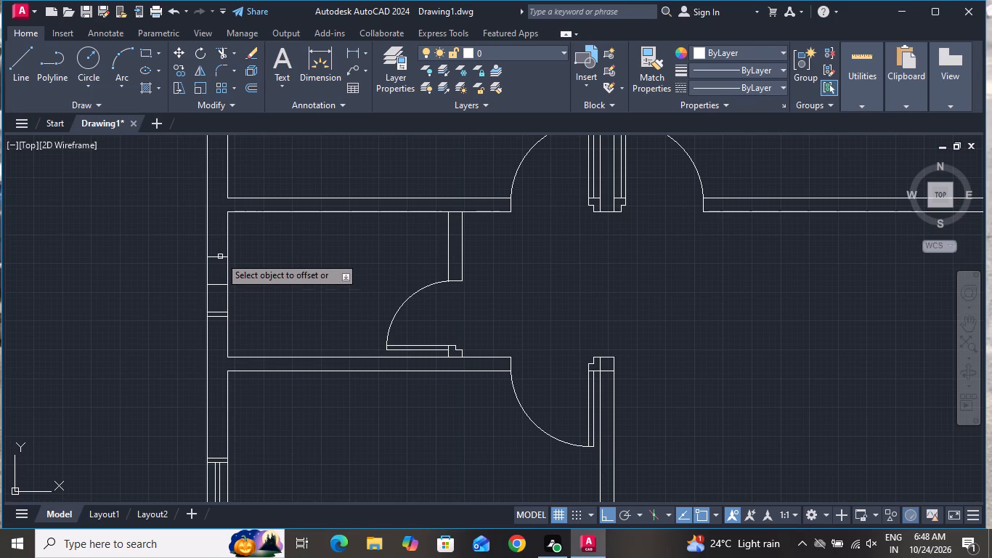
{"action": "left_click", "coordinate": [220, 256]}
{"action": "left_click", "coordinate": [214, 225]}
{"action": "right_click", "coordinate": [275, 274]}
{"action": "left_click", "coordinate": [317, 299]}
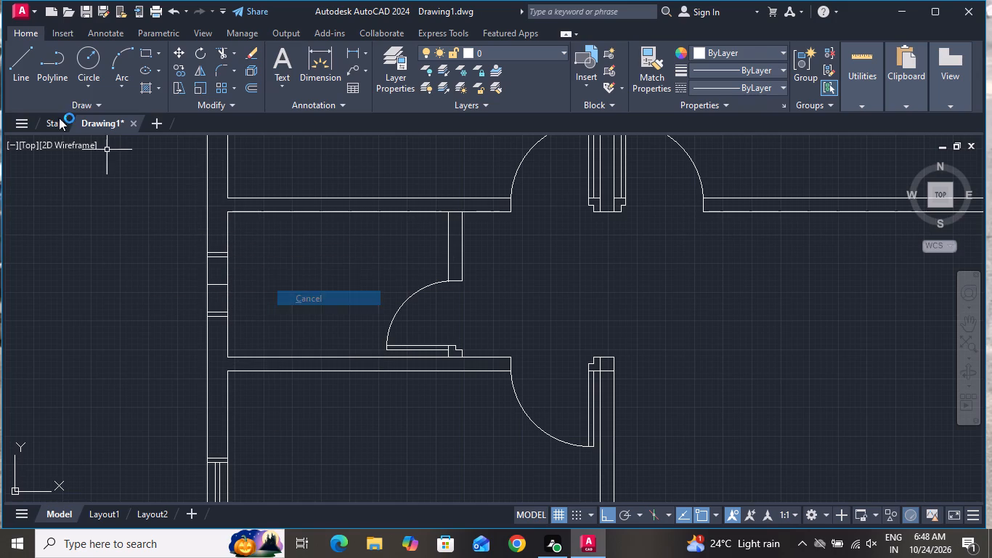
Draw a vertical line inside the small room's west wall between the midpoints of the two inner jamb lines.
{"action": "left_click", "coordinate": [5, 64]}
{"action": "left_click", "coordinate": [9, 63]}
{"action": "scroll", "coordinate": [213, 315], "scroll_direction": "up", "scroll_amount": 2}
{"action": "left_click", "coordinate": [221, 307]}
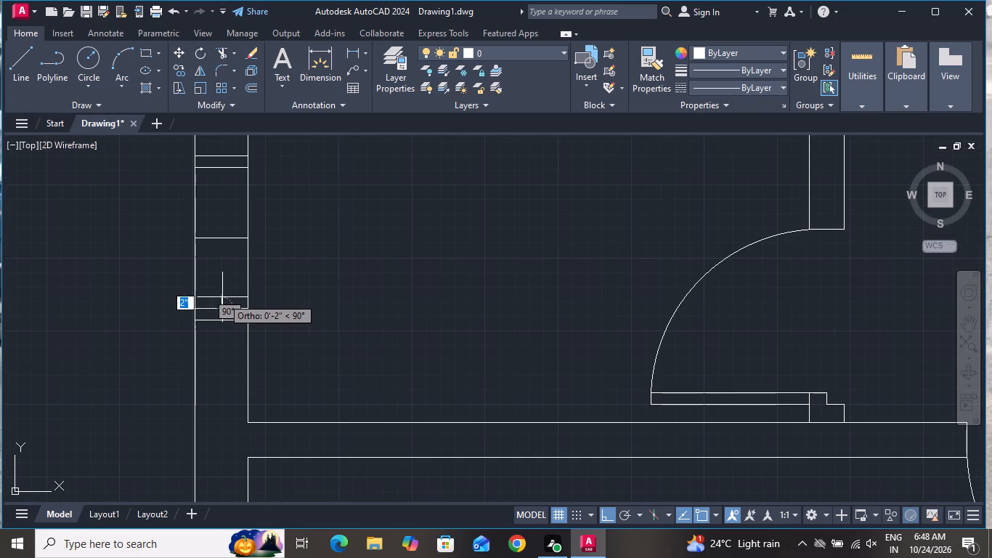
{"action": "left_click", "coordinate": [224, 168]}
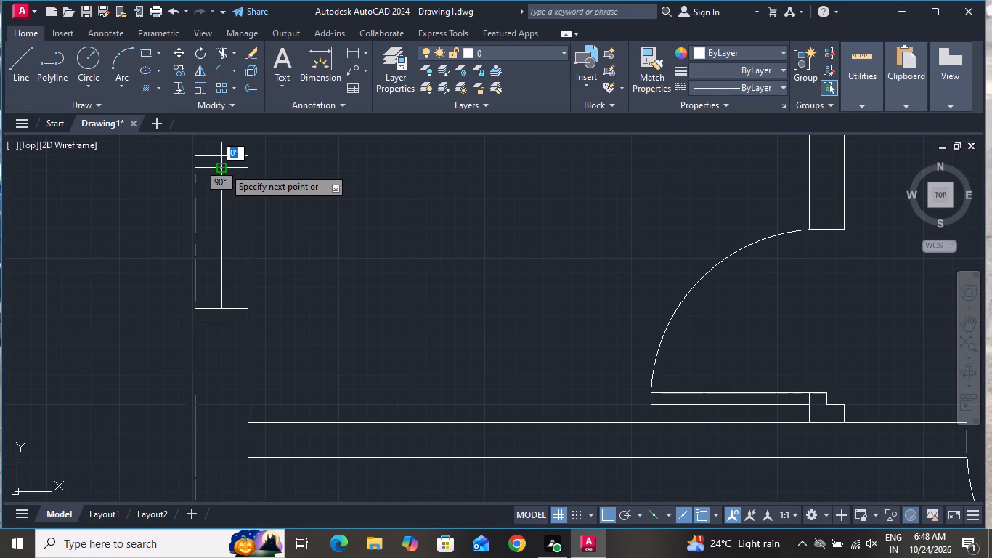
{"action": "right_click", "coordinate": [224, 168]}
{"action": "left_click", "coordinate": [261, 190]}
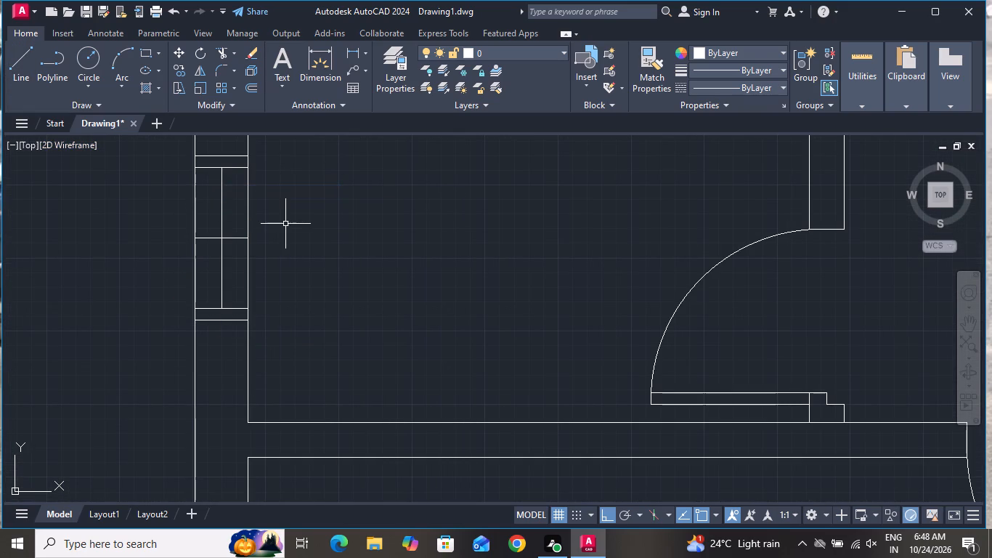
Offset the vertical line in the small room's window 1" to both the east and the west.
{"action": "type", "text": "o"}
{"action": "key", "text": "space"}
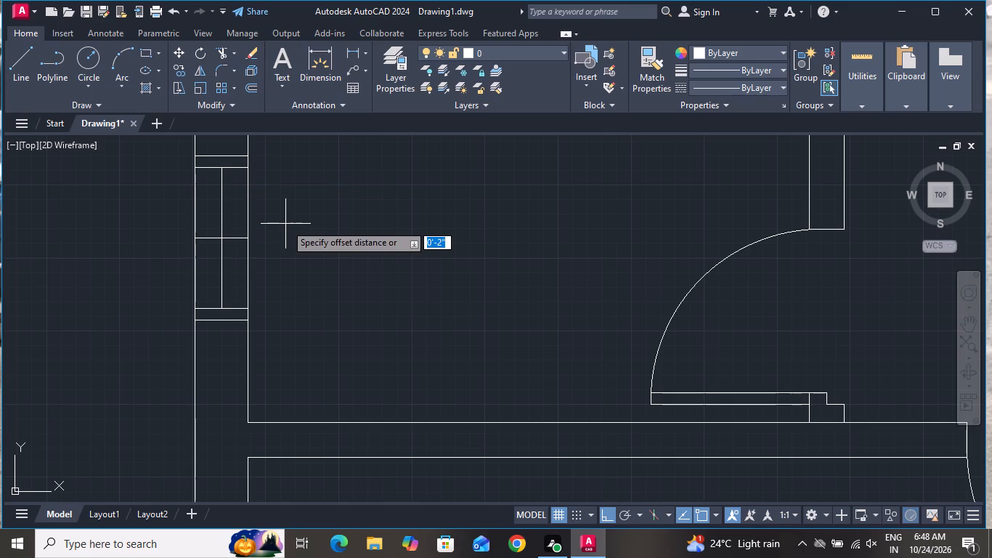
{"action": "key", "text": "1"}
{"action": "key", "text": "shift+quotedbl"}
{"action": "key", "text": "Return"}
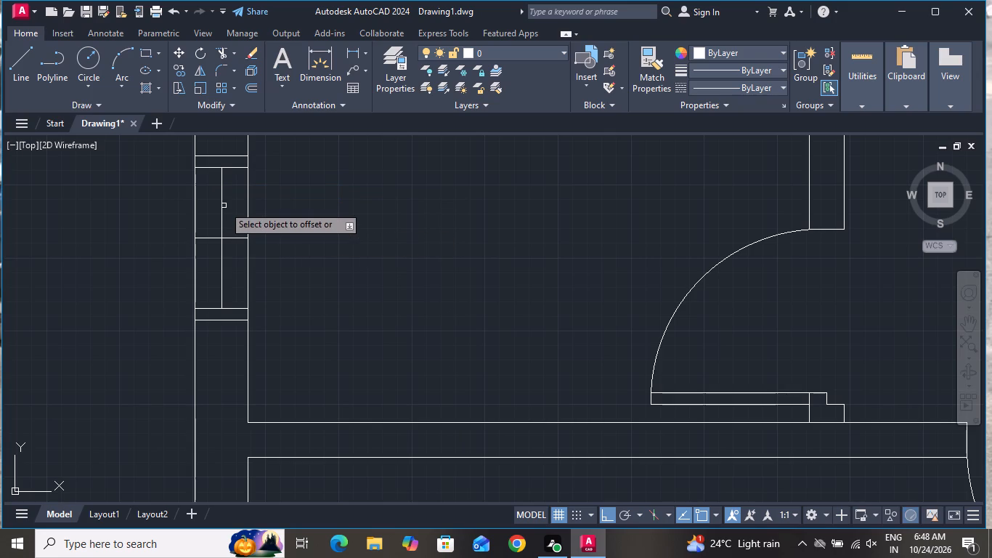
{"action": "left_click", "coordinate": [223, 203]}
{"action": "left_click", "coordinate": [262, 197]}
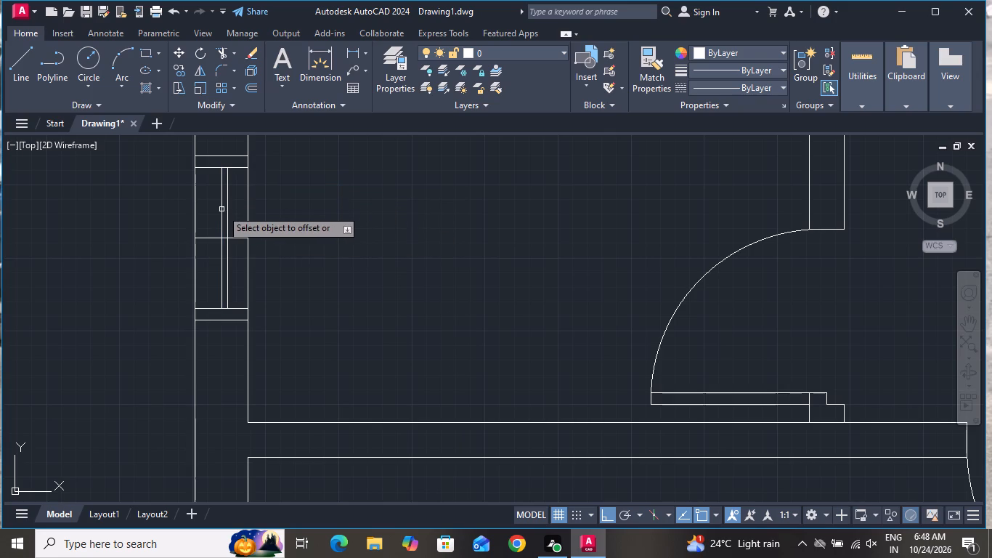
{"action": "left_click", "coordinate": [221, 209]}
{"action": "left_click", "coordinate": [189, 213]}
{"action": "right_click", "coordinate": [280, 214]}
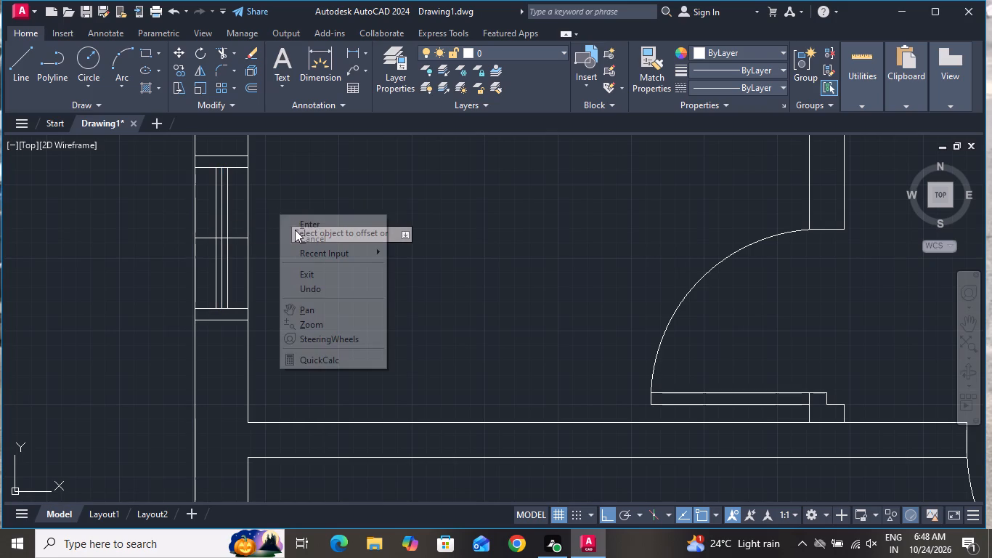
{"action": "left_click", "coordinate": [298, 232]}
Delete the vertical centre line and the short horizontal construction line in the middle of the small room's window.
{"action": "scroll", "coordinate": [229, 244], "scroll_direction": "up", "scroll_amount": 4}
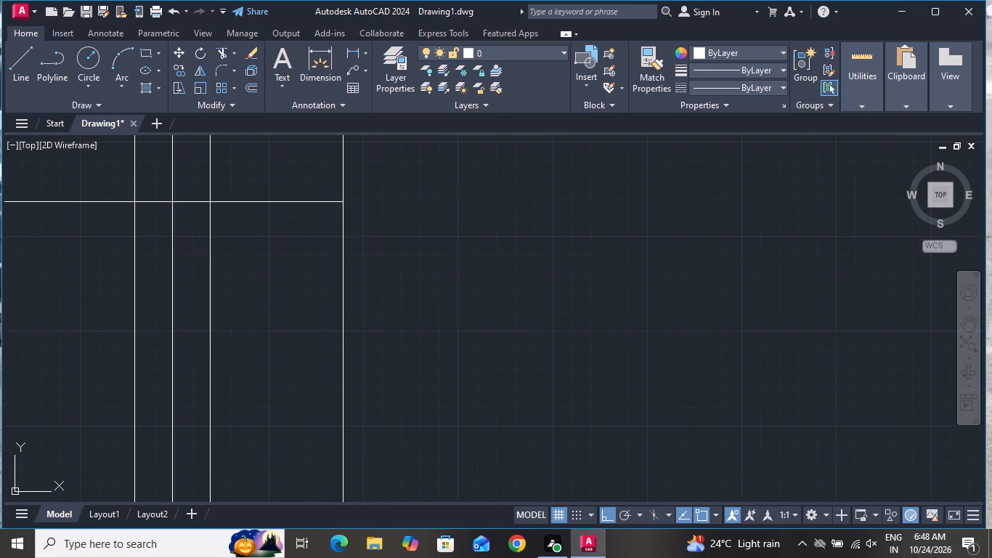
{"action": "left_click", "coordinate": [190, 186]}
{"action": "left_click", "coordinate": [162, 217]}
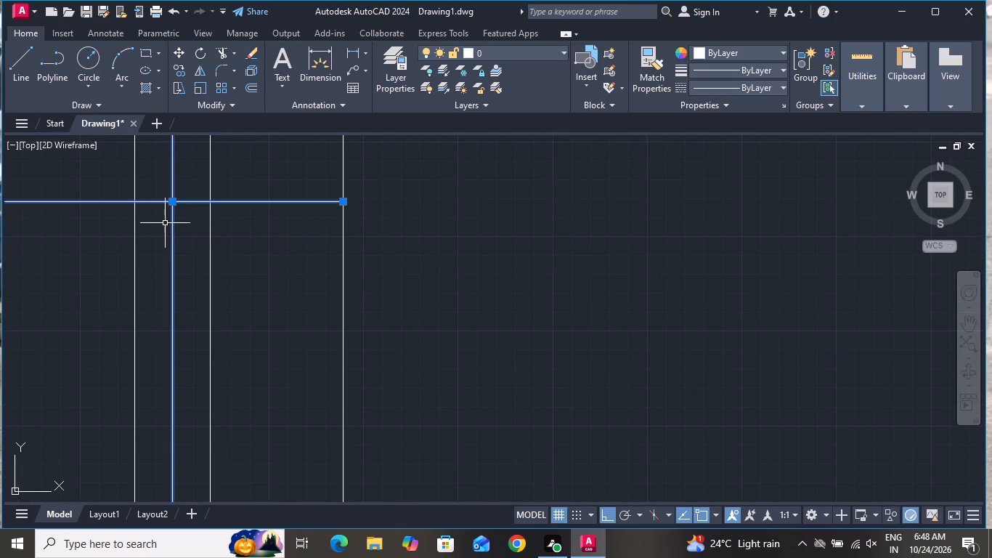
{"action": "key", "text": "Delete"}
Draw a 9" horizontal line across the west outer wall at the midpoint of the room north of the small room.
{"action": "scroll", "coordinate": [165, 223], "scroll_direction": "down", "scroll_amount": 2}
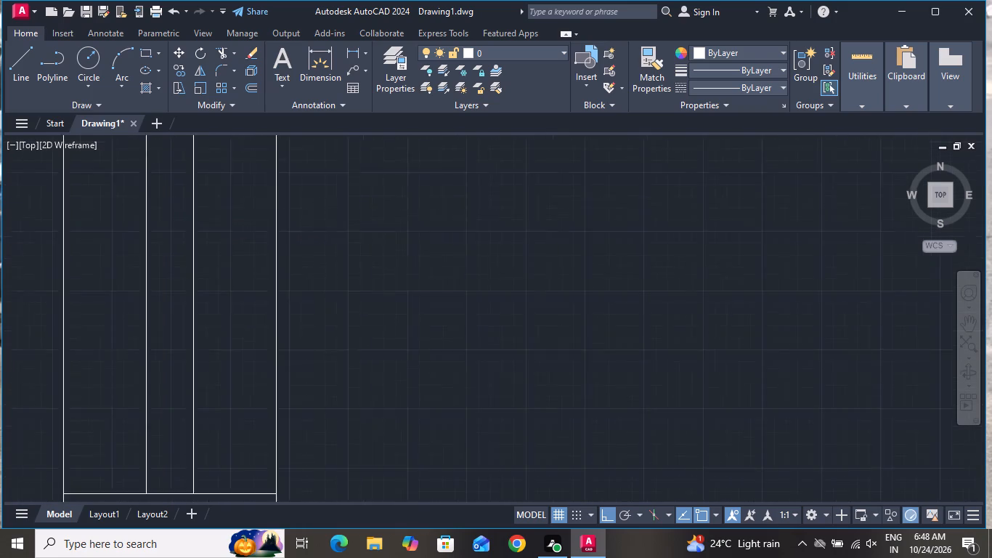
{"action": "scroll", "coordinate": [167, 227], "scroll_direction": "down", "scroll_amount": 4}
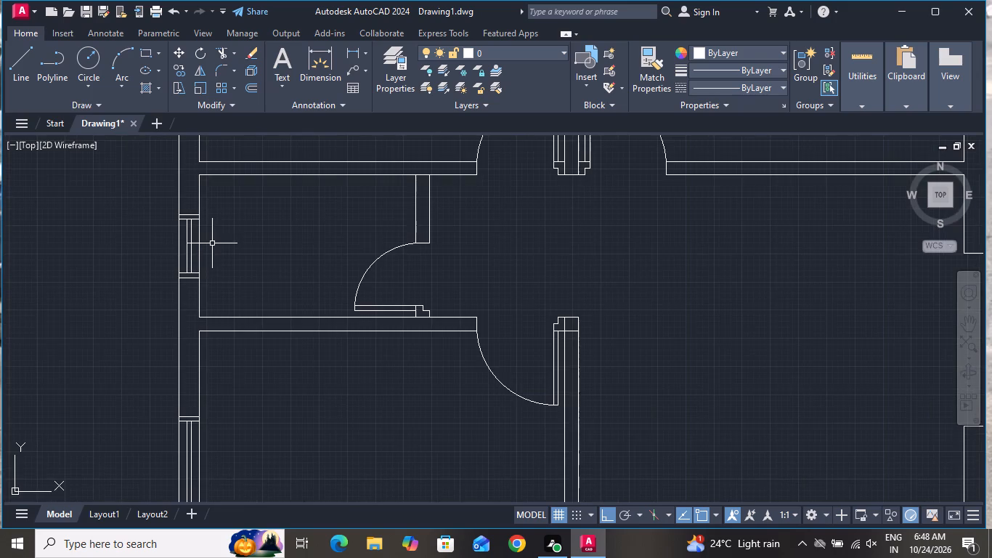
{"action": "scroll", "coordinate": [212, 243], "scroll_direction": "down", "scroll_amount": 1}
{"action": "scroll", "coordinate": [288, 192], "scroll_direction": "down", "scroll_amount": 3}
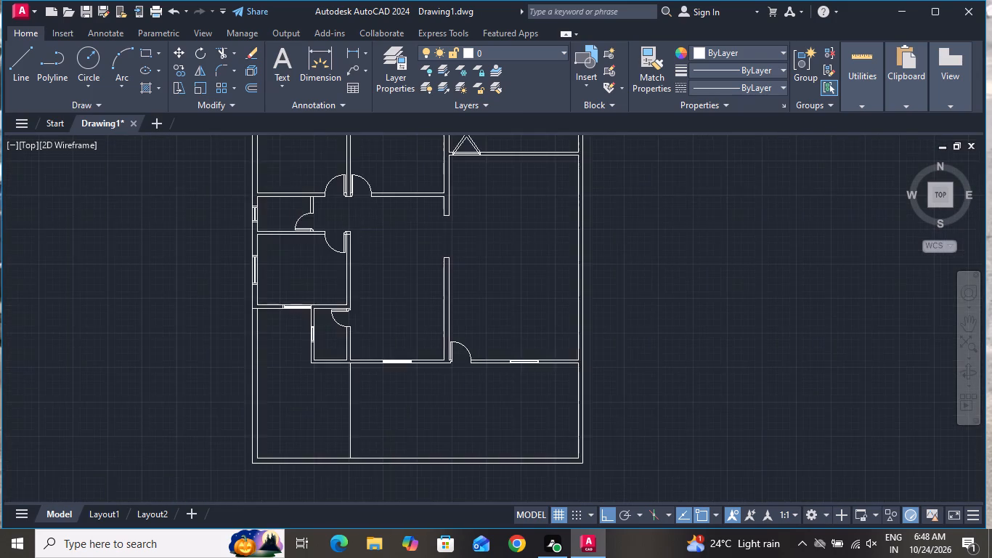
{"action": "scroll", "coordinate": [270, 139], "scroll_direction": "up", "scroll_amount": 3}
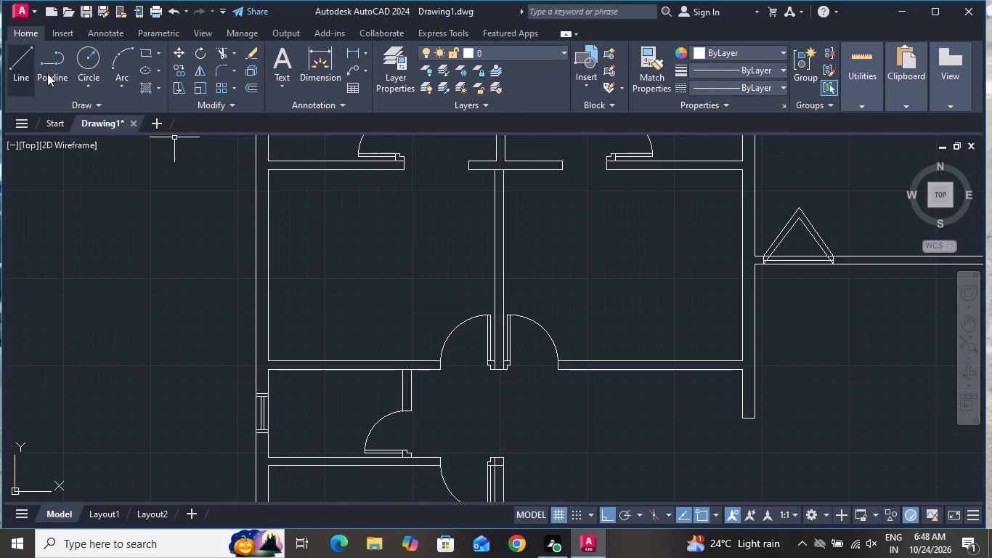
{"action": "left_click", "coordinate": [31, 58]}
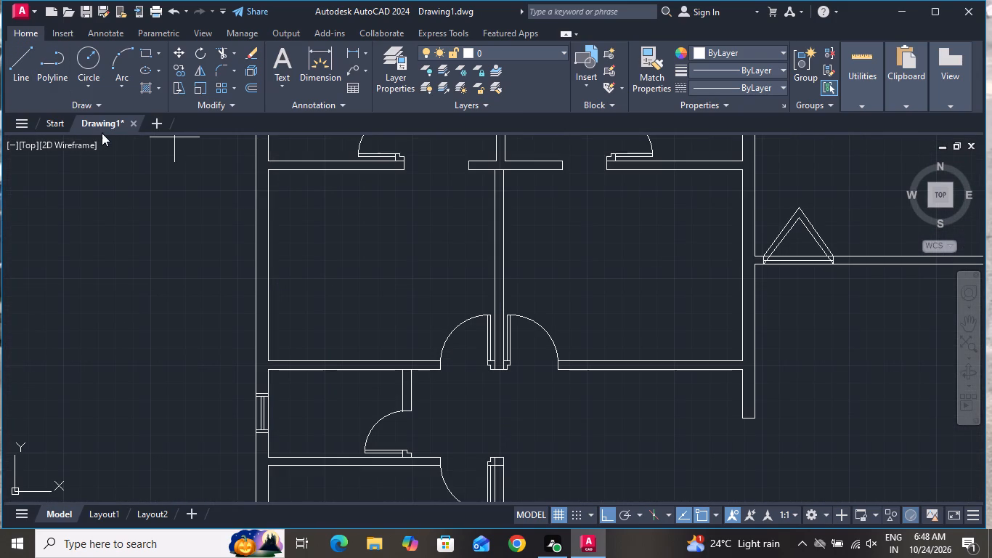
{"action": "scroll", "coordinate": [104, 137], "scroll_direction": "down", "scroll_amount": 1}
{"action": "scroll", "coordinate": [233, 202], "scroll_direction": "up", "scroll_amount": 2}
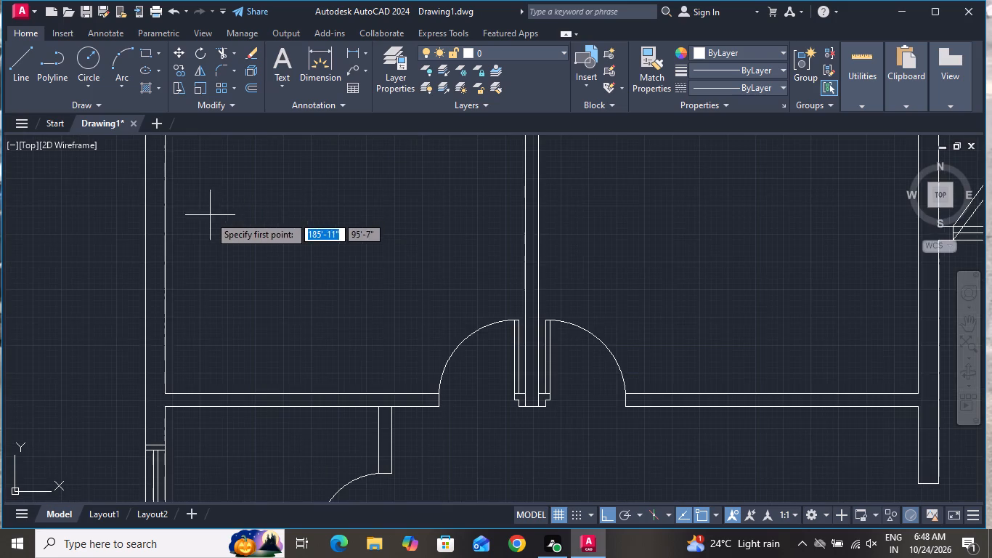
{"action": "scroll", "coordinate": [203, 222], "scroll_direction": "down", "scroll_amount": 2}
{"action": "left_click", "coordinate": [192, 231]}
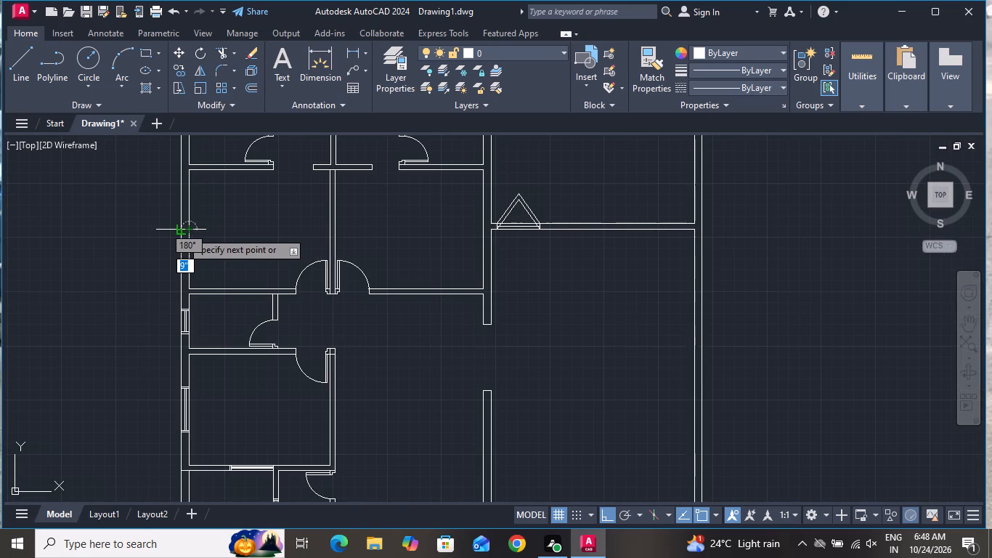
{"action": "left_click", "coordinate": [182, 230]}
{"action": "right_click", "coordinate": [182, 230]}
{"action": "left_click", "coordinate": [194, 251]}
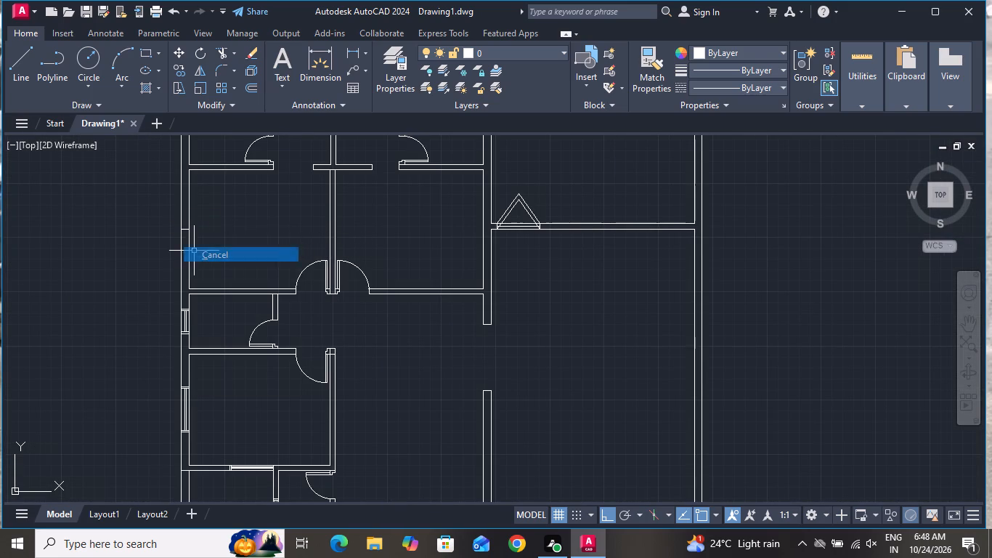
Offset the new horizontal wall line 2' to both the north and the south as the window's end lines.
{"action": "key", "text": "o"}
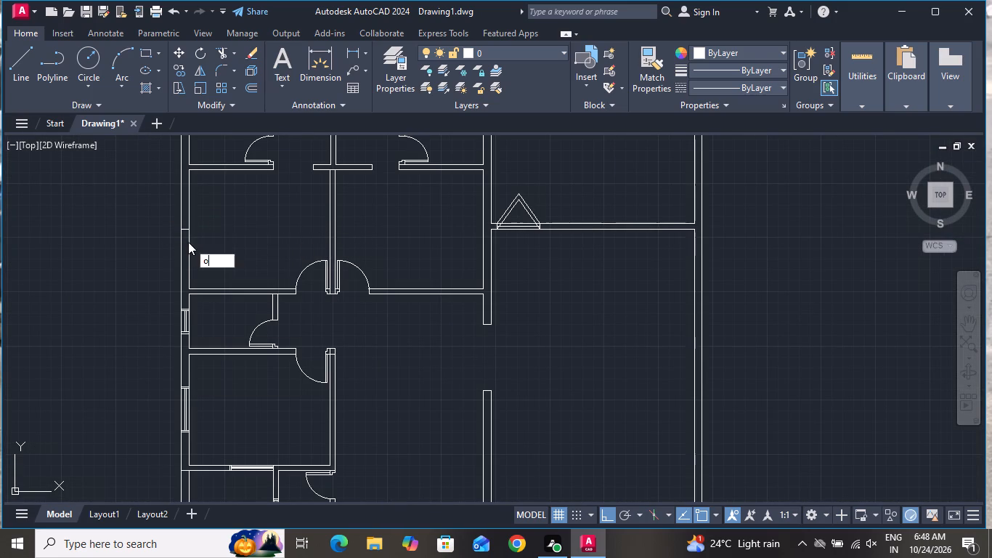
{"action": "key", "text": "space"}
{"action": "type", "text": "2'"}
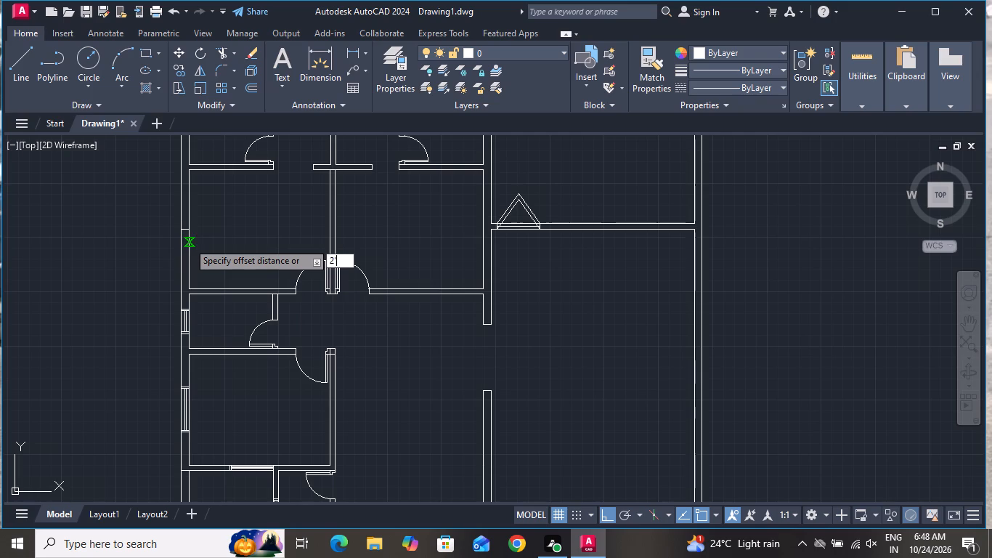
{"action": "key", "text": "Return"}
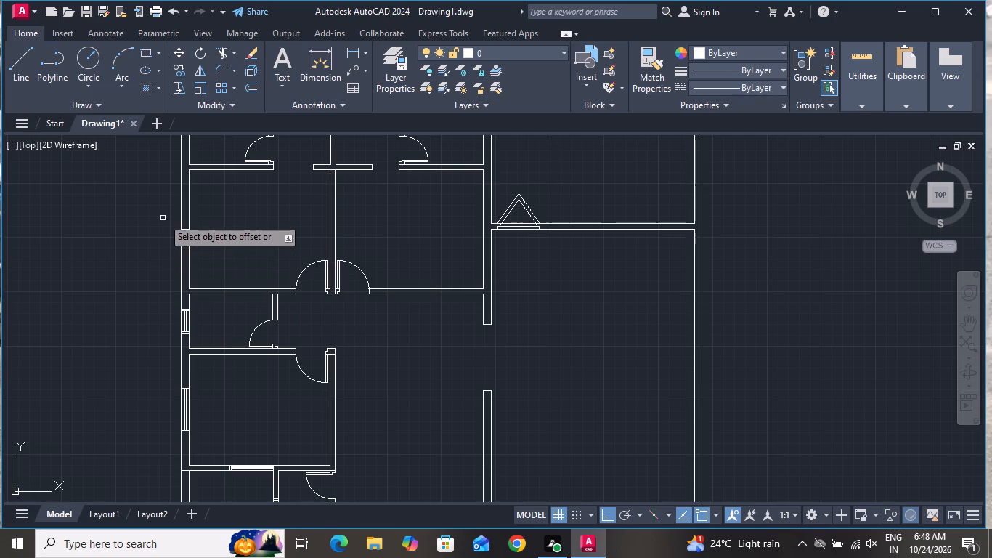
{"action": "scroll", "coordinate": [184, 215], "scroll_direction": "up", "scroll_amount": 2}
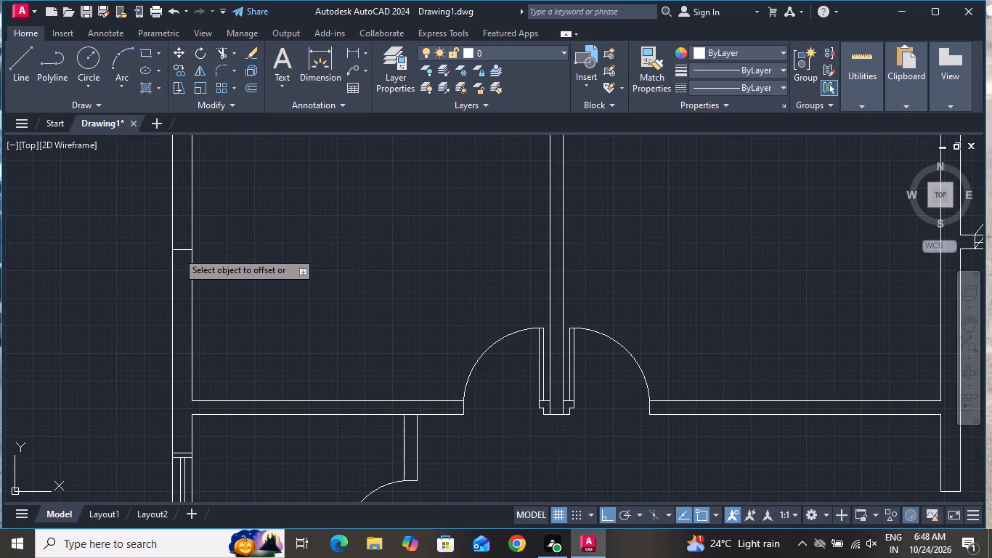
{"action": "left_click", "coordinate": [177, 251]}
{"action": "left_click", "coordinate": [179, 219]}
{"action": "left_click", "coordinate": [184, 248]}
{"action": "left_click", "coordinate": [184, 272]}
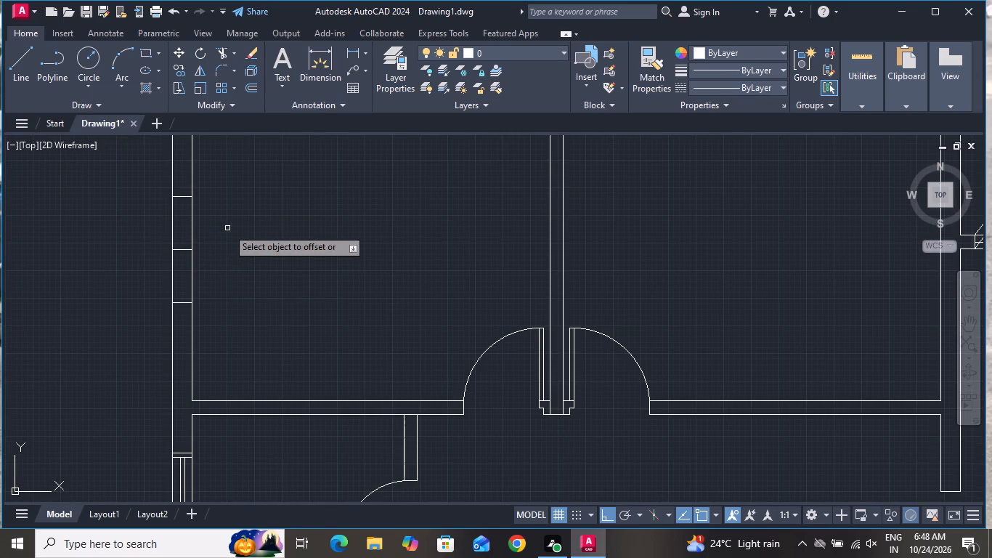
{"action": "right_click", "coordinate": [228, 223]}
{"action": "left_click", "coordinate": [261, 246]}
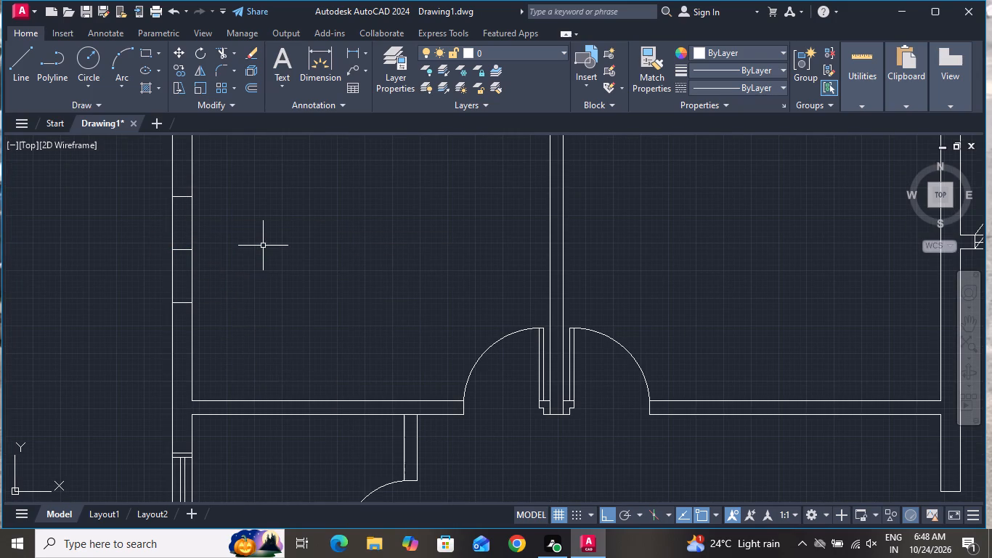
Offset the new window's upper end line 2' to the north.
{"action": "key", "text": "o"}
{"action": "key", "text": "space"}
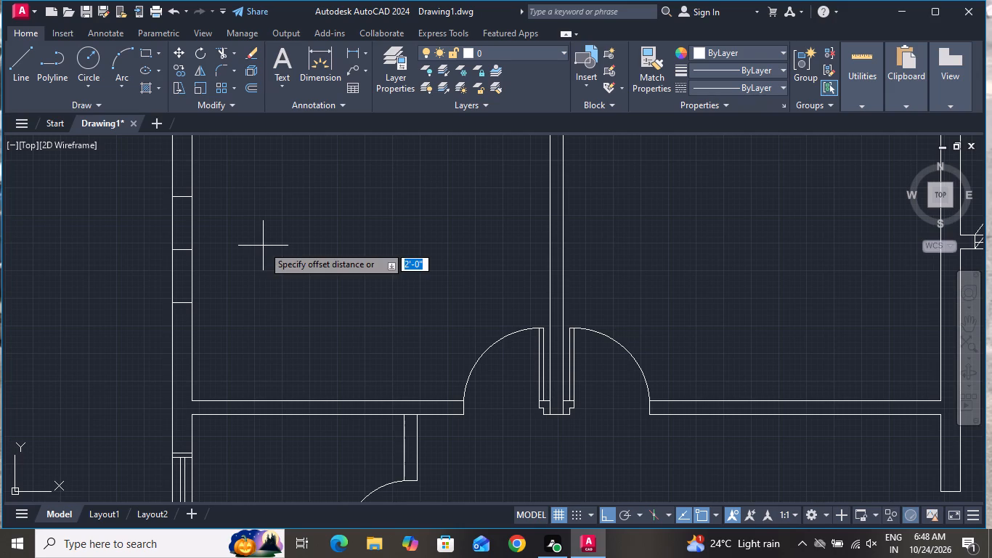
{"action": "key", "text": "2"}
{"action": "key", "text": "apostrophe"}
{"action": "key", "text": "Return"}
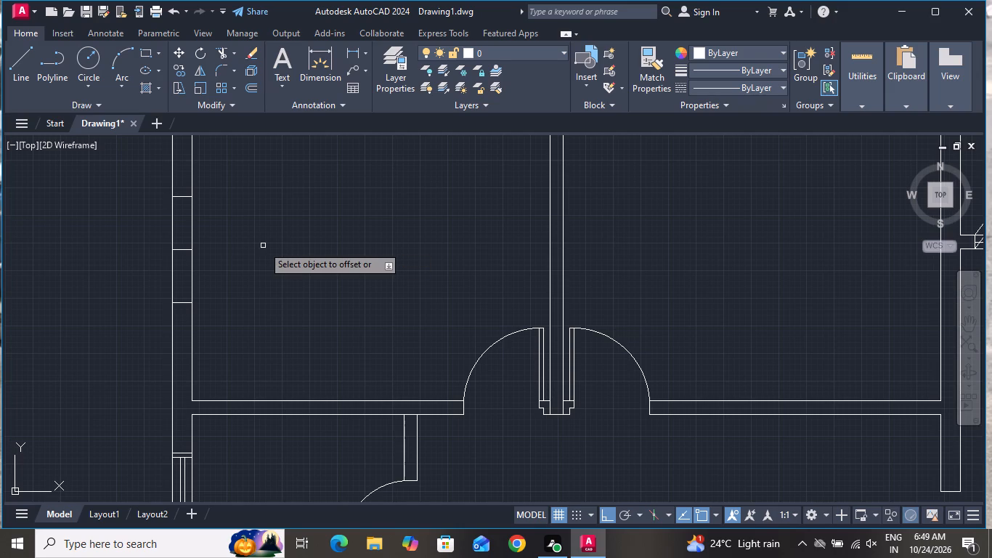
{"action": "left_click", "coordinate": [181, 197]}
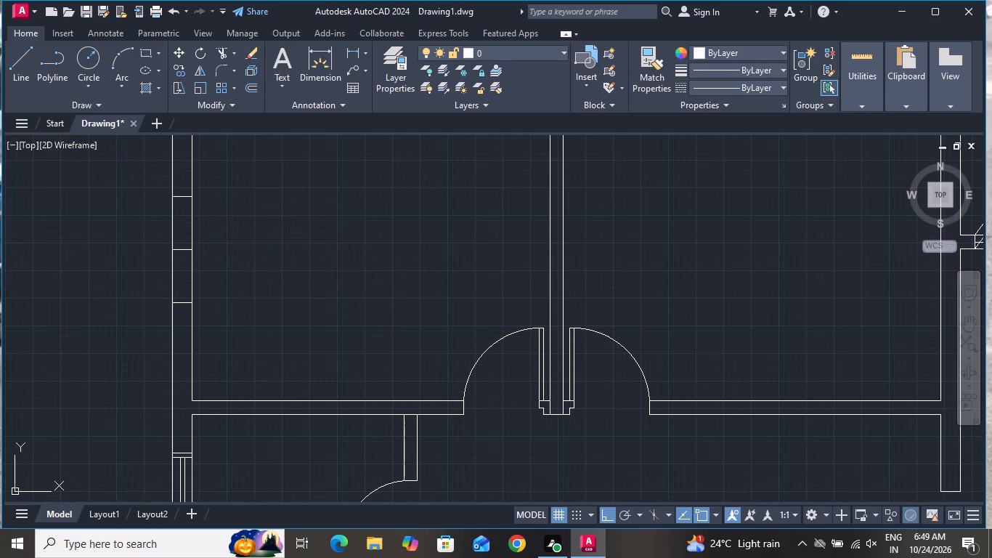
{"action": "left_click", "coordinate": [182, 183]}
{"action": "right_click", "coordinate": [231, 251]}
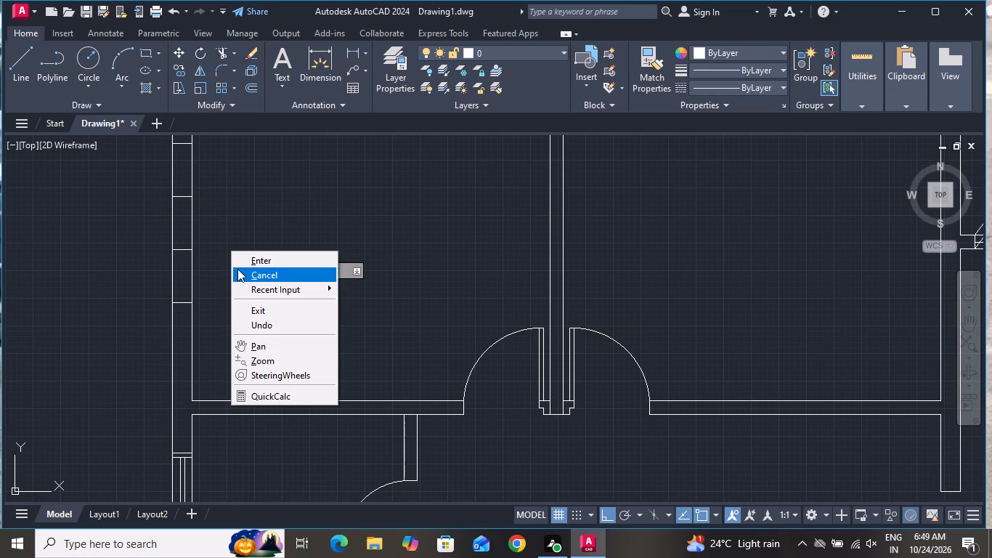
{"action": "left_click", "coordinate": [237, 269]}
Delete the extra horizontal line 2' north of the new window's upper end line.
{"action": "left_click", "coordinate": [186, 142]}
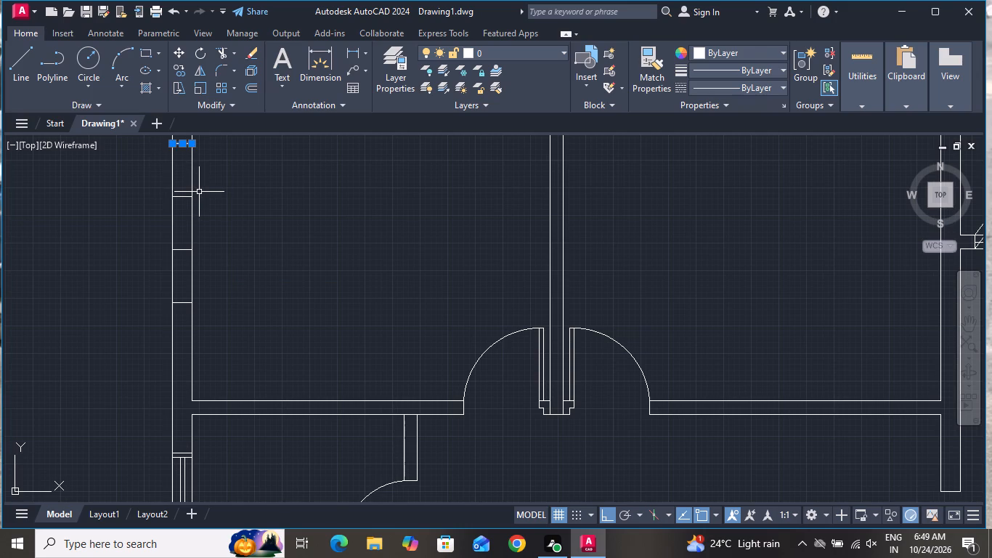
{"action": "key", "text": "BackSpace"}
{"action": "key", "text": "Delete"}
Offset the upper and lower end lines of the new window 2" outward to form the jambs.
{"action": "type", "text": "o"}
{"action": "key", "text": "space"}
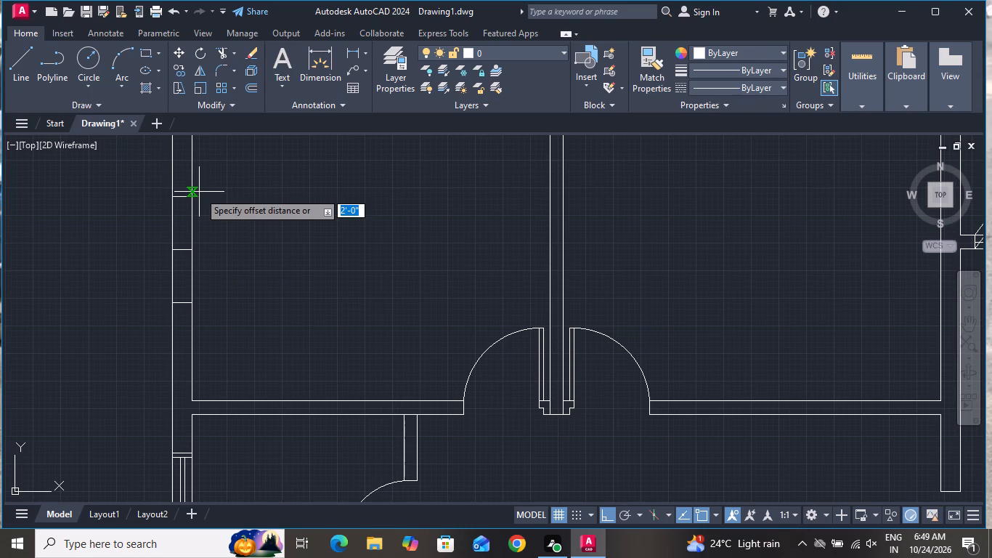
{"action": "key", "text": "2"}
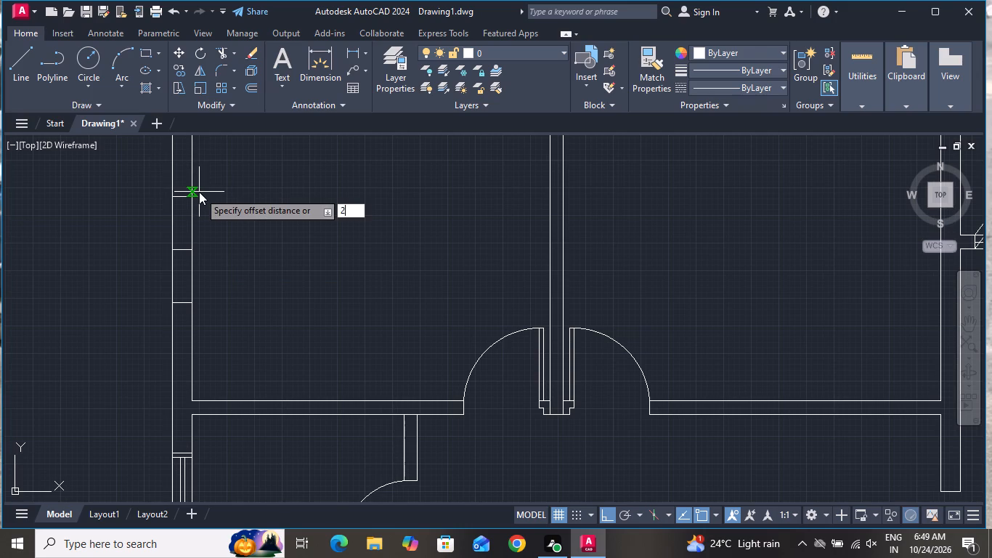
{"action": "key", "text": "shift+quotedbl"}
{"action": "key", "text": "Return"}
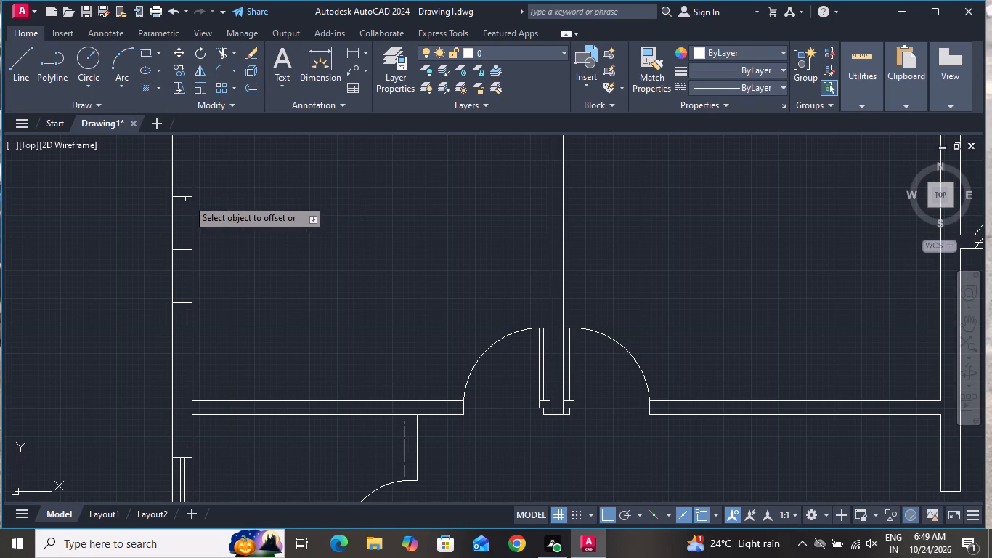
{"action": "left_click", "coordinate": [187, 198]}
{"action": "left_click", "coordinate": [179, 184]}
{"action": "left_click", "coordinate": [181, 304]}
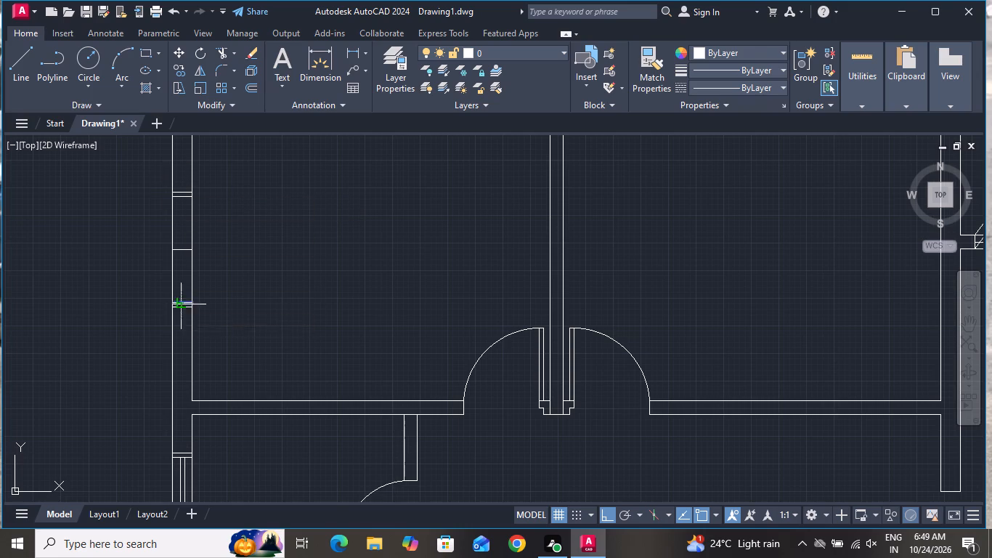
{"action": "left_click", "coordinate": [183, 339]}
{"action": "right_click", "coordinate": [261, 204]}
{"action": "left_click", "coordinate": [275, 226]}
Draw a vertical line inside the west wall between the midpoints of the new window's two inner jamb lines.
{"action": "scroll", "coordinate": [278, 224], "scroll_direction": "down", "scroll_amount": 2}
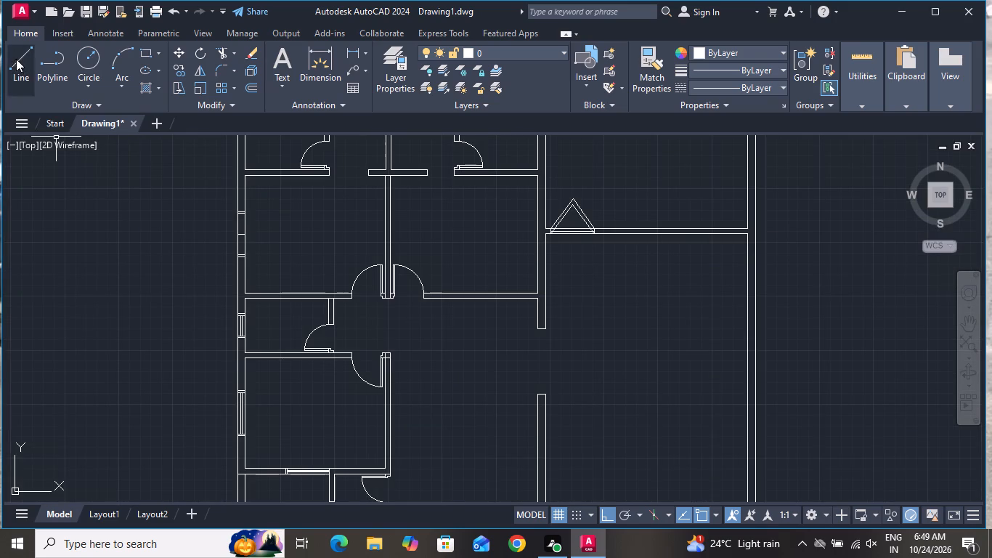
{"action": "left_click", "coordinate": [16, 59]}
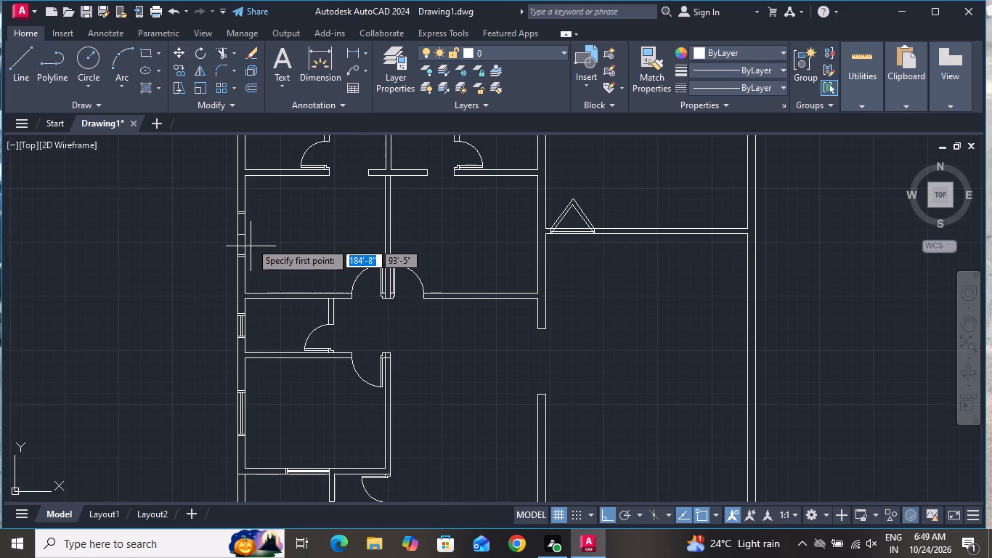
{"action": "scroll", "coordinate": [239, 220], "scroll_direction": "up", "scroll_amount": 3}
{"action": "left_click", "coordinate": [248, 197]}
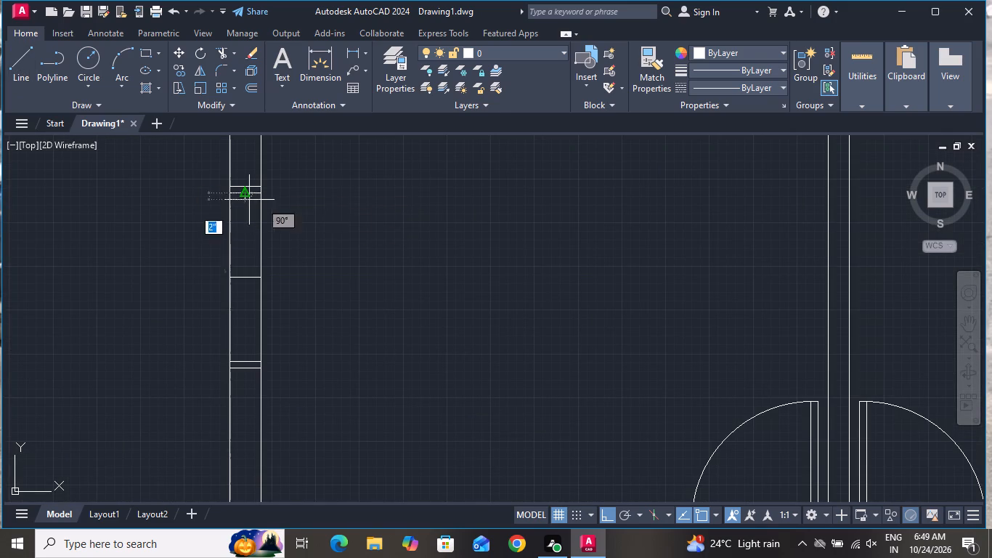
{"action": "left_click", "coordinate": [249, 360]}
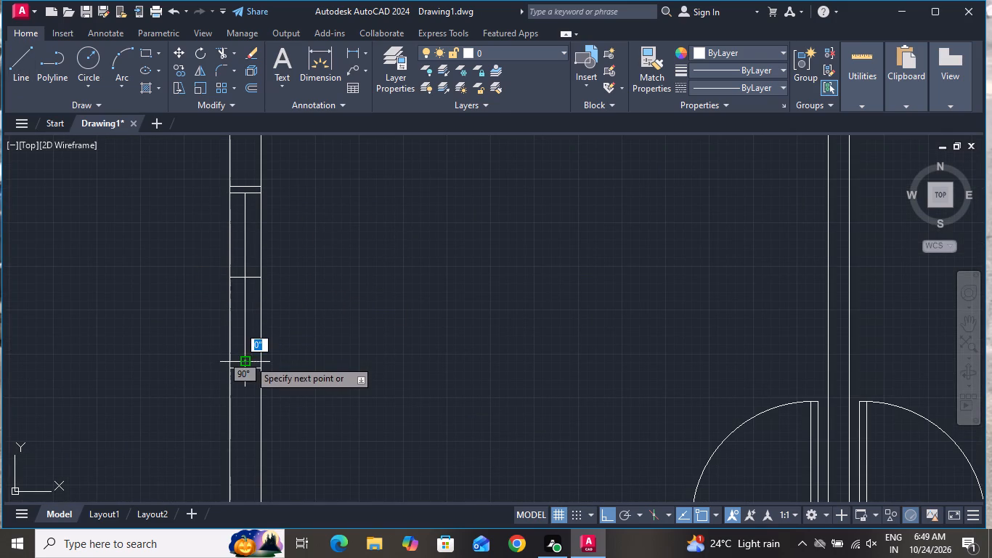
{"action": "right_click", "coordinate": [249, 360]}
{"action": "left_click", "coordinate": [280, 374]}
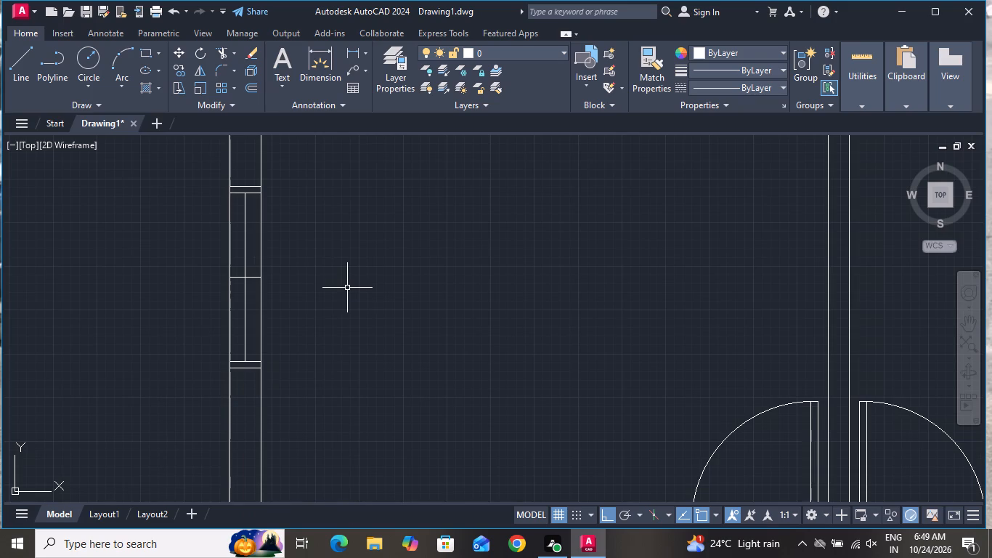
Offset the vertical centre line in the new window 1" to both the east and the west.
{"action": "type", "text": "o 1"}
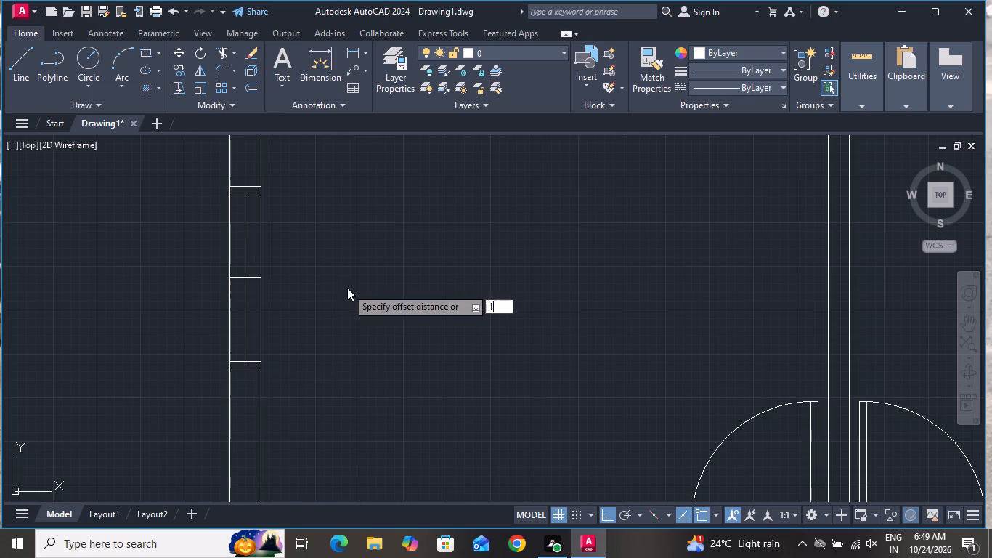
{"action": "key", "text": "shift+quotedbl"}
{"action": "key", "text": "Return"}
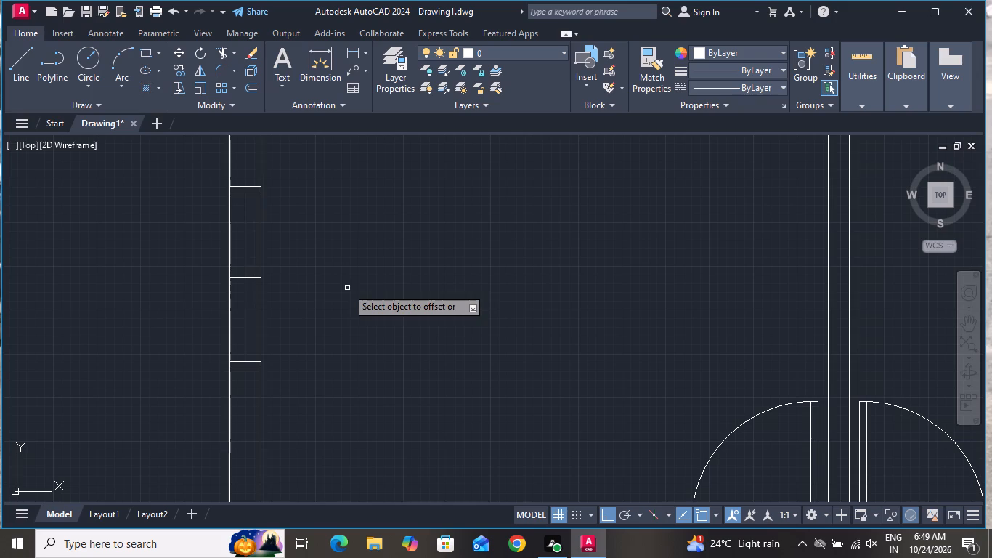
{"action": "left_click", "coordinate": [245, 259]}
{"action": "left_click", "coordinate": [265, 257]}
{"action": "scroll", "coordinate": [246, 271], "scroll_direction": "up", "scroll_amount": 3}
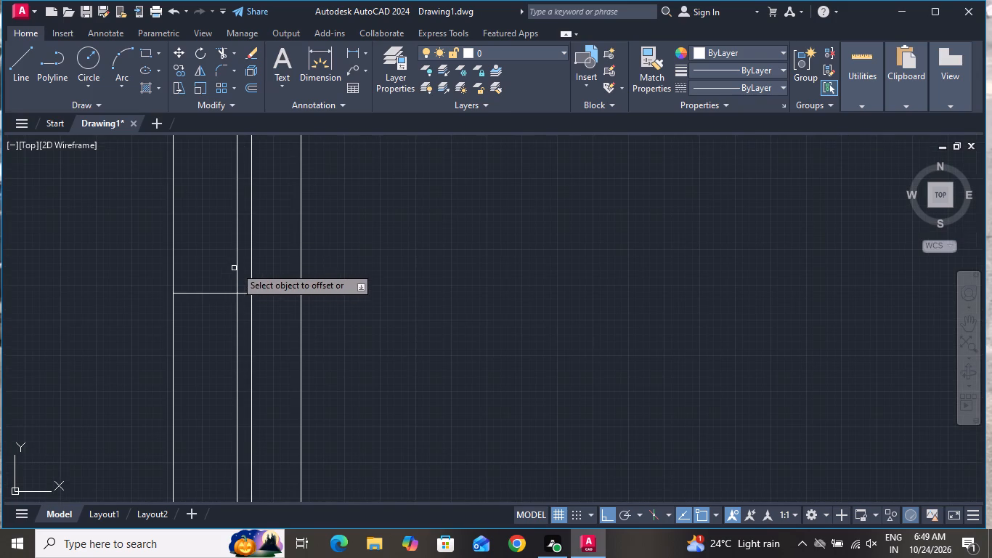
{"action": "left_click", "coordinate": [238, 264]}
{"action": "left_click", "coordinate": [221, 272]}
{"action": "right_click", "coordinate": [221, 273]}
{"action": "left_click", "coordinate": [250, 302]}
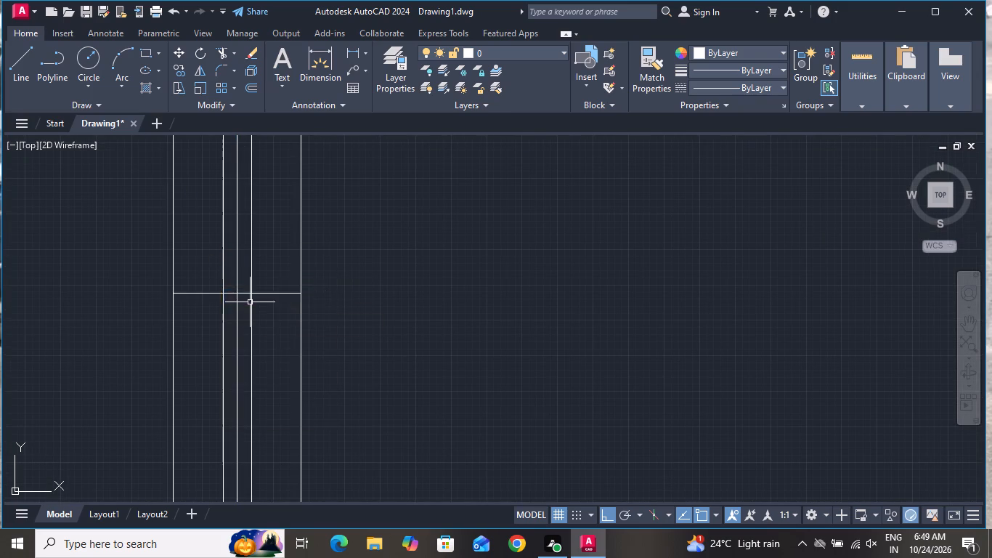
Delete the vertical centre line and the horizontal middle line inside the new west wall window.
{"action": "scroll", "coordinate": [250, 302], "scroll_direction": "up", "scroll_amount": 2}
{"action": "left_click", "coordinate": [224, 259]}
{"action": "left_click", "coordinate": [195, 294]}
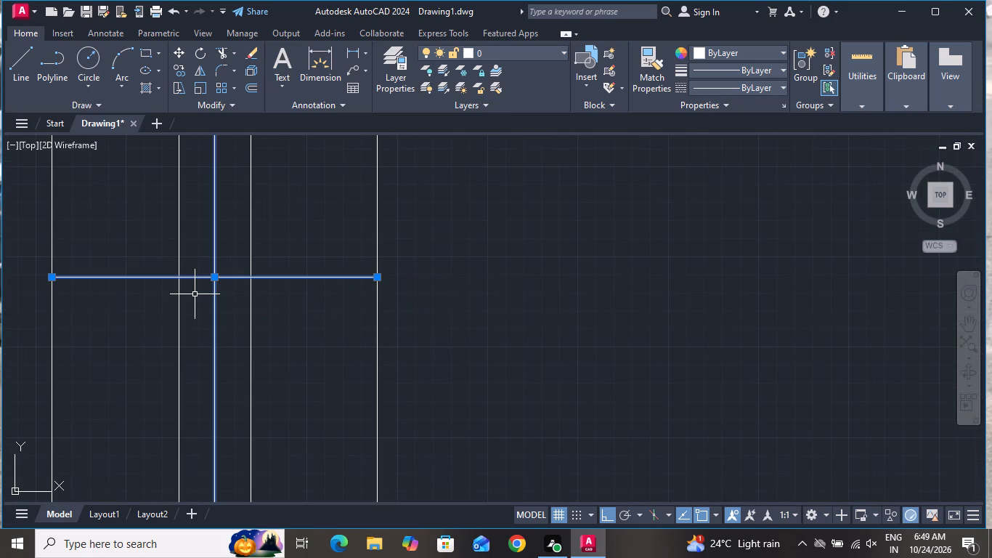
{"action": "key", "text": "Delete"}
Draw a 9" horizontal line across the west wall from the midpoint of the northwest corner room's inner wall line.
{"action": "scroll", "coordinate": [195, 294], "scroll_direction": "down", "scroll_amount": 2}
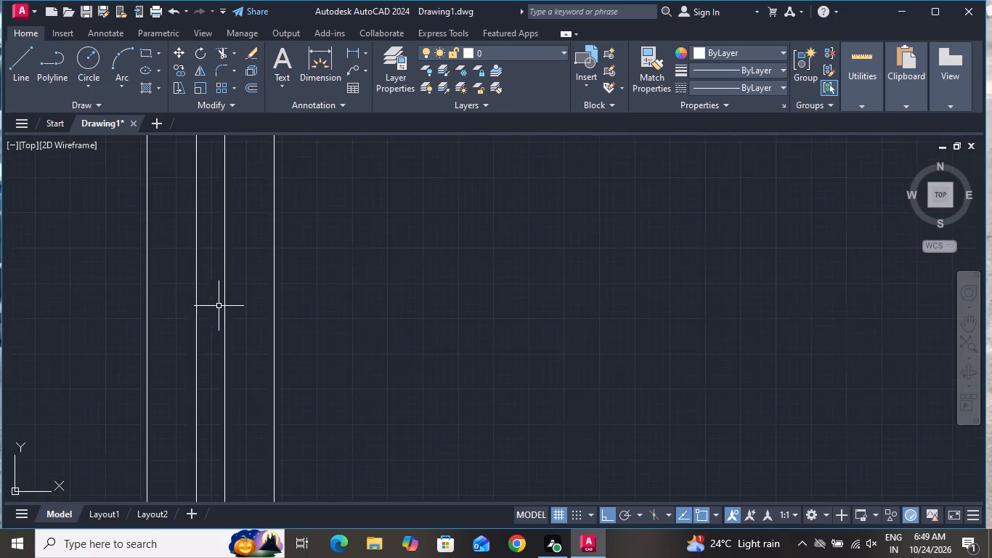
{"action": "scroll", "coordinate": [219, 306], "scroll_direction": "down", "scroll_amount": 6}
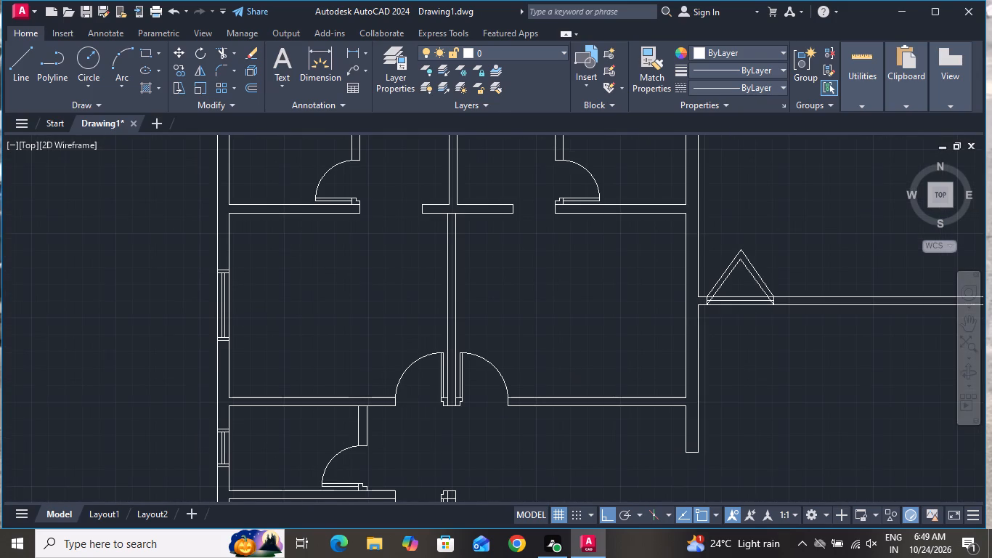
{"action": "left_click", "coordinate": [10, 50]}
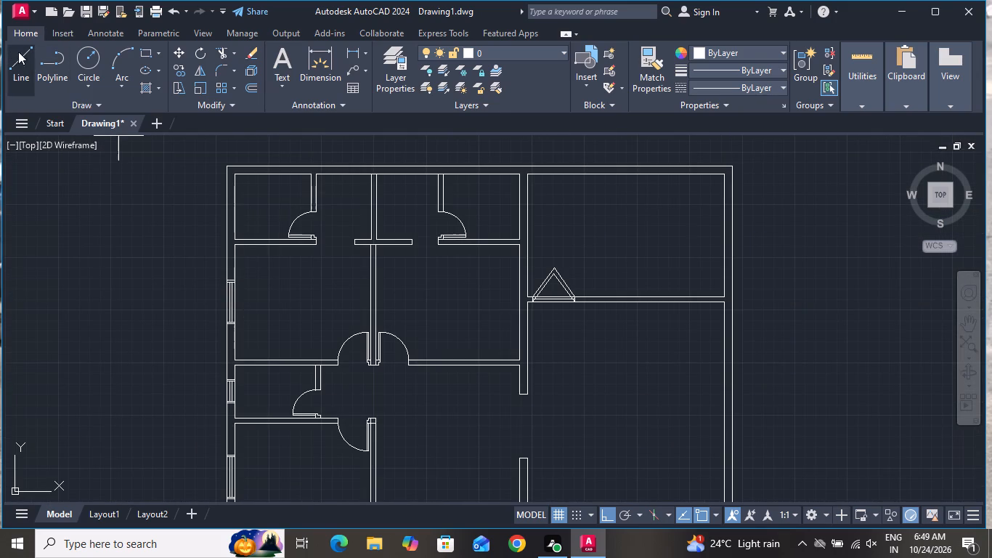
{"action": "scroll", "coordinate": [224, 169], "scroll_direction": "up", "scroll_amount": 3}
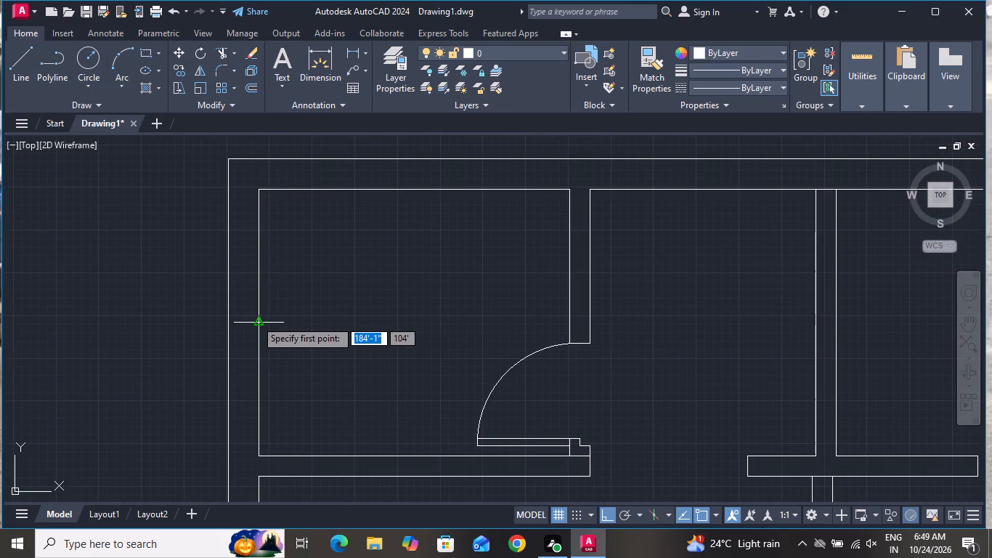
{"action": "left_click", "coordinate": [256, 320]}
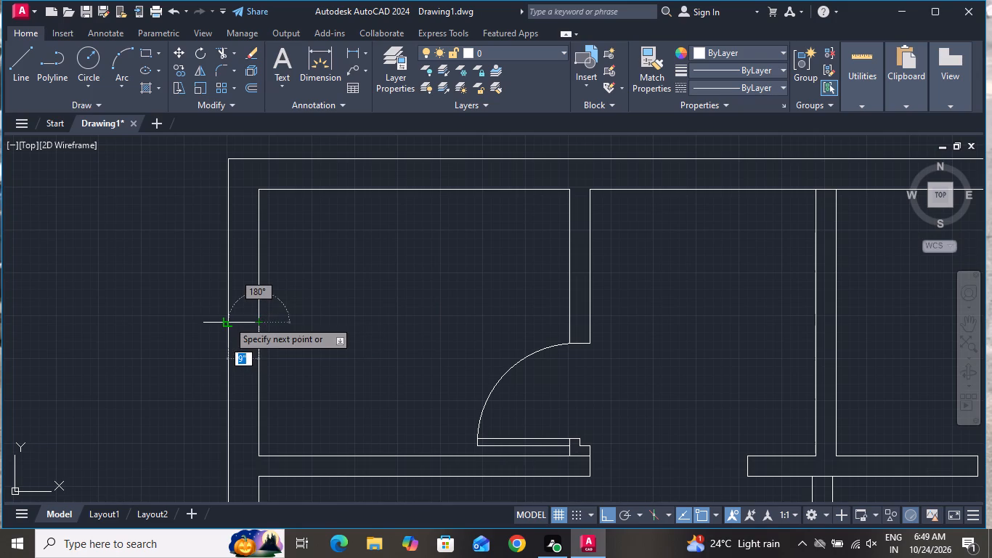
{"action": "left_click", "coordinate": [223, 318]}
{"action": "right_click", "coordinate": [223, 318]}
{"action": "left_click", "coordinate": [250, 347]}
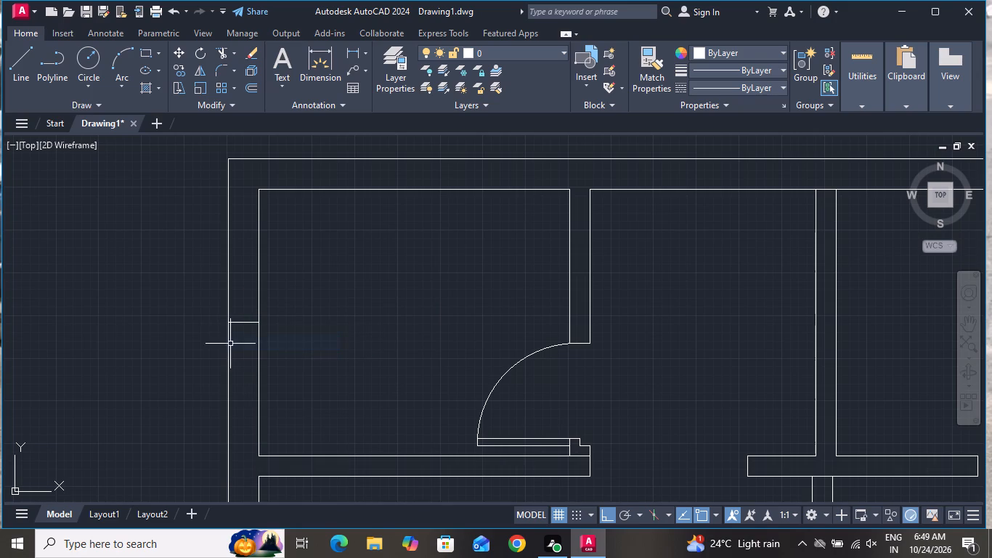
Offset the horizontal line in the northwest room's west wall 1' to both the north and the south.
{"action": "type", "text": "o"}
{"action": "key", "text": "space"}
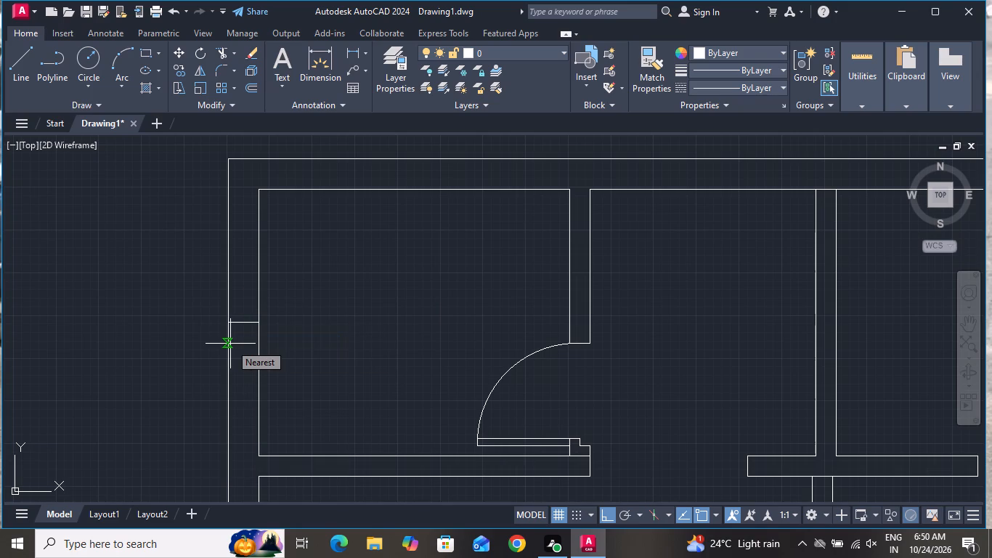
{"action": "type", "text": "1'"}
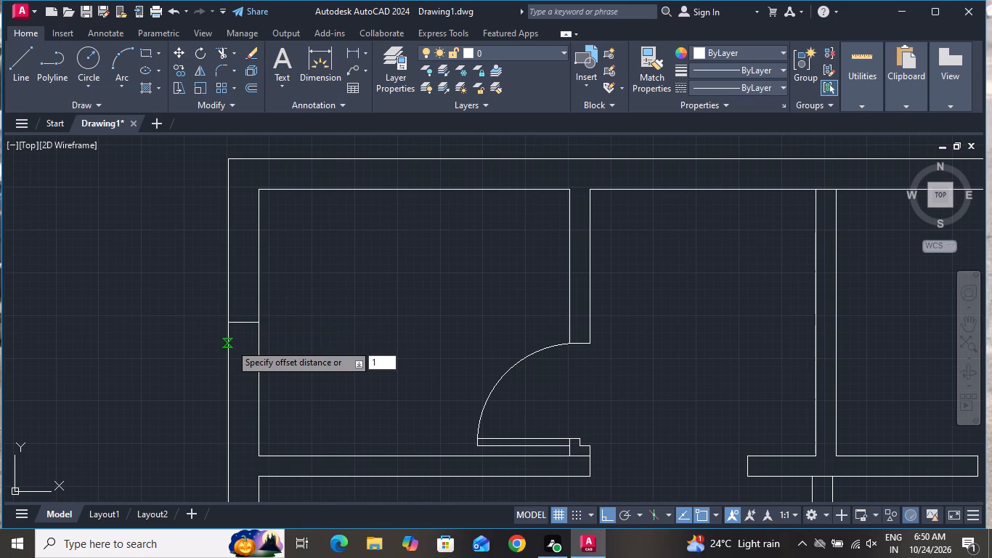
{"action": "key", "text": "Return"}
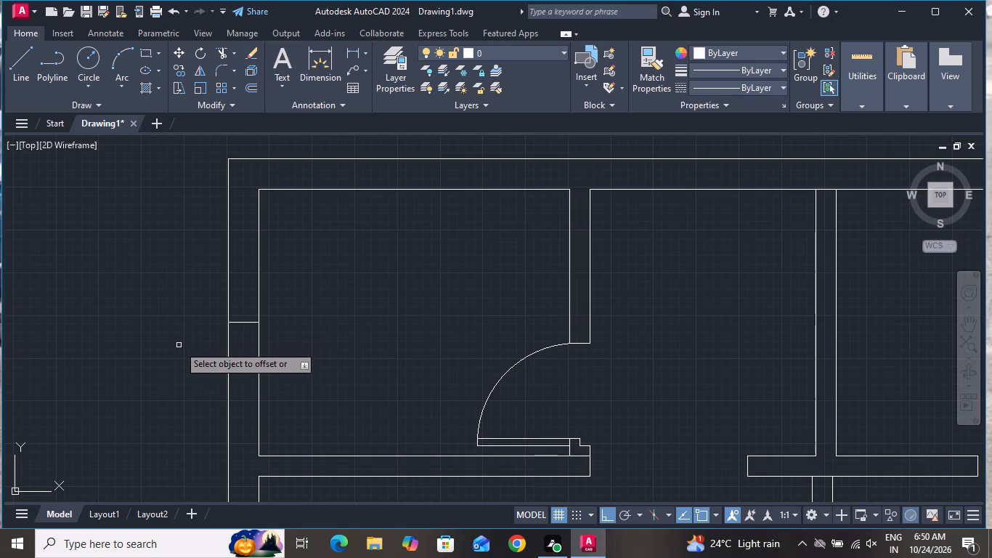
{"action": "left_click", "coordinate": [249, 324]}
{"action": "left_click", "coordinate": [248, 291]}
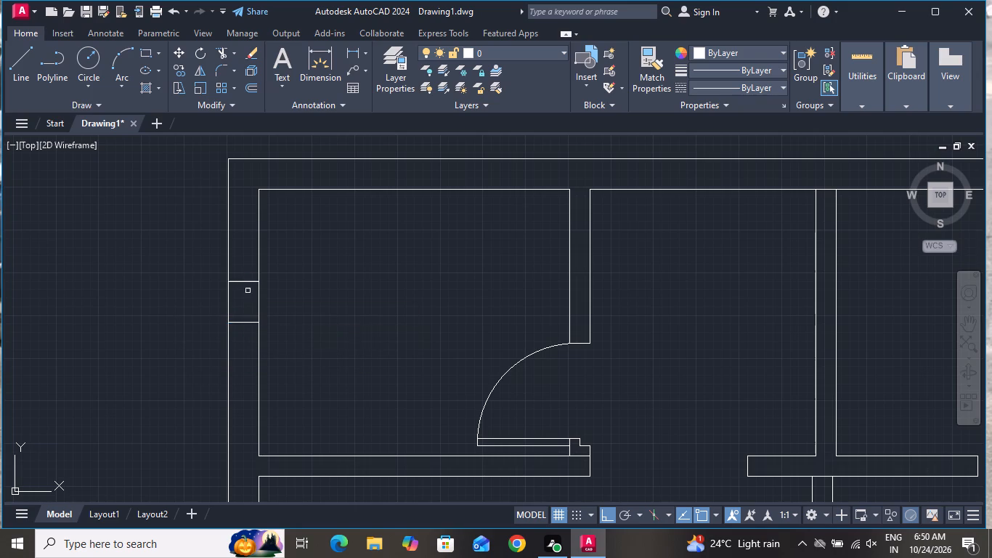
{"action": "left_click", "coordinate": [248, 323]}
{"action": "left_click", "coordinate": [251, 354]}
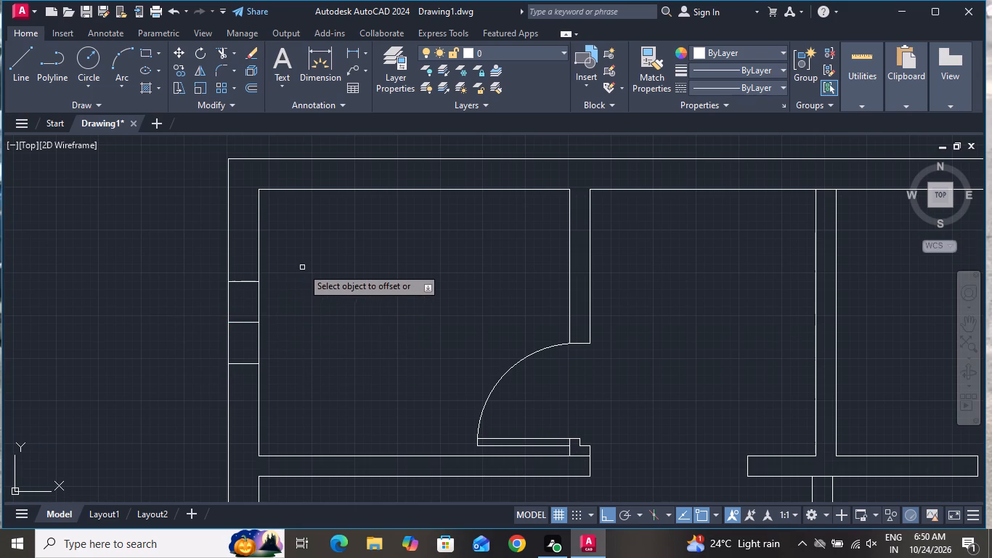
{"action": "right_click", "coordinate": [302, 267]}
{"action": "left_click", "coordinate": [353, 280]}
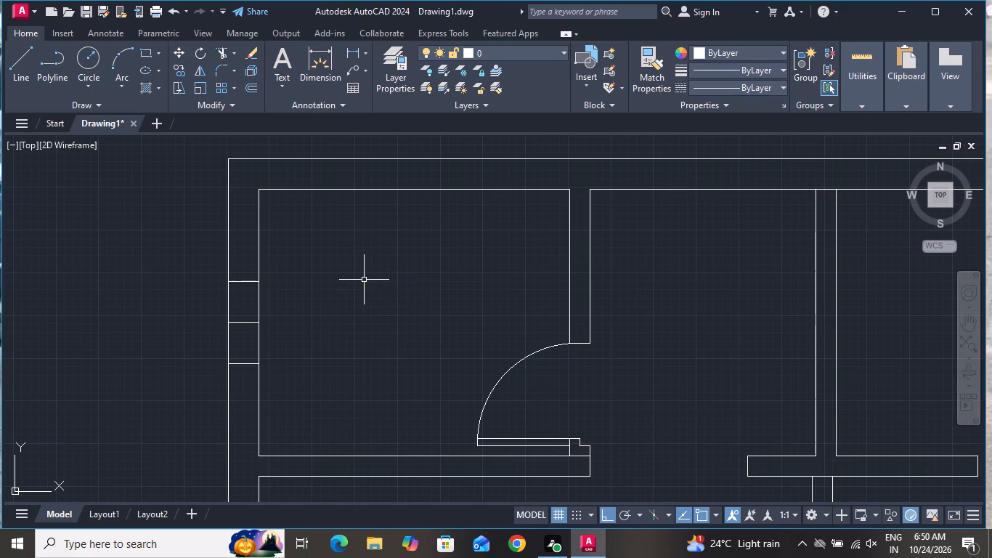
Offset the upper and lower end lines of the northwest room's window 2" outward to form the jambs.
{"action": "key", "text": "o"}
{"action": "key", "text": "space"}
{"action": "key", "text": "1"}
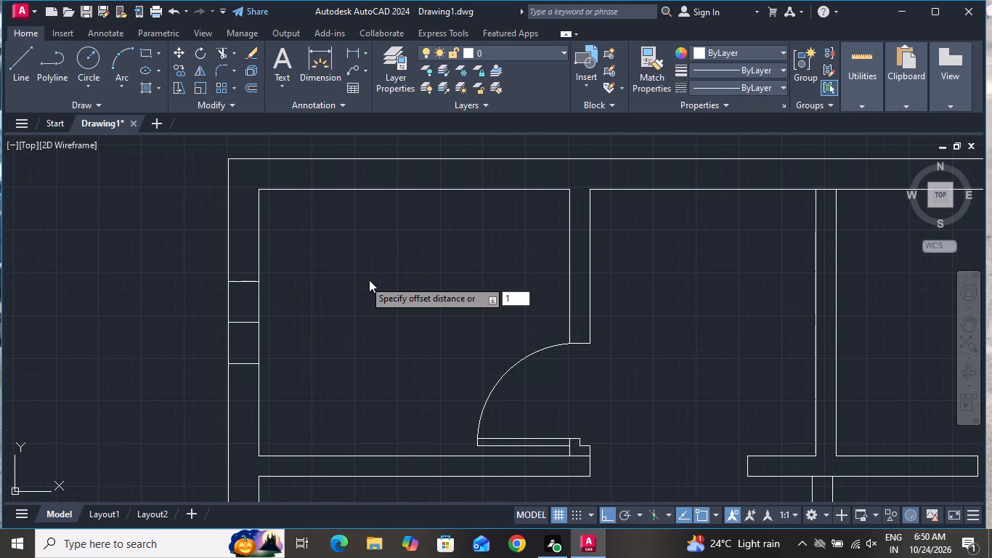
{"action": "key", "text": "BackSpace"}
{"action": "key", "text": "2"}
{"action": "key", "text": "shift+quotedbl"}
{"action": "key", "text": "Return"}
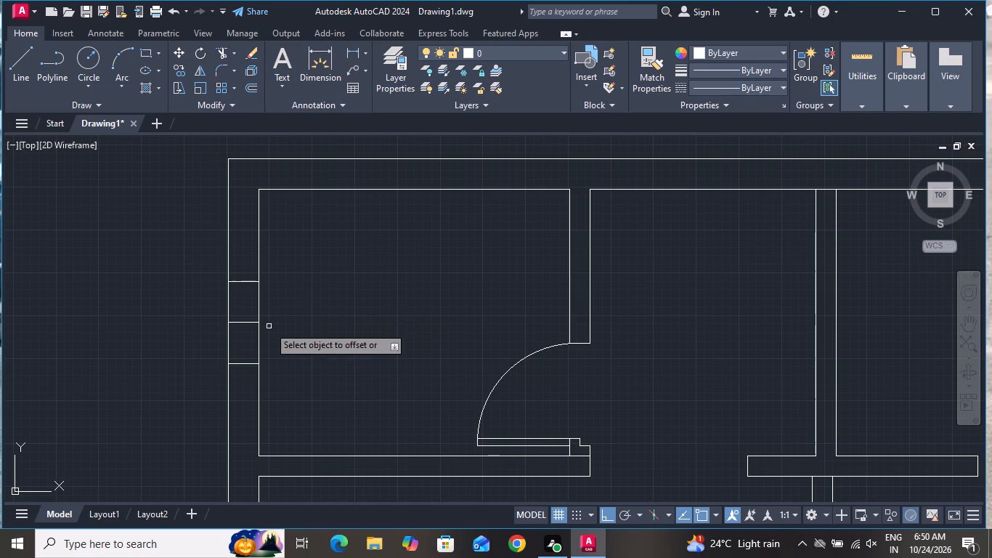
{"action": "left_click", "coordinate": [232, 282]}
{"action": "left_click", "coordinate": [236, 259]}
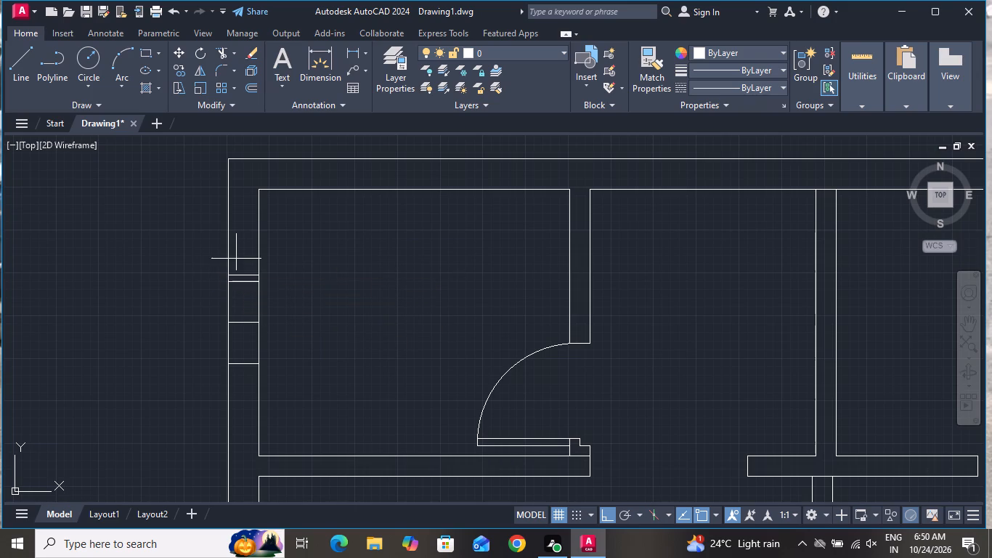
{"action": "left_click", "coordinate": [244, 365]}
{"action": "left_click", "coordinate": [243, 390]}
{"action": "right_click", "coordinate": [317, 296]}
{"action": "left_click", "coordinate": [327, 316]}
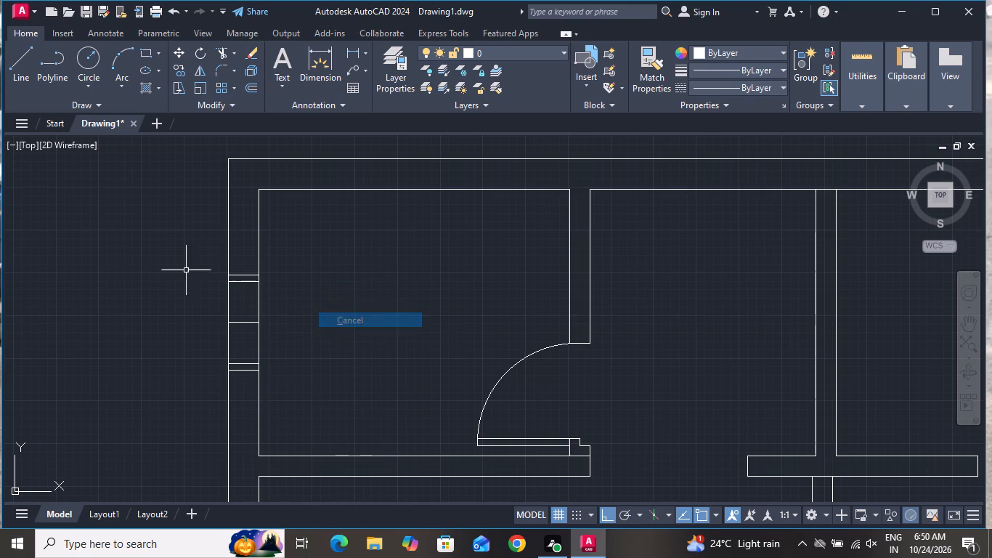
Draw a vertical line inside the west wall between the midpoints of the northwest window's two inner jamb lines.
{"action": "left_click", "coordinate": [18, 73]}
{"action": "scroll", "coordinate": [226, 324], "scroll_direction": "up", "scroll_amount": 1}
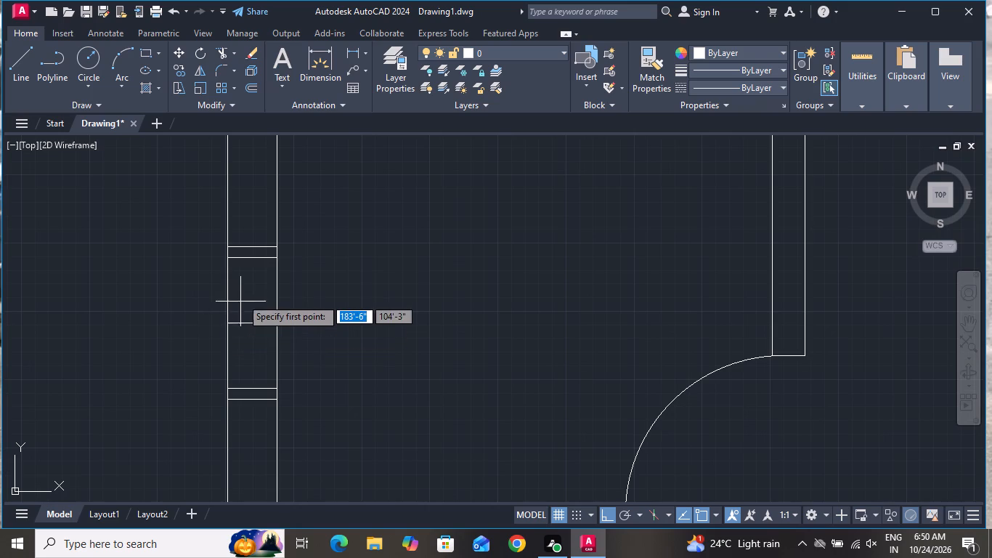
{"action": "left_click", "coordinate": [254, 260]}
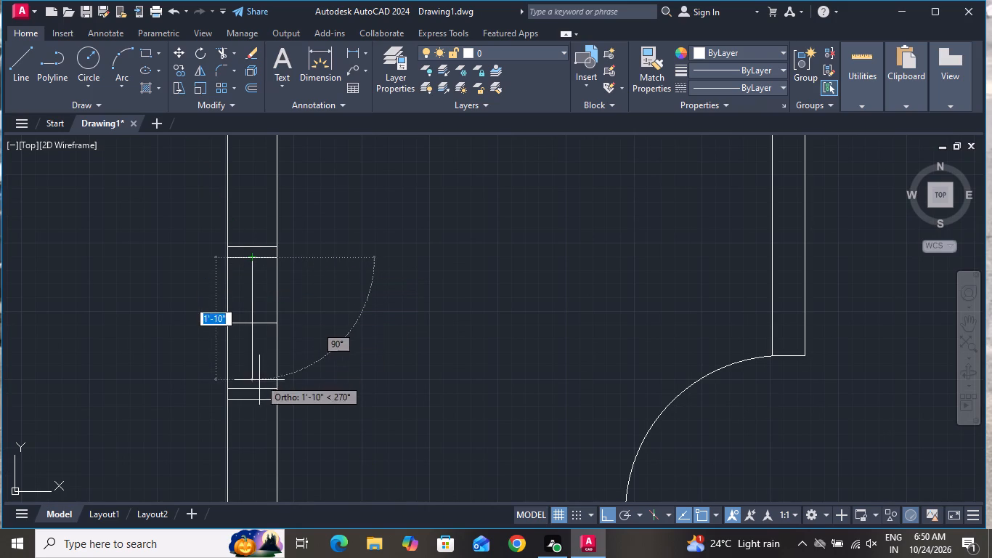
{"action": "left_click", "coordinate": [251, 388]}
{"action": "right_click", "coordinate": [253, 386]}
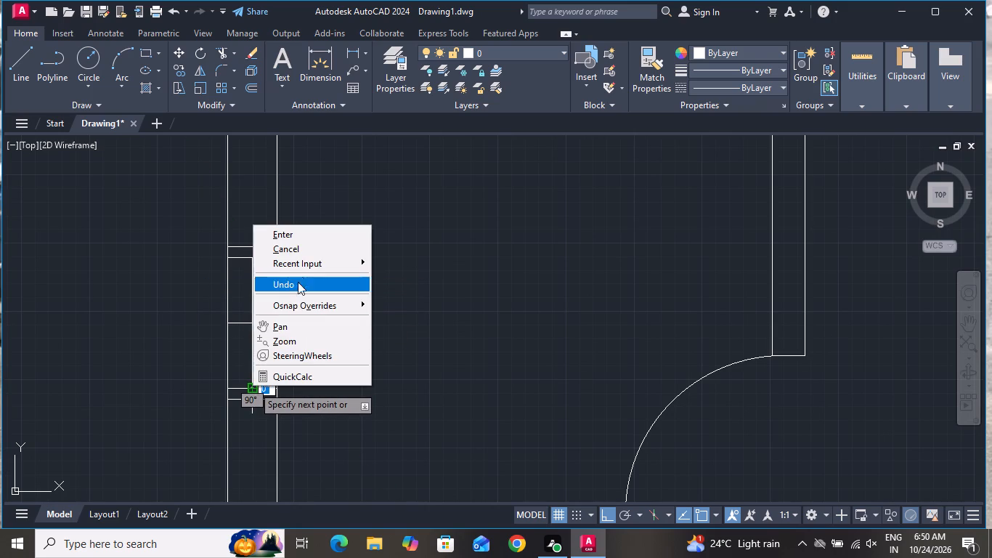
{"action": "left_click", "coordinate": [292, 245]}
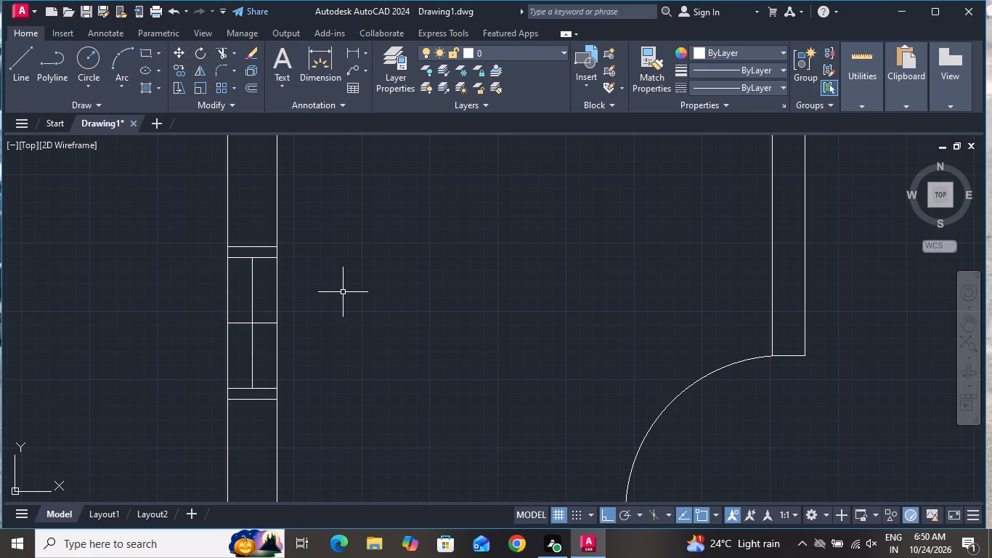
Offset the vertical centre line in the northwest room's window 1" to both the east and the west.
{"action": "type", "text": "o"}
{"action": "key", "text": "space"}
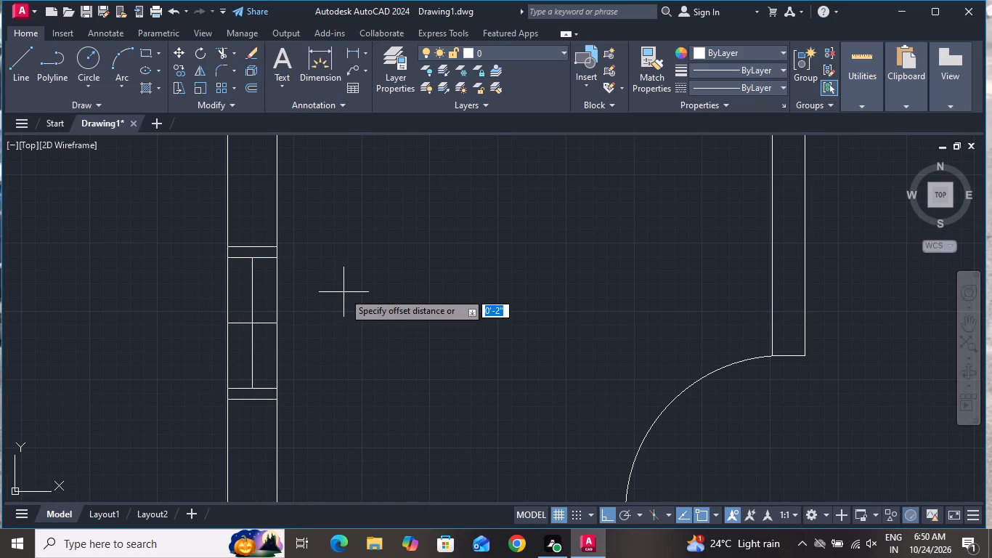
{"action": "key", "text": "1"}
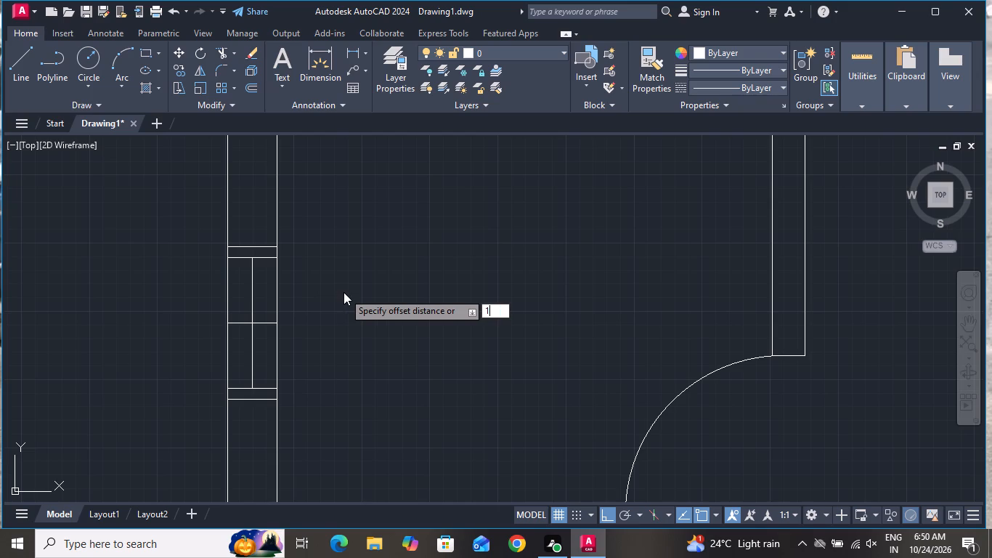
{"action": "key", "text": "shift+quotedbl"}
{"action": "key", "text": "Return"}
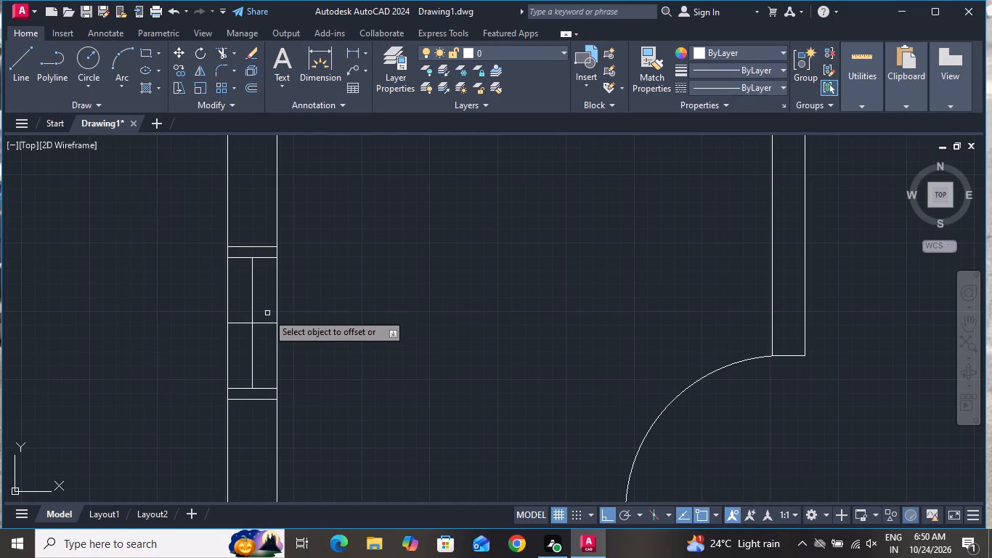
{"action": "scroll", "coordinate": [280, 321], "scroll_direction": "up", "scroll_amount": 1}
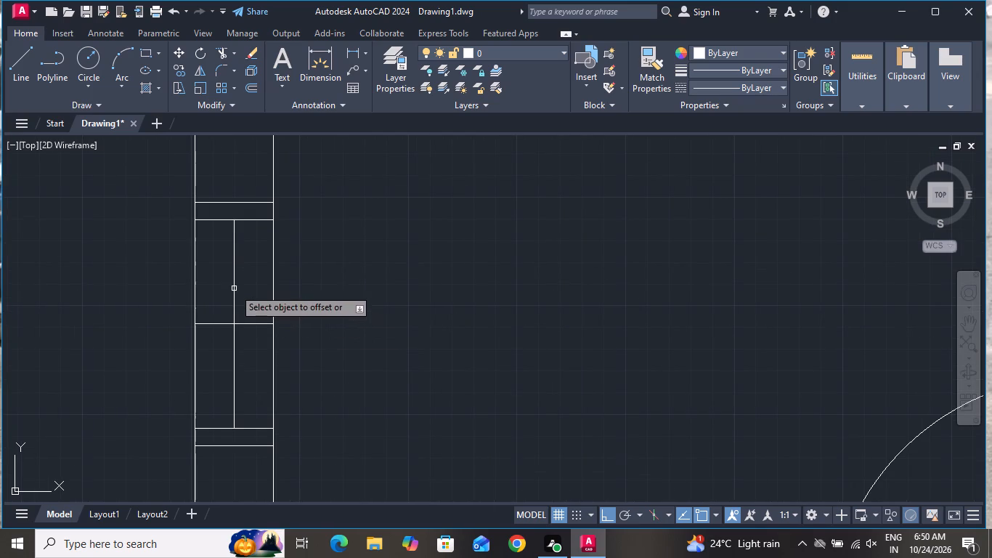
{"action": "left_click", "coordinate": [234, 288]}
{"action": "left_click", "coordinate": [255, 284]}
{"action": "left_click", "coordinate": [233, 286]}
{"action": "left_click", "coordinate": [216, 297]}
{"action": "right_click", "coordinate": [216, 296]}
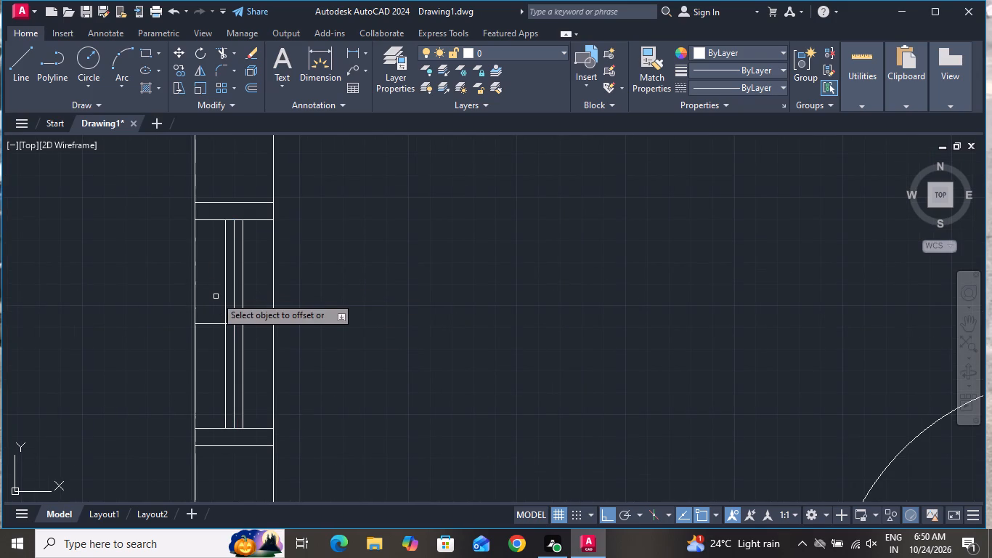
{"action": "left_click", "coordinate": [247, 326]}
Delete the vertical centre line and the horizontal middle line inside the northwest room's window.
{"action": "scroll", "coordinate": [237, 320], "scroll_direction": "up", "scroll_amount": 3}
{"action": "left_click", "coordinate": [237, 318]}
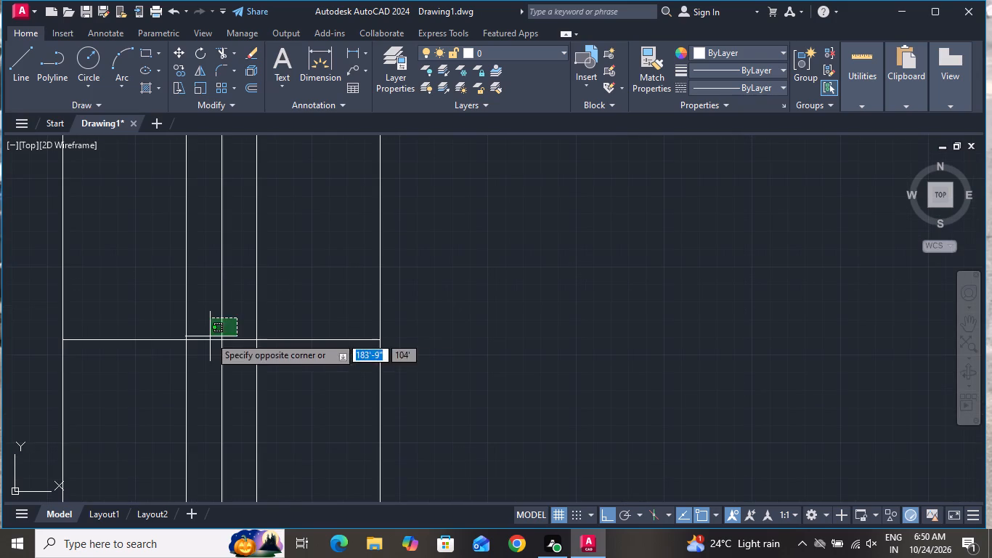
{"action": "left_click", "coordinate": [208, 350]}
{"action": "key", "text": "Delete"}
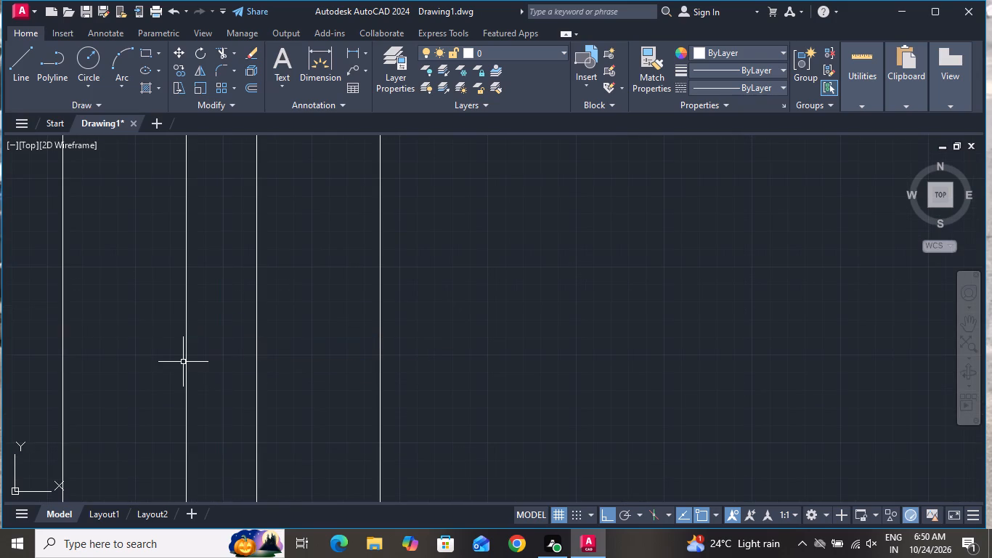
{"action": "scroll", "coordinate": [223, 346], "scroll_direction": "down", "scroll_amount": 9}
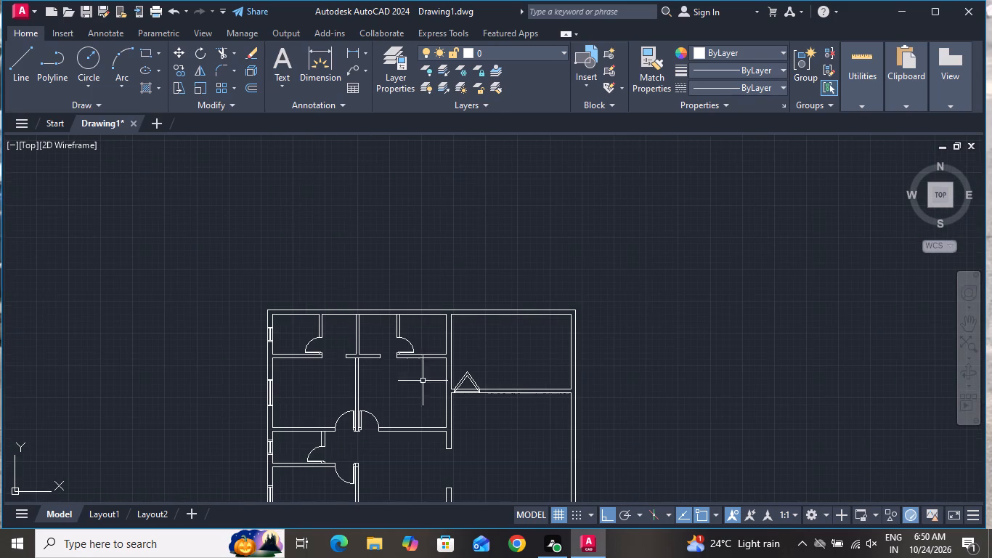
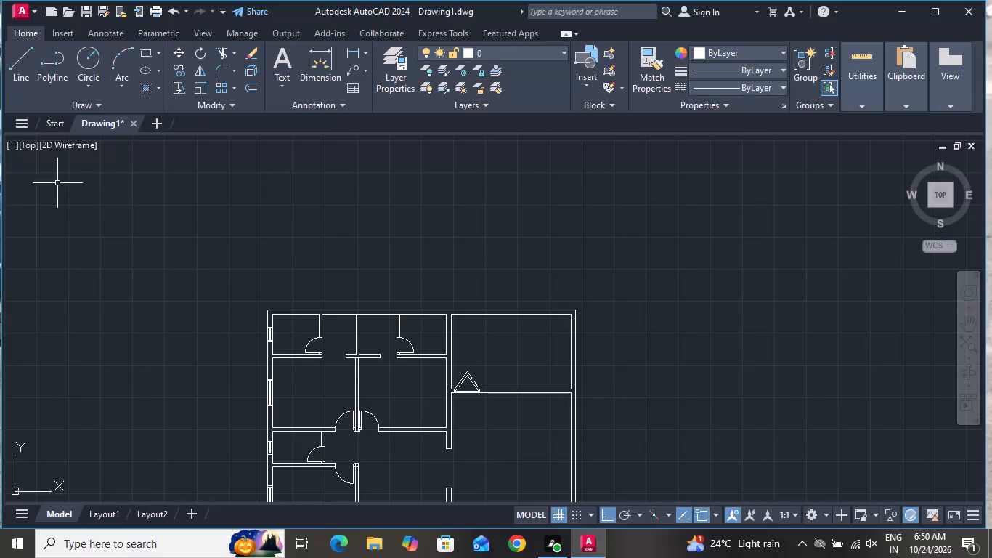
Draw a horizontal line across the wall between the small north room with the door and the northeast room.
{"action": "left_click", "coordinate": [19, 53]}
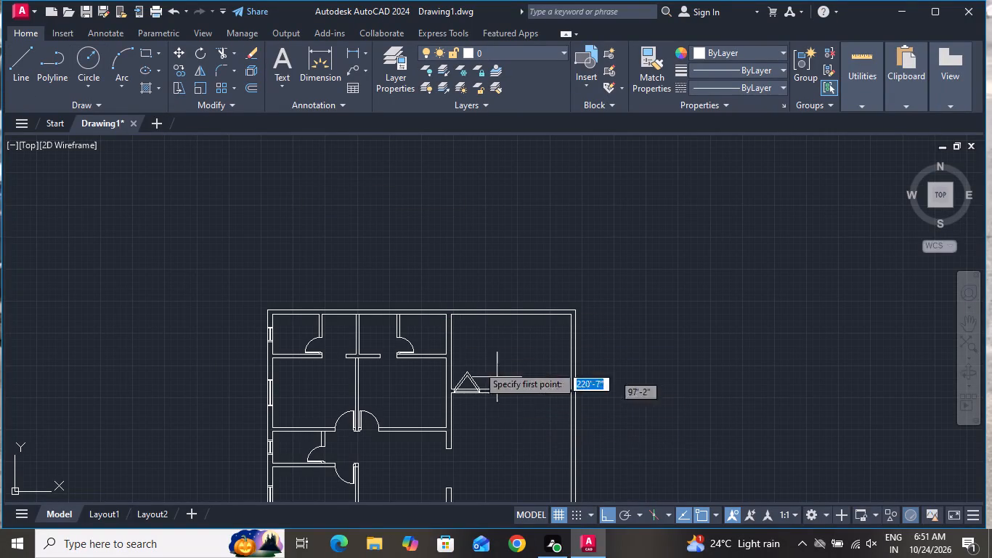
{"action": "scroll", "coordinate": [420, 313], "scroll_direction": "up", "scroll_amount": 2}
{"action": "scroll", "coordinate": [479, 348], "scroll_direction": "up", "scroll_amount": 1}
{"action": "left_click", "coordinate": [479, 381]}
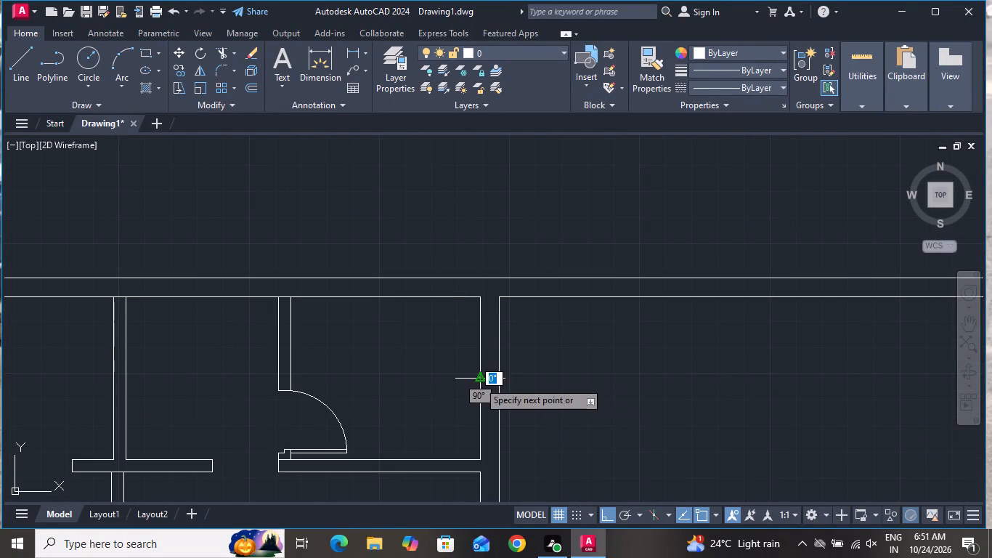
{"action": "scroll", "coordinate": [491, 383], "scroll_direction": "up", "scroll_amount": 2}
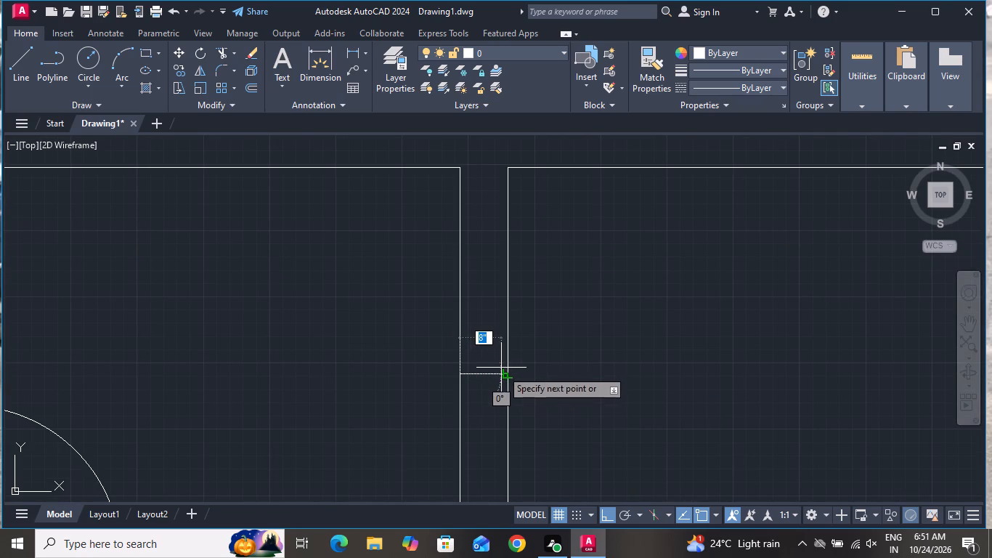
{"action": "left_click", "coordinate": [503, 371]}
{"action": "right_click", "coordinate": [505, 372]}
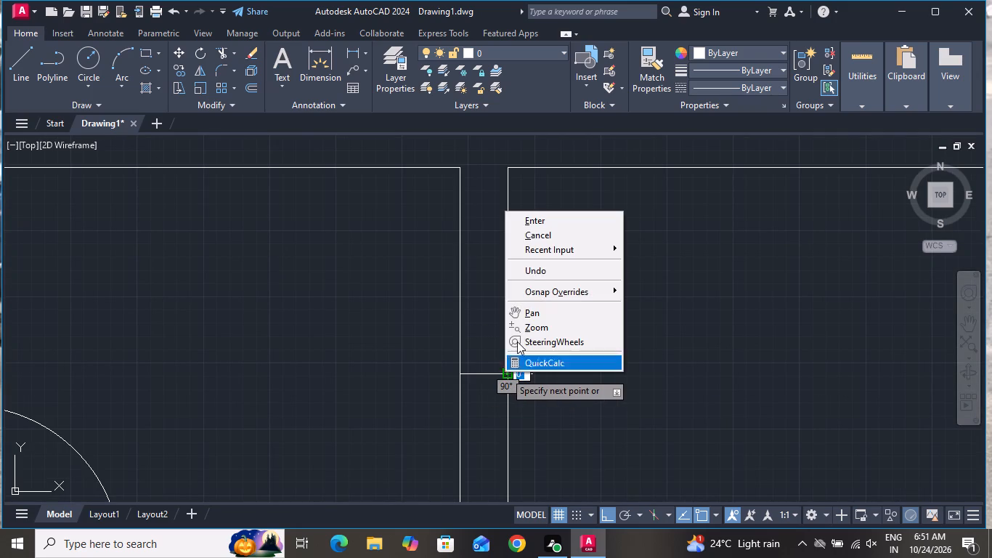
{"action": "left_click", "coordinate": [524, 233]}
Offset the horizontal line across the northeast room's west wall 1' both upward and downward.
{"action": "type", "text": "o"}
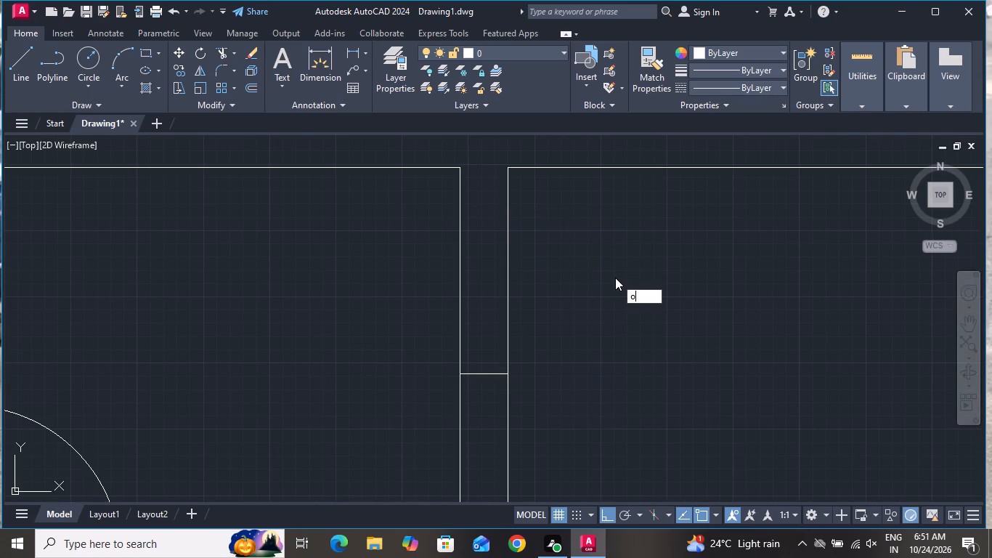
{"action": "key", "text": "space"}
{"action": "type", "text": "1'"}
{"action": "key", "text": "Return"}
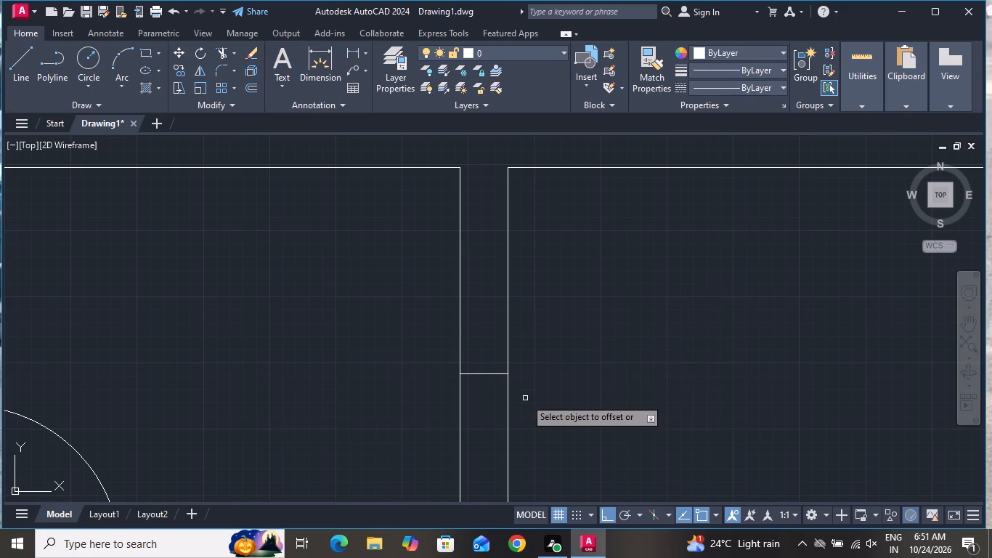
{"action": "left_click", "coordinate": [488, 373]}
{"action": "left_click", "coordinate": [476, 323]}
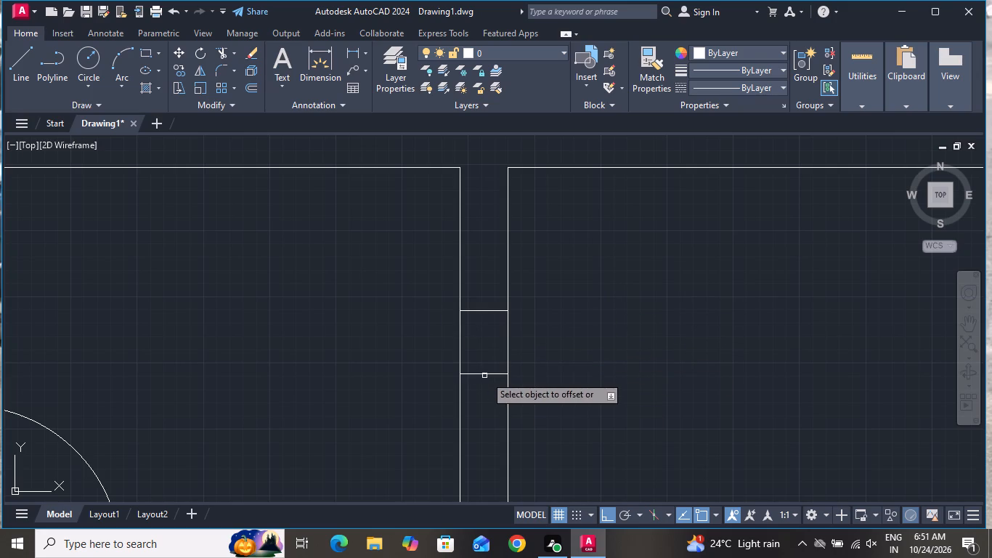
{"action": "left_click", "coordinate": [485, 374]}
{"action": "left_click", "coordinate": [489, 395]}
{"action": "right_click", "coordinate": [545, 272]}
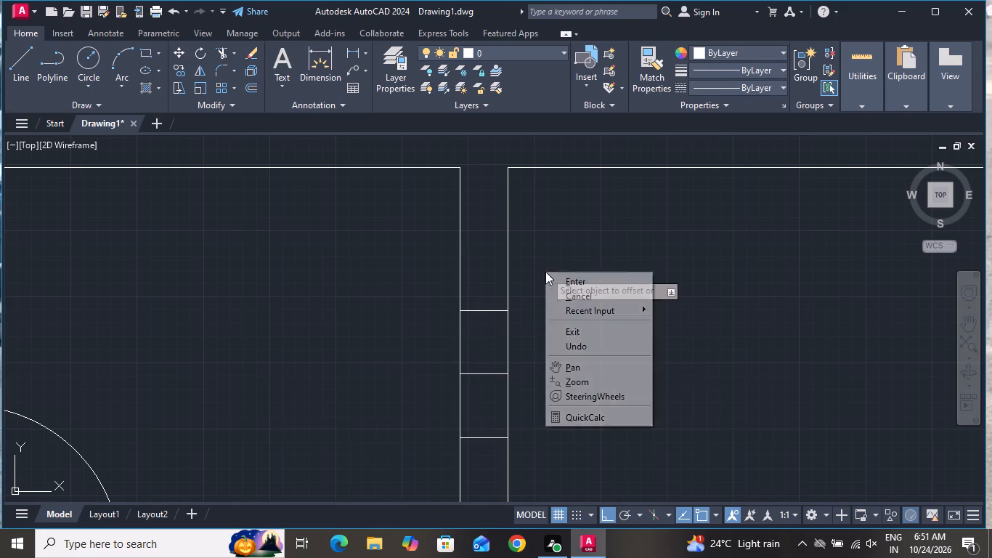
{"action": "left_click", "coordinate": [586, 302]}
Offset the upper and lower end lines of the new window opening 2" outward to form the jambs.
{"action": "type", "text": "o"}
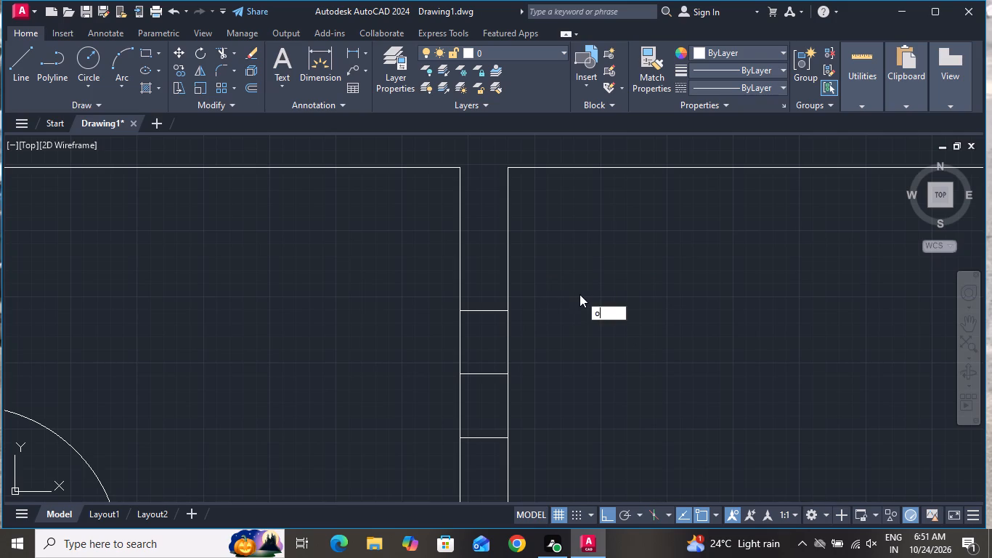
{"action": "key", "text": "space"}
{"action": "key", "text": "2"}
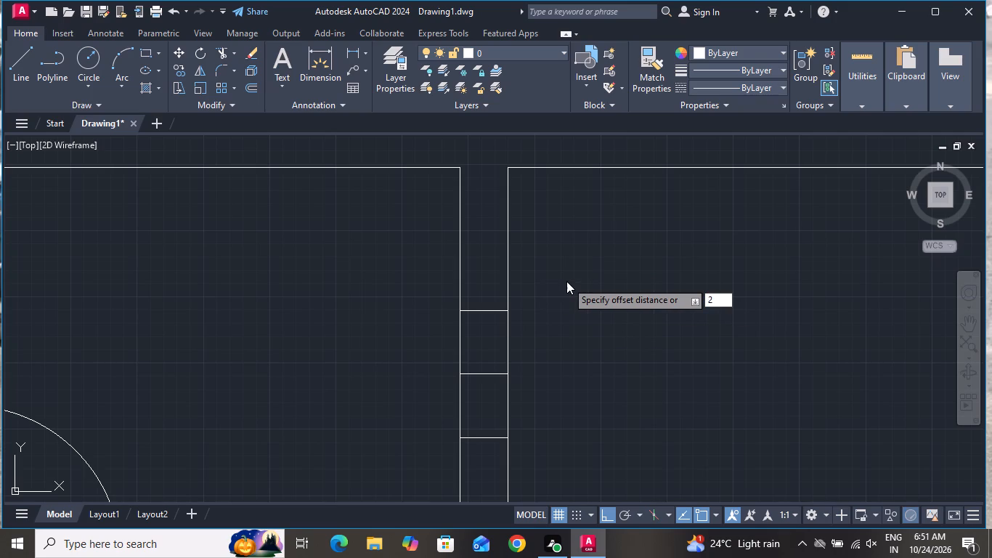
{"action": "key", "text": "shift+quotedbl"}
{"action": "key", "text": "Return"}
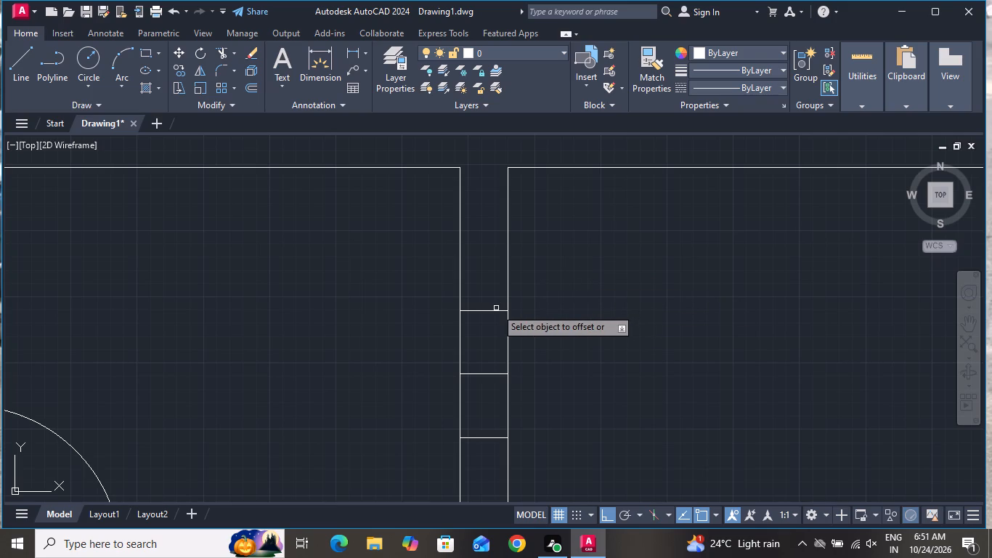
{"action": "left_click", "coordinate": [490, 312]}
{"action": "left_click", "coordinate": [489, 294]}
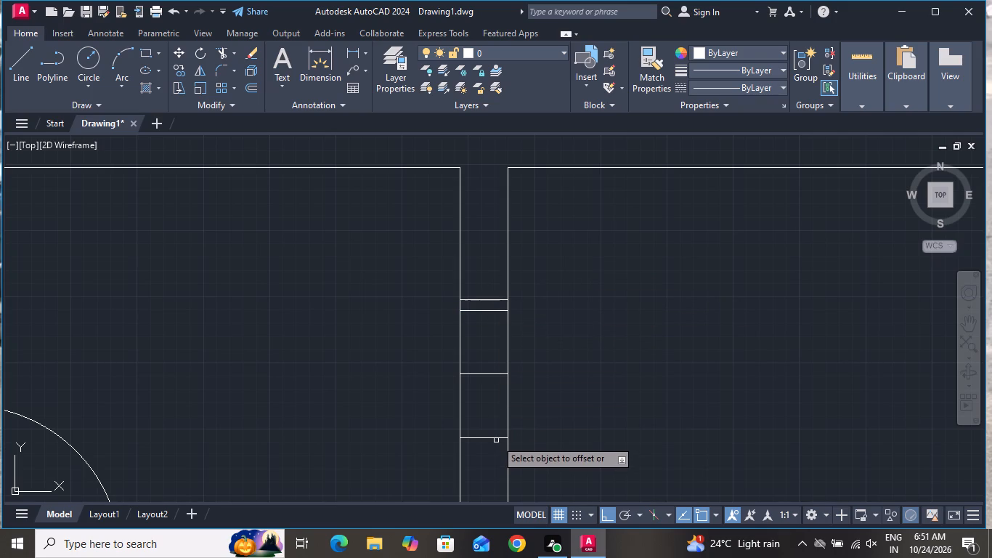
{"action": "left_click", "coordinate": [496, 438]}
{"action": "left_click", "coordinate": [494, 451]}
{"action": "right_click", "coordinate": [588, 310]}
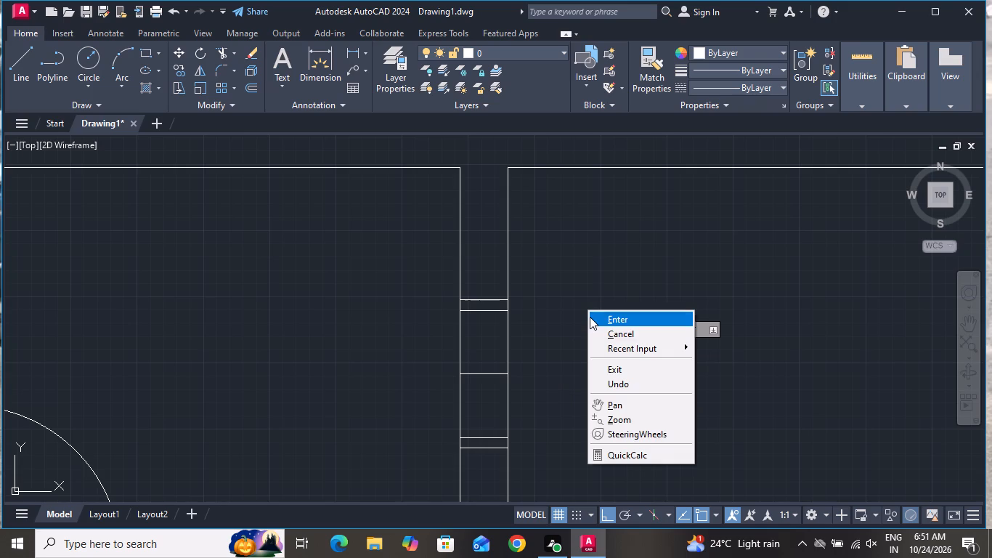
{"action": "left_click", "coordinate": [592, 323]}
Draw a vertical line inside the wall between the midpoints of the new window's two inner jamb lines.
{"action": "left_click", "coordinate": [22, 68]}
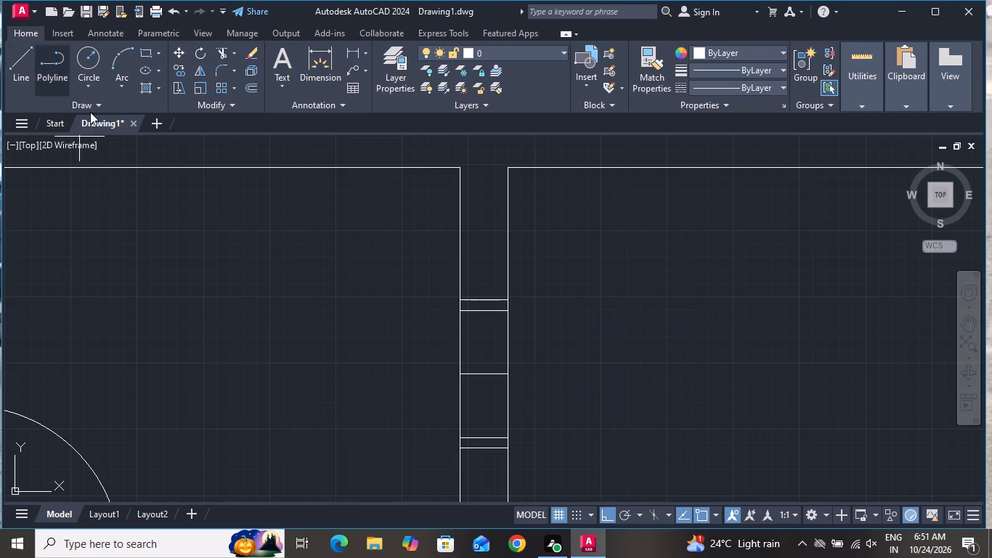
{"action": "left_click", "coordinate": [481, 309]}
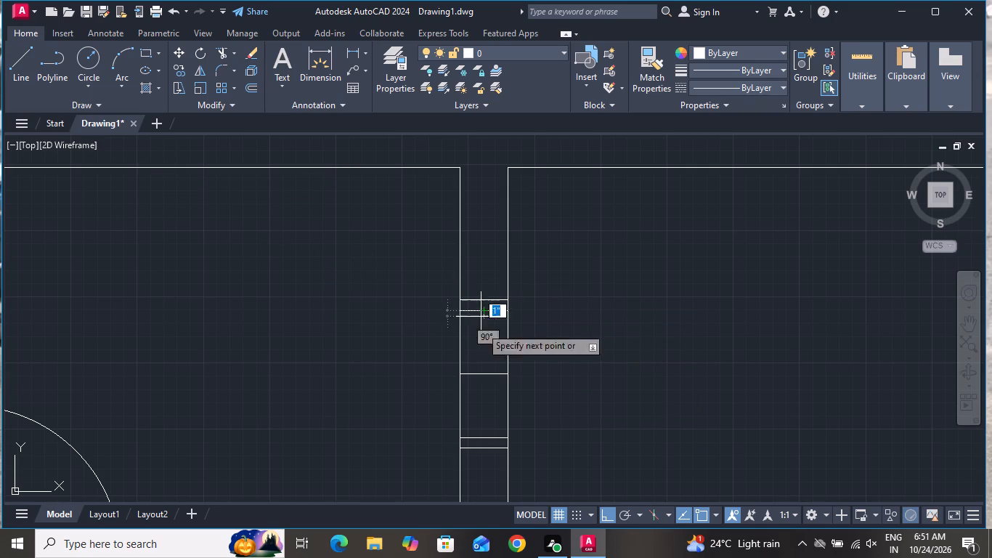
{"action": "left_click", "coordinate": [484, 434]}
{"action": "right_click", "coordinate": [484, 434]}
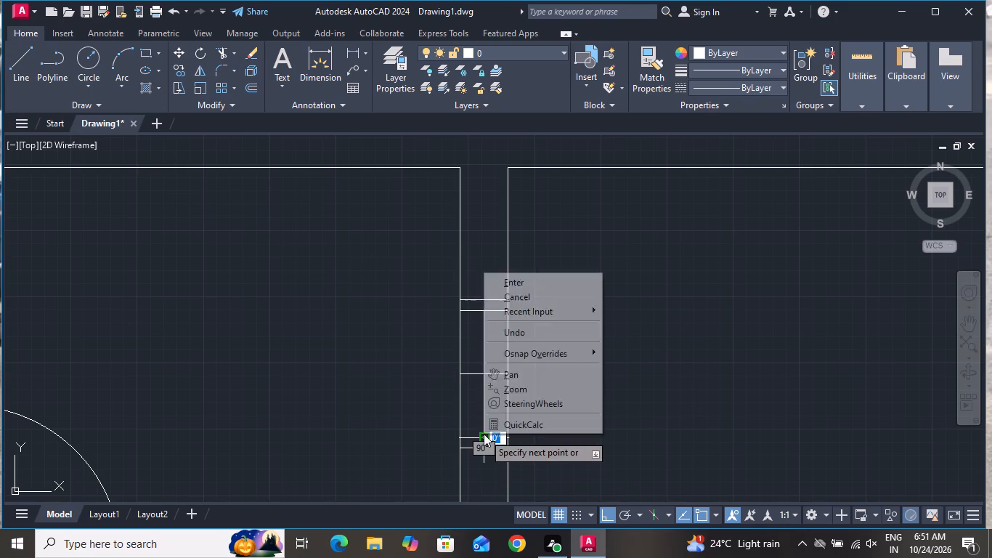
{"action": "left_click", "coordinate": [525, 292]}
Offset the new window's vertical centre line 1" to both the east and the west.
{"action": "type", "text": "o"}
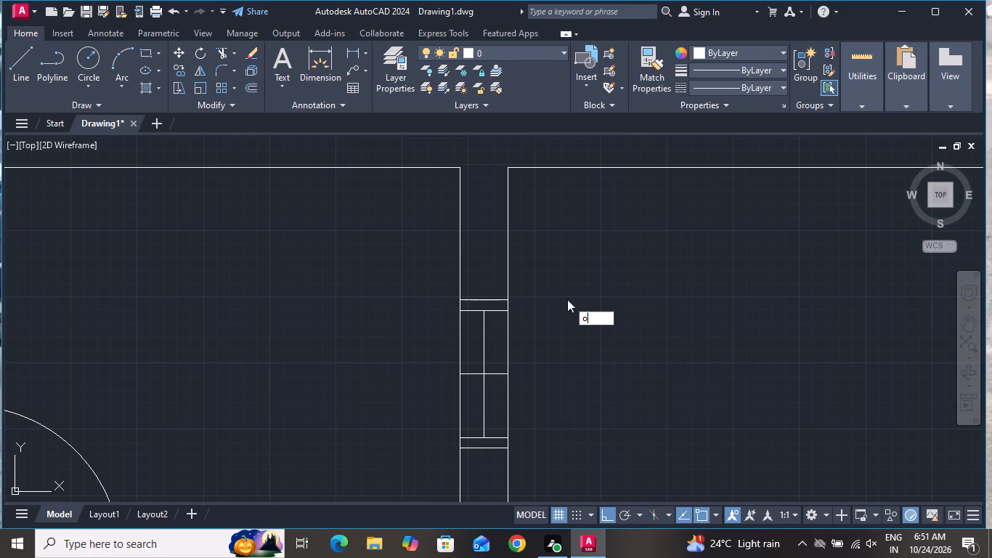
{"action": "key", "text": "space"}
{"action": "key", "text": "1"}
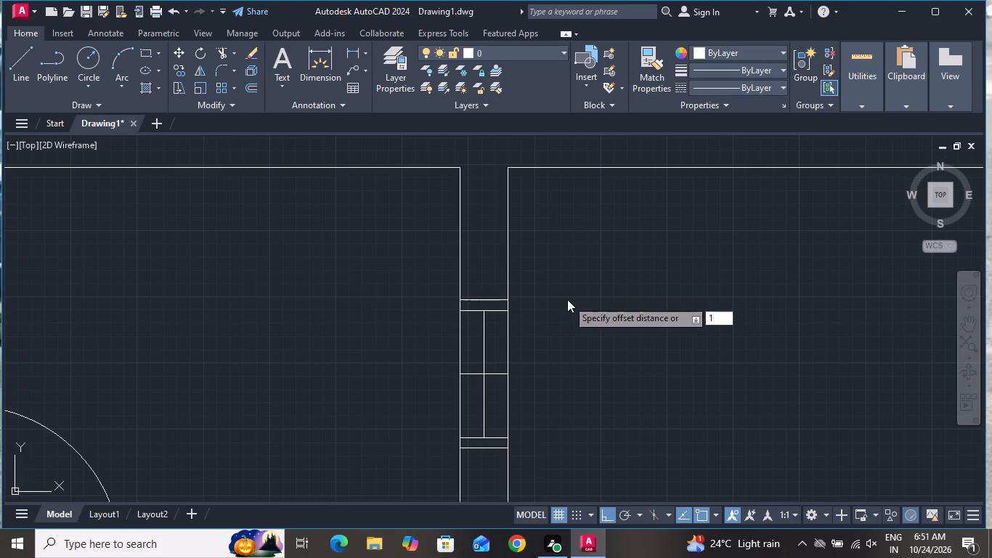
{"action": "key", "text": "shift+quotedbl"}
{"action": "key", "text": "Return"}
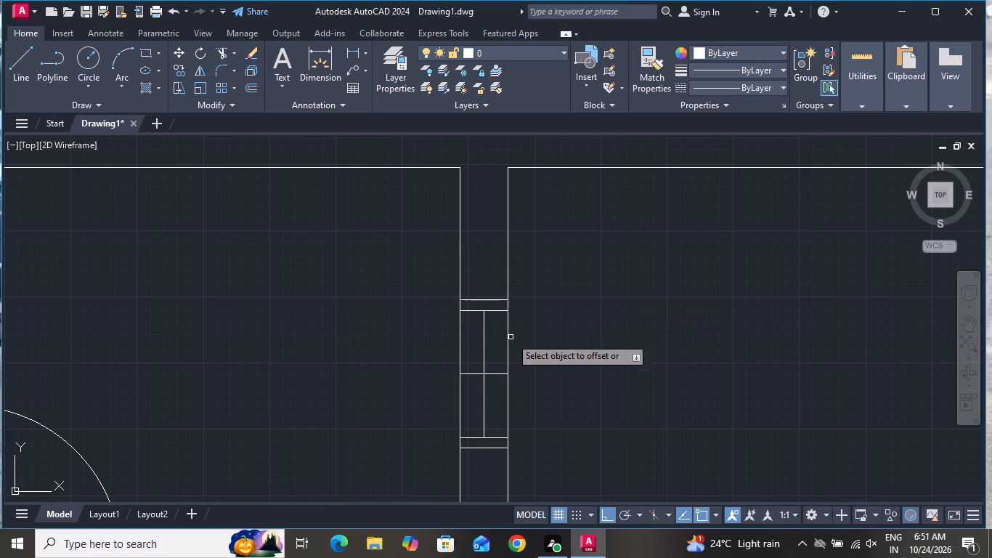
{"action": "left_click", "coordinate": [482, 354]}
{"action": "left_click", "coordinate": [505, 349]}
{"action": "left_click", "coordinate": [483, 355]}
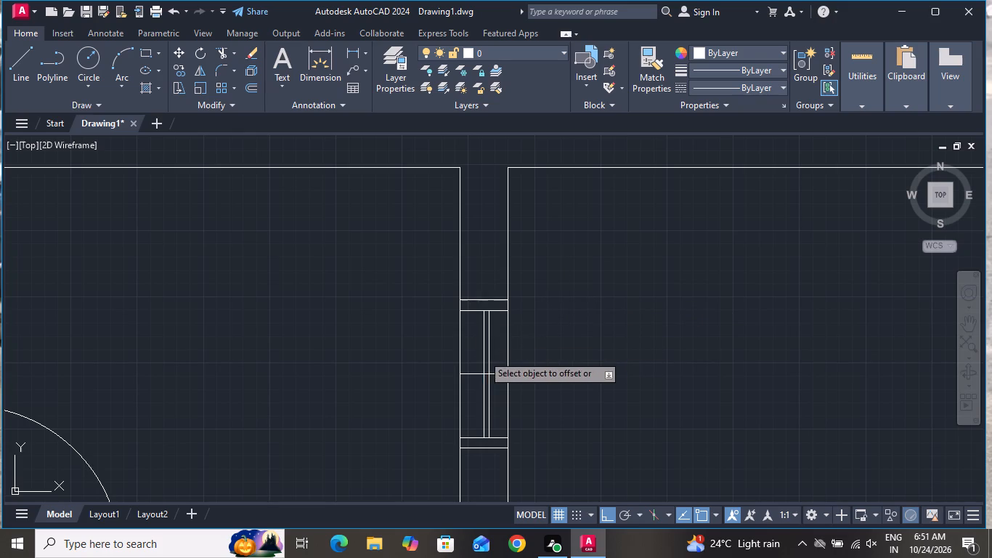
{"action": "left_click", "coordinate": [434, 366]}
{"action": "right_click", "coordinate": [434, 366]}
{"action": "left_click", "coordinate": [450, 388]}
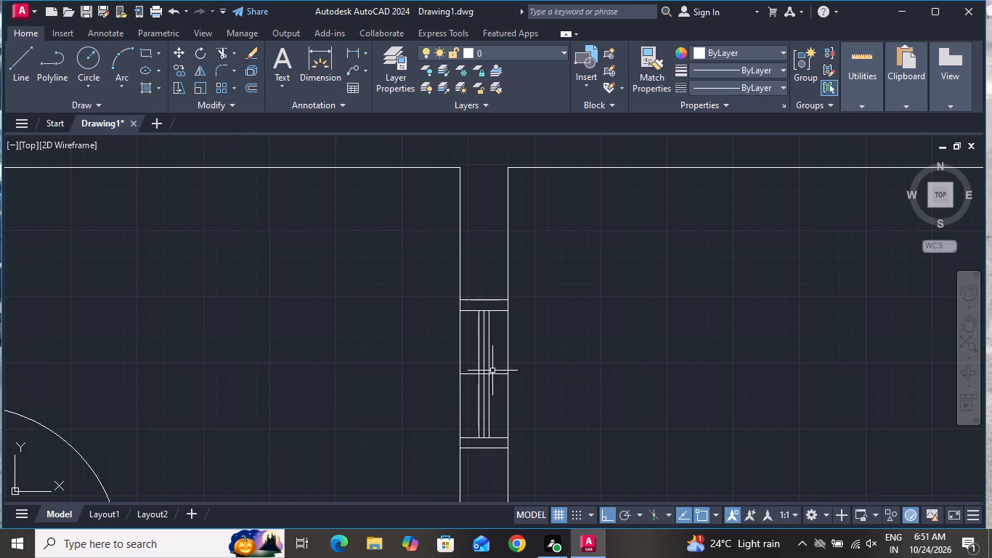
Delete the vertical centre line and the horizontal middle line inside the northeast room's west wall window.
{"action": "scroll", "coordinate": [462, 379], "scroll_direction": "up", "scroll_amount": 3}
{"action": "scroll", "coordinate": [543, 359], "scroll_direction": "up", "scroll_amount": 2}
{"action": "left_click", "coordinate": [574, 338]}
{"action": "left_click", "coordinate": [520, 387]}
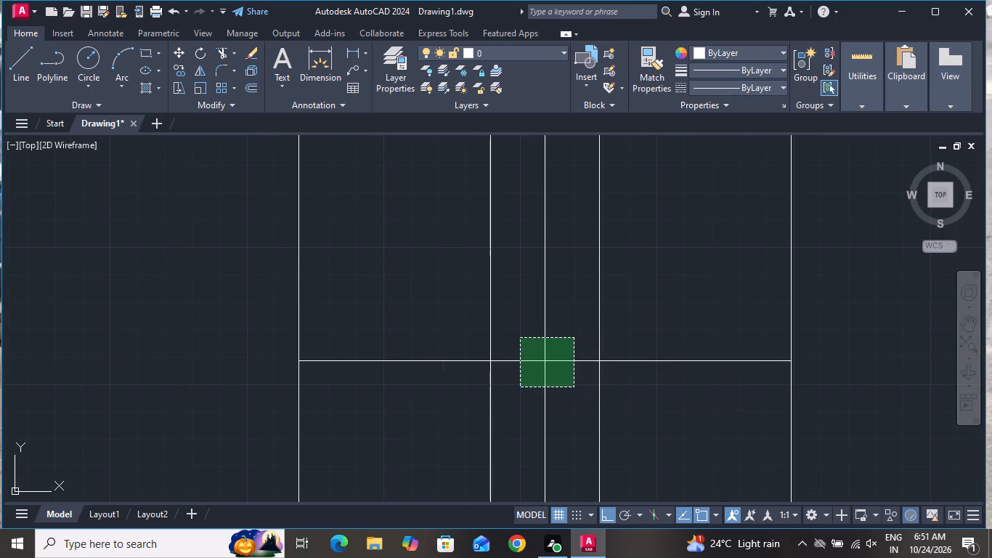
{"action": "key", "text": "Delete"}
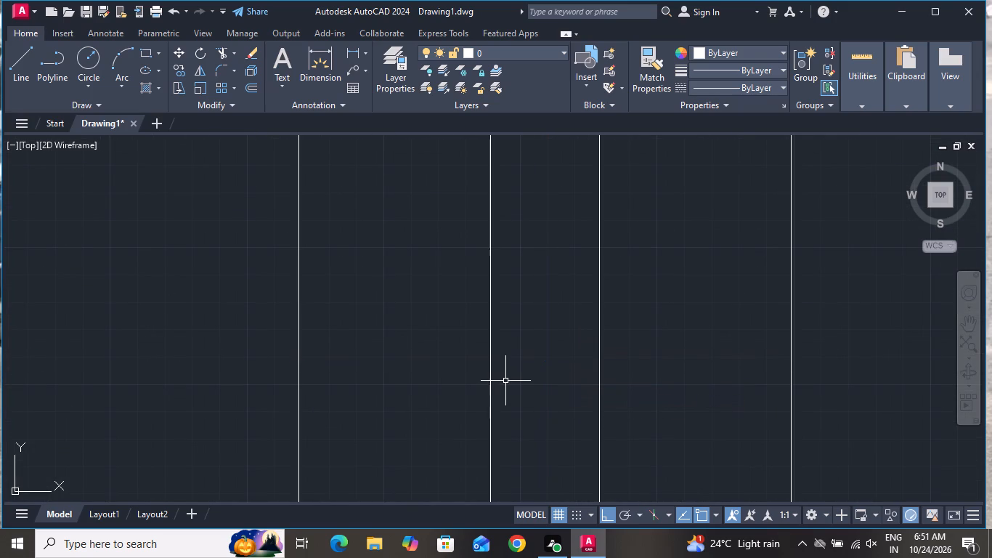
Draw a horizontal line across the same wall further south, level with the peak of the triangular door symbol.
{"action": "scroll", "coordinate": [505, 381], "scroll_direction": "down", "scroll_amount": 7}
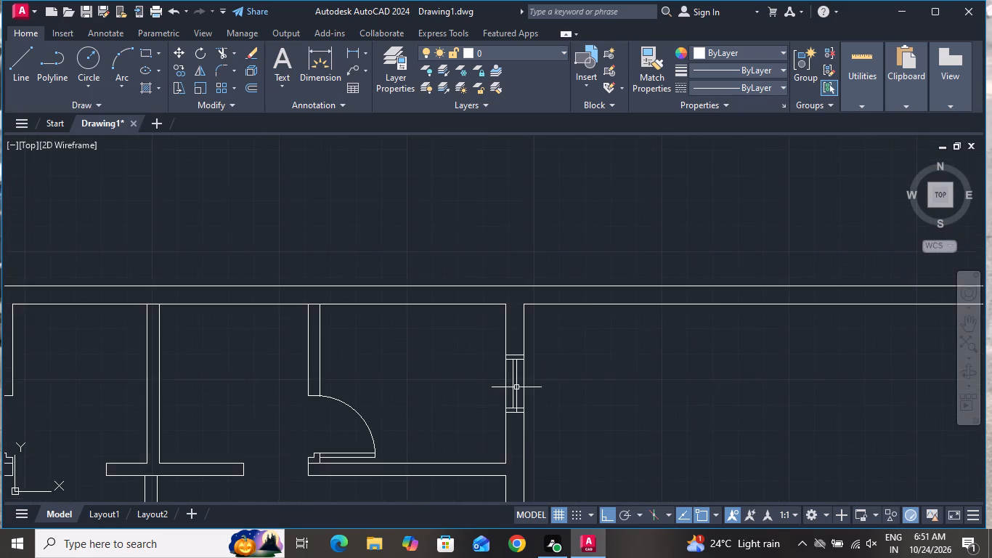
{"action": "scroll", "coordinate": [518, 387], "scroll_direction": "down", "scroll_amount": 3}
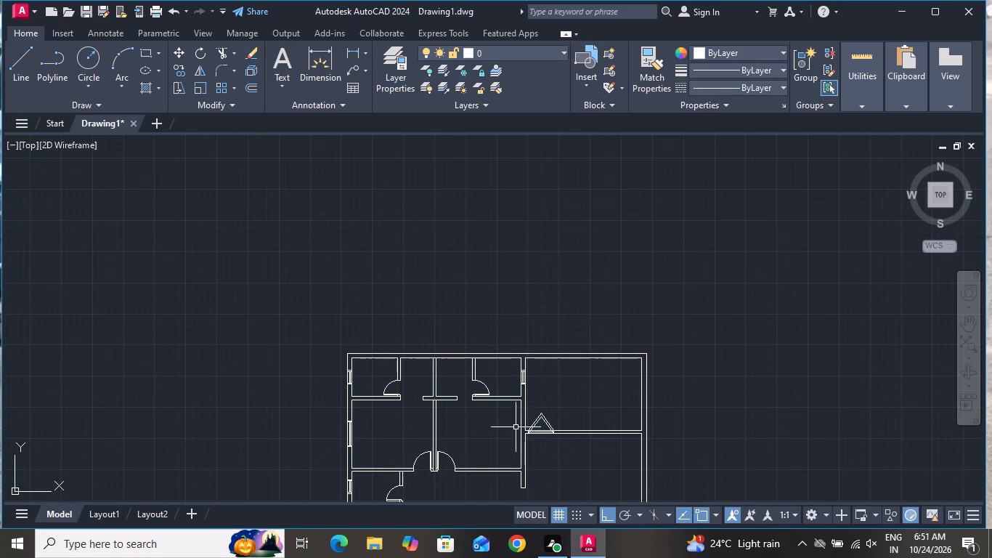
{"action": "scroll", "coordinate": [515, 426], "scroll_direction": "up", "scroll_amount": 3}
{"action": "left_click", "coordinate": [11, 60]}
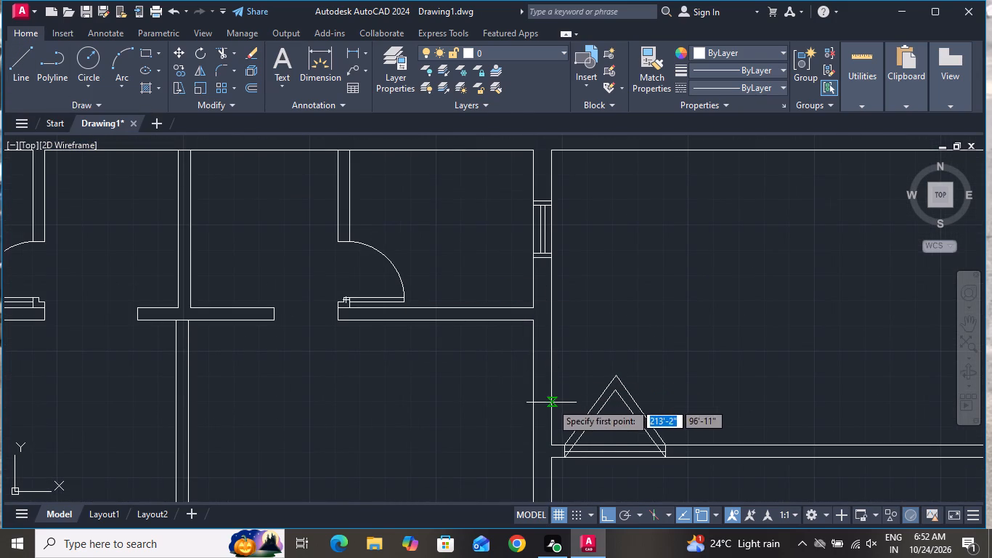
{"action": "scroll", "coordinate": [532, 396], "scroll_direction": "down", "scroll_amount": 2}
{"action": "scroll", "coordinate": [532, 392], "scroll_direction": "up", "scroll_amount": 3}
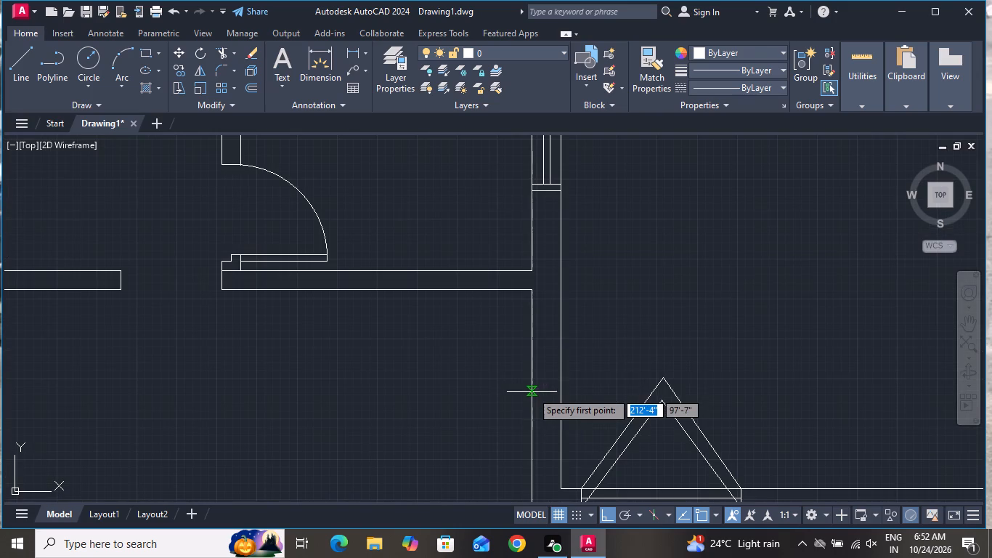
{"action": "left_click", "coordinate": [561, 379]}
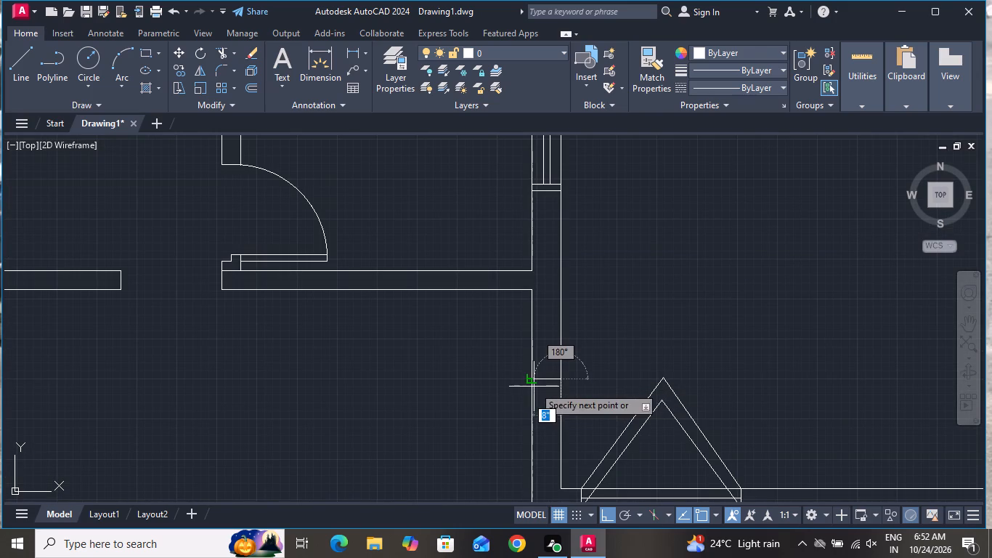
{"action": "left_click", "coordinate": [534, 387]}
{"action": "right_click", "coordinate": [534, 387]}
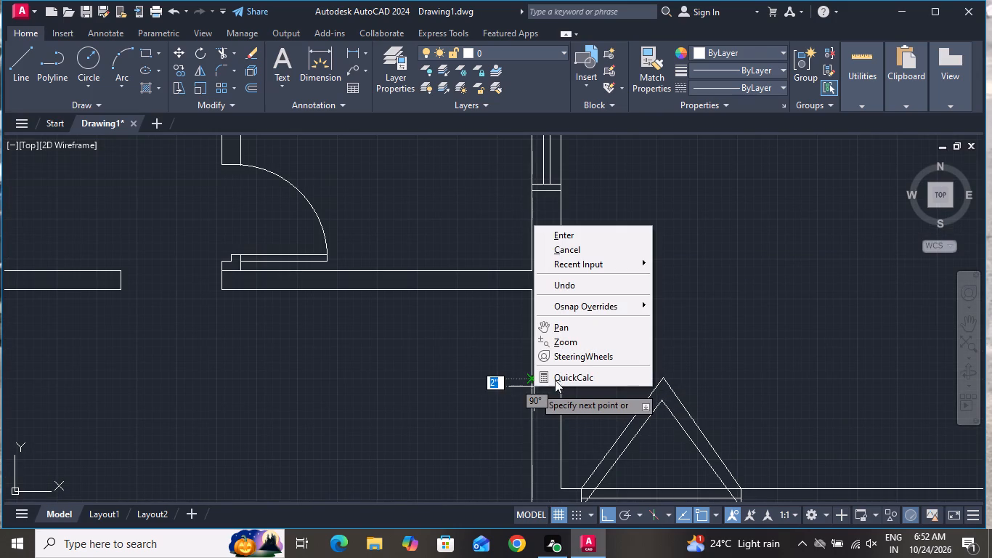
{"action": "left_click", "coordinate": [563, 248]}
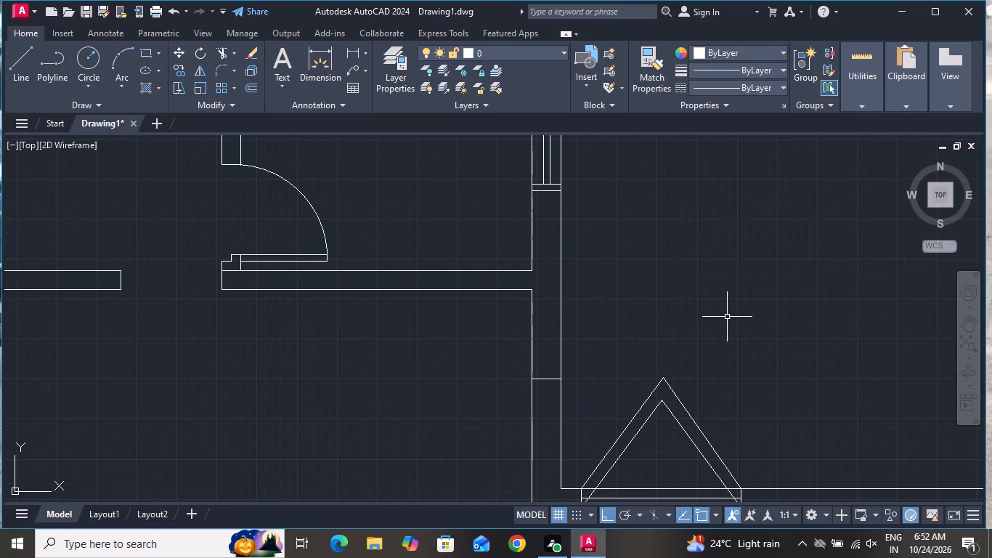
Offset the horizontal line across the wall beside the triangular door symbol 2' both upward and downward.
{"action": "key", "text": "o"}
{"action": "key", "text": "space"}
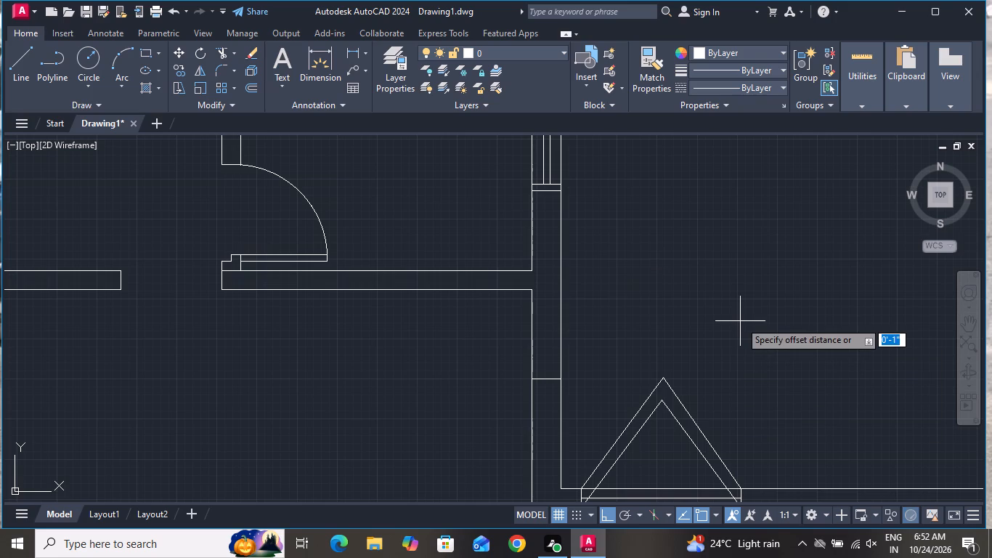
{"action": "key", "text": "2"}
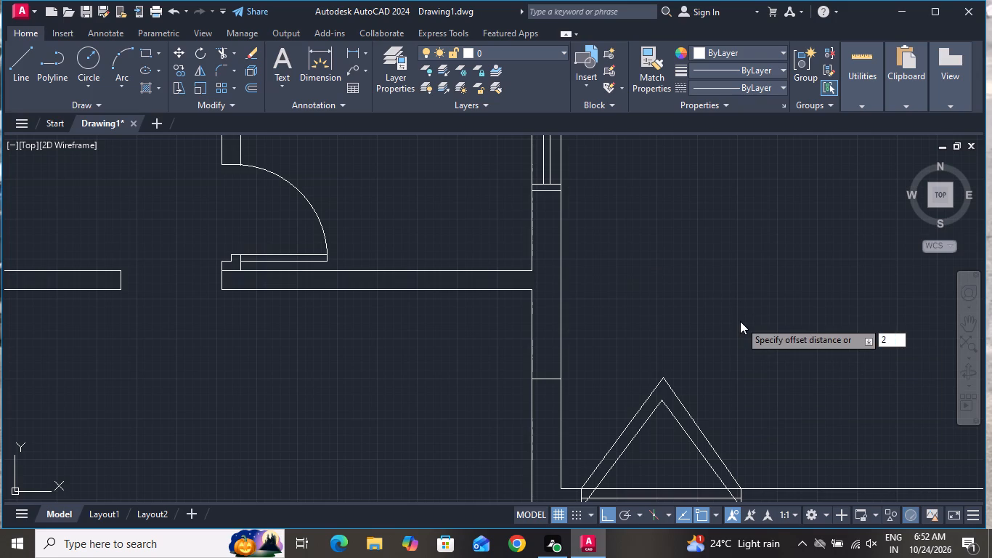
{"action": "key", "text": "apostrophe"}
{"action": "key", "text": "Return"}
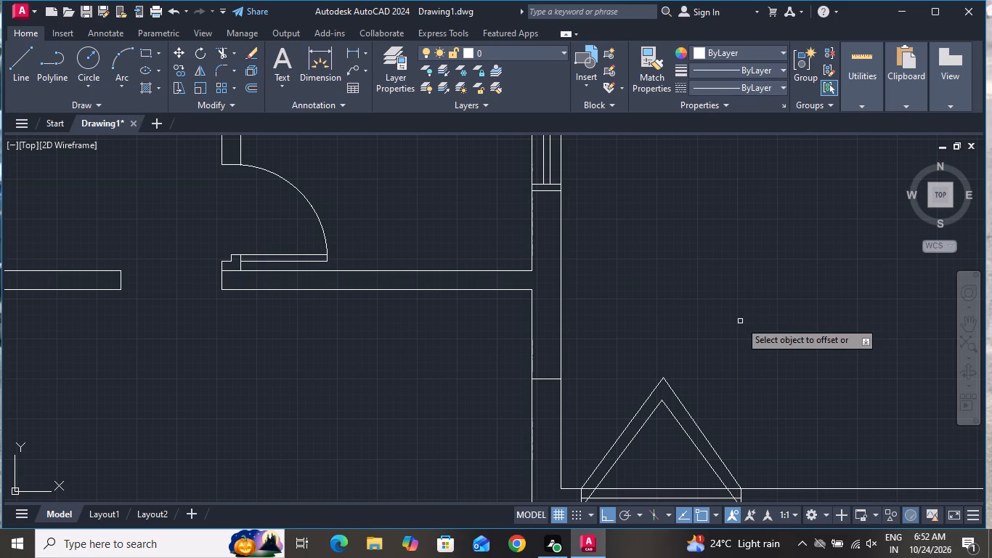
{"action": "left_click", "coordinate": [548, 381]}
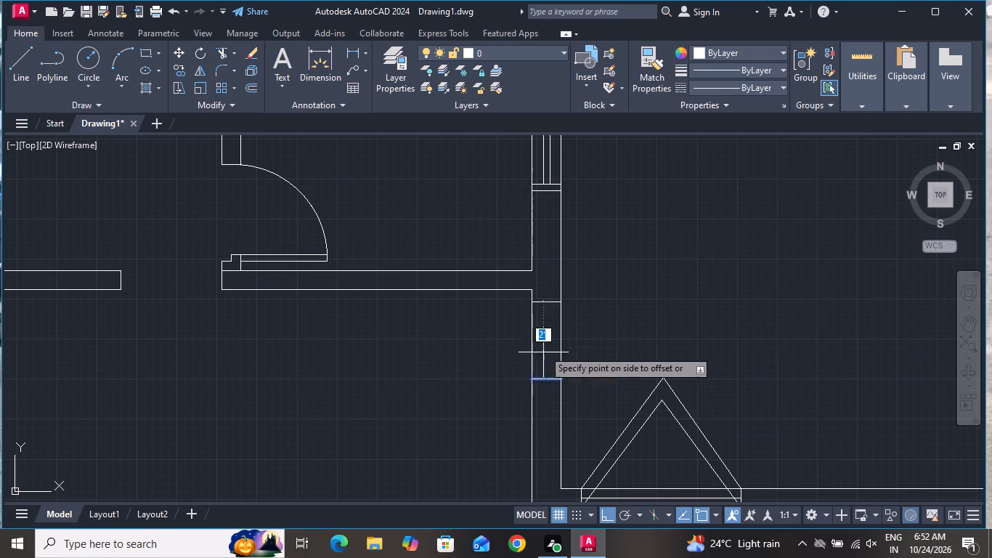
{"action": "left_click", "coordinate": [542, 345]}
{"action": "left_click", "coordinate": [548, 379]}
{"action": "left_click", "coordinate": [552, 413]}
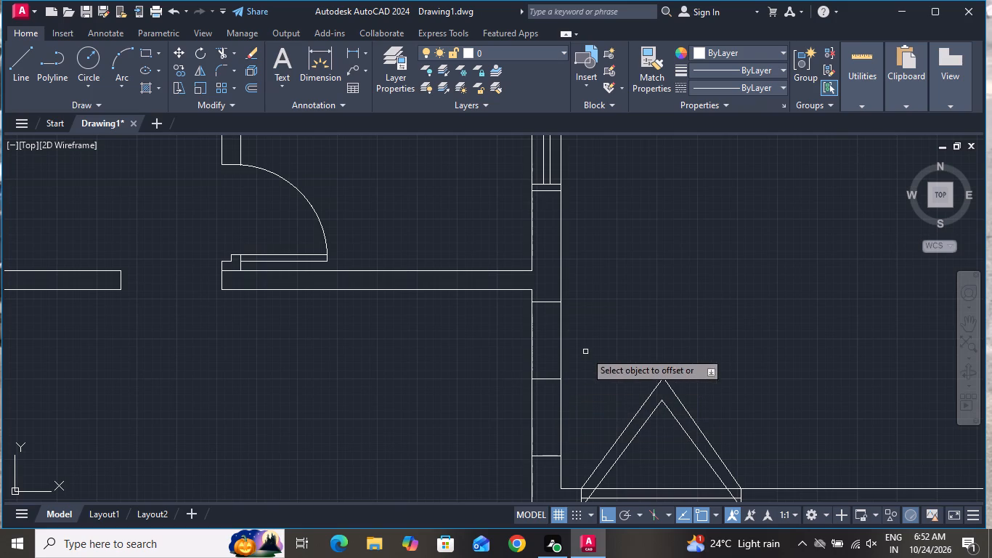
Draw a horizontal line across the northeast room's west wall, extending the south face of the adjoining horizontal partition.
{"action": "right_click", "coordinate": [598, 327]}
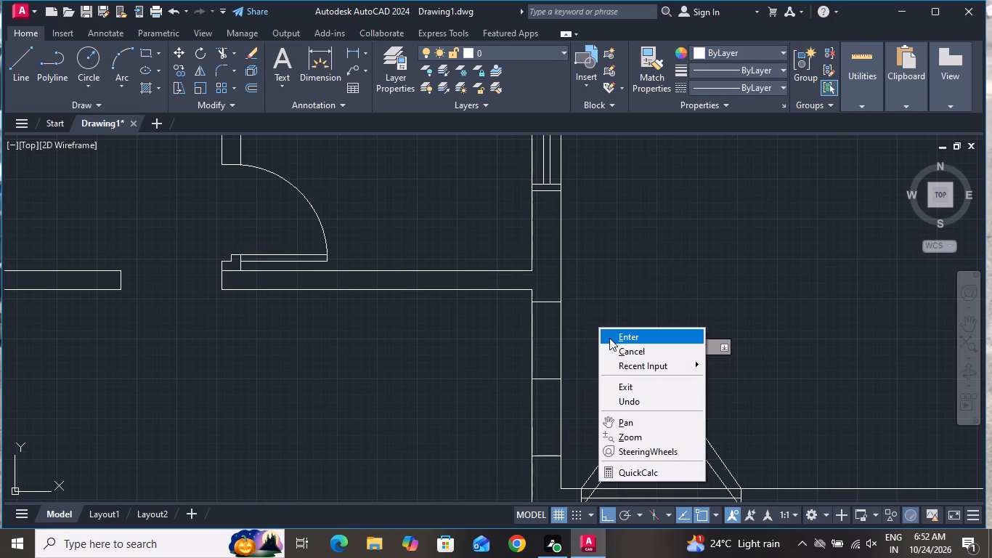
{"action": "left_click", "coordinate": [614, 349]}
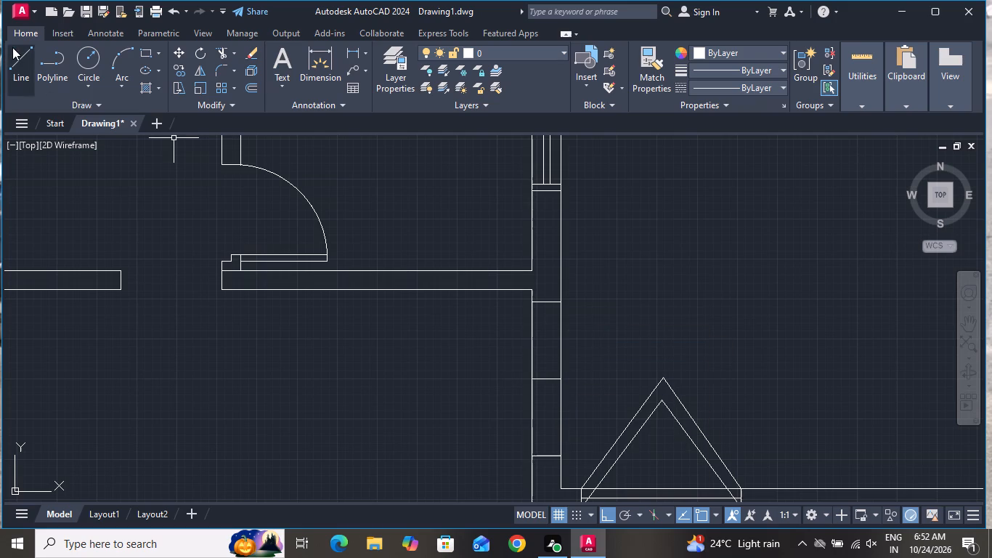
{"action": "left_click", "coordinate": [12, 47]}
{"action": "scroll", "coordinate": [570, 313], "scroll_direction": "up", "scroll_amount": 1}
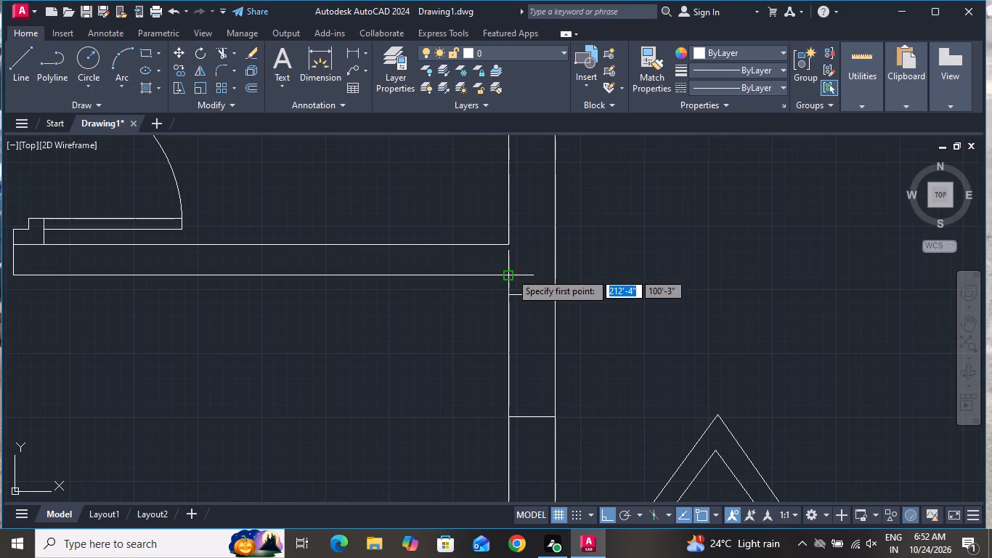
{"action": "left_click", "coordinate": [511, 272]}
{"action": "left_click", "coordinate": [550, 273]}
{"action": "right_click", "coordinate": [555, 275]}
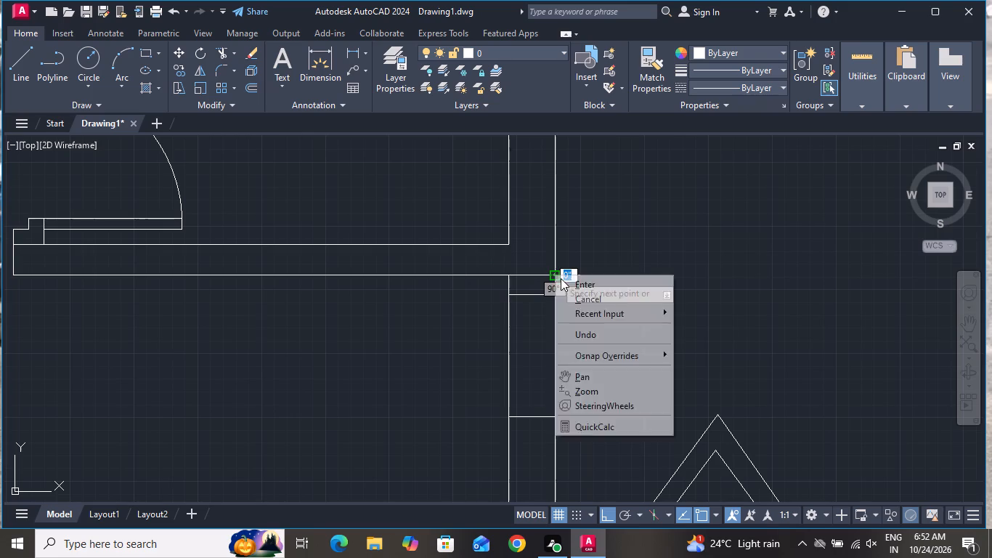
{"action": "left_click", "coordinate": [574, 292]}
{"action": "scroll", "coordinate": [594, 267], "scroll_direction": "down", "scroll_amount": 1}
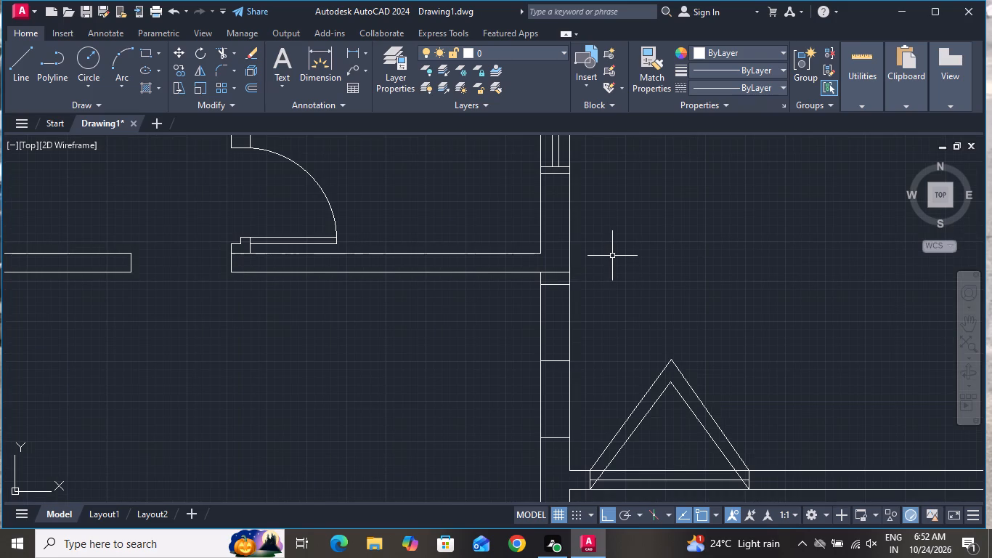
Offset the southernmost of the window's three horizontal lines beside the triangular door symbol 2" to the south.
{"action": "type", "text": "o 2"}
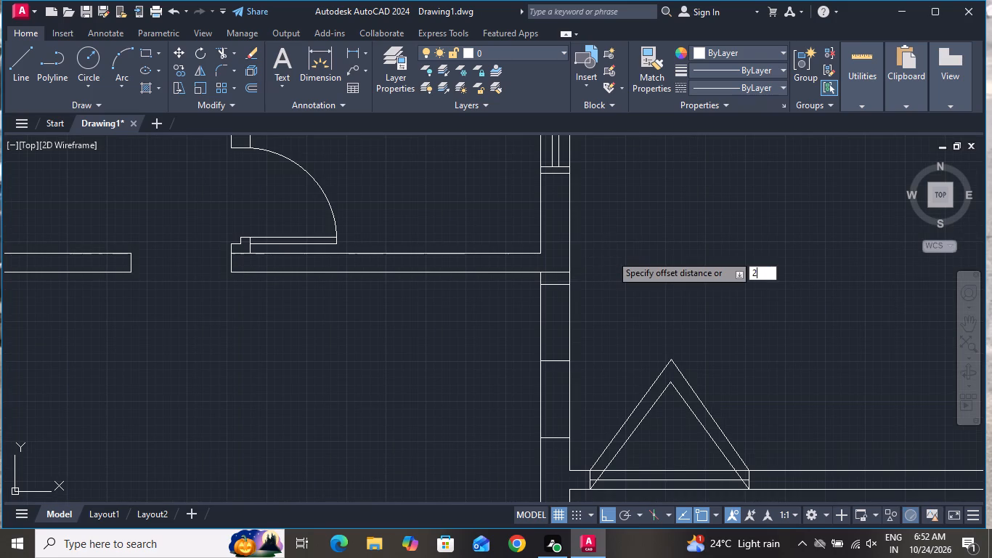
{"action": "key", "text": "shift+quotedbl"}
{"action": "key", "text": "Return"}
{"action": "scroll", "coordinate": [611, 254], "scroll_direction": "down", "scroll_amount": 1}
{"action": "scroll", "coordinate": [582, 391], "scroll_direction": "up", "scroll_amount": 2}
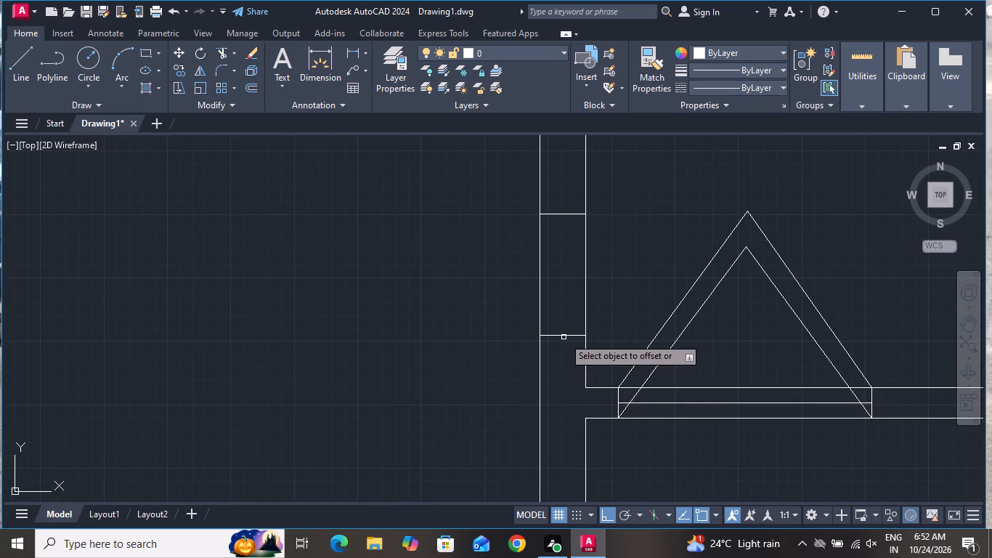
{"action": "left_click", "coordinate": [564, 337]}
{"action": "left_click", "coordinate": [572, 376]}
{"action": "right_click", "coordinate": [388, 272]}
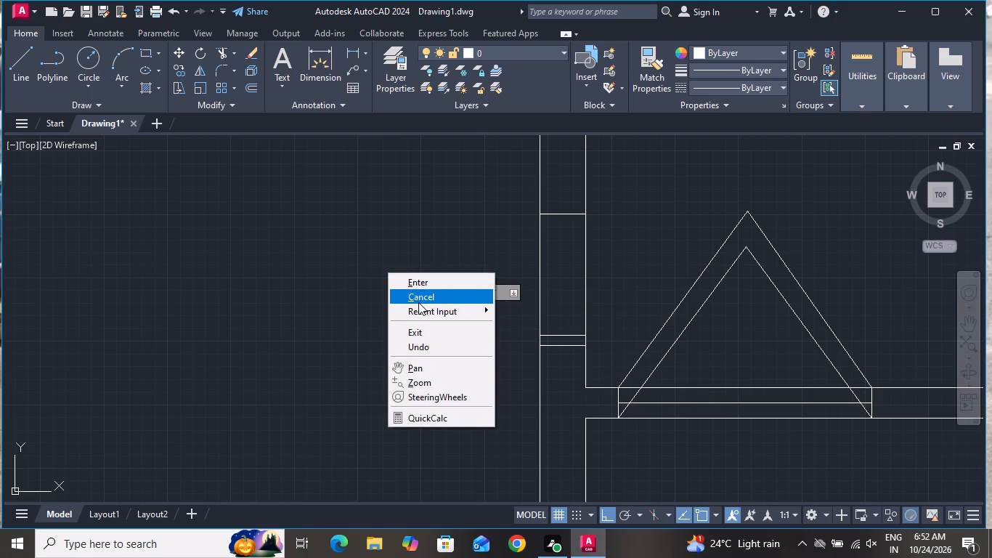
{"action": "left_click", "coordinate": [418, 302]}
Draw a 4' vertical centre line between the midpoints of the new window's north and south opening lines.
{"action": "left_click", "coordinate": [24, 52]}
{"action": "scroll", "coordinate": [412, 386], "scroll_direction": "down", "scroll_amount": 2}
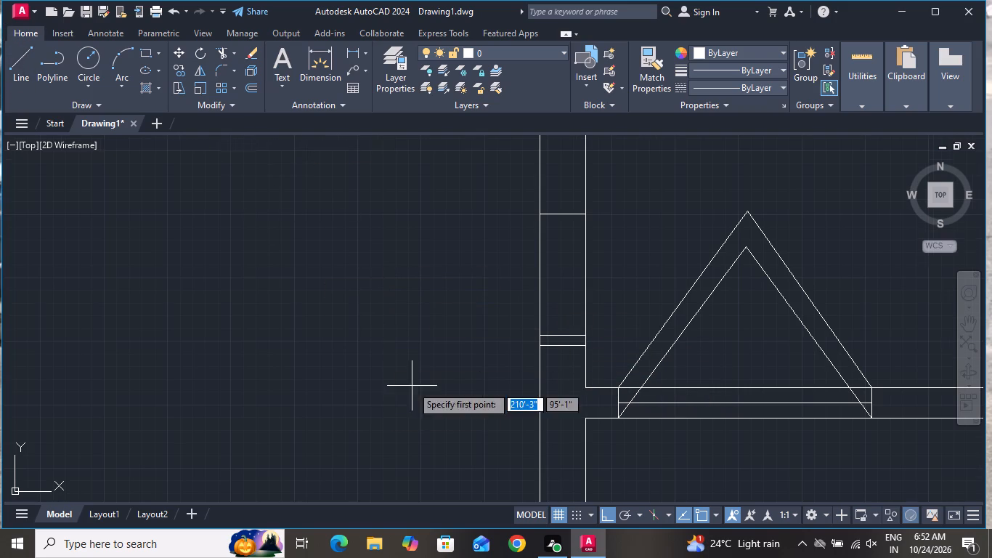
{"action": "scroll", "coordinate": [516, 201], "scroll_direction": "up", "scroll_amount": 1}
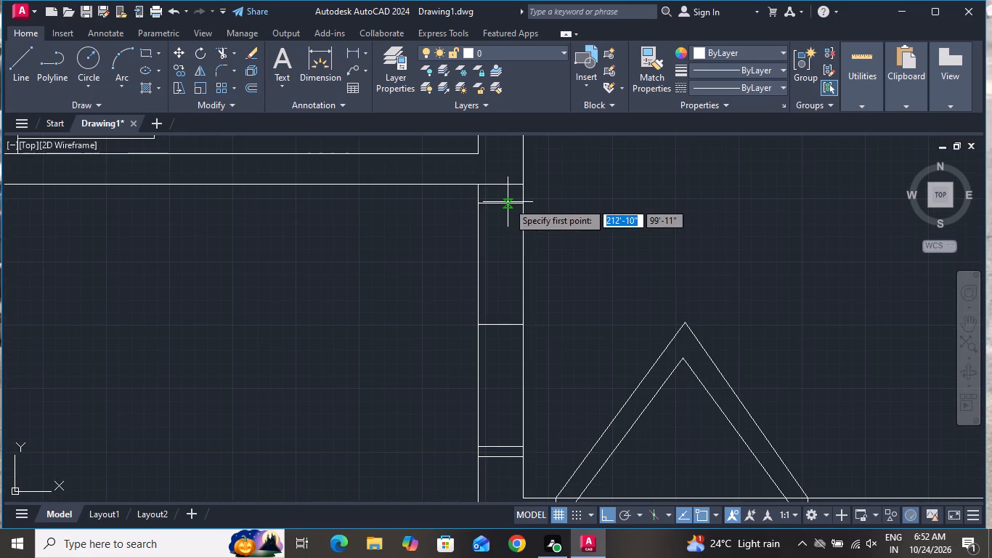
{"action": "left_click", "coordinate": [500, 204]}
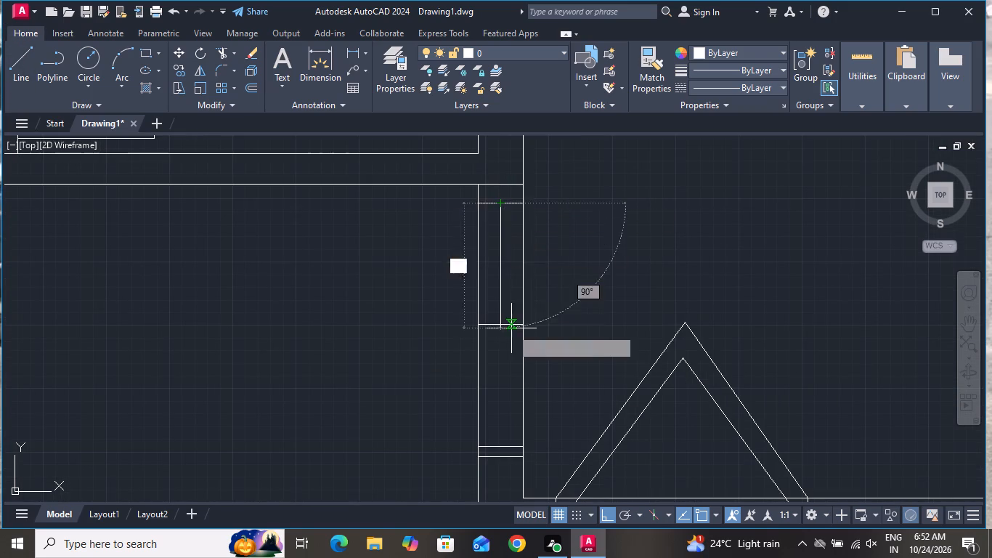
{"action": "scroll", "coordinate": [511, 328], "scroll_direction": "down", "scroll_amount": 2}
{"action": "scroll", "coordinate": [513, 402], "scroll_direction": "up", "scroll_amount": 3}
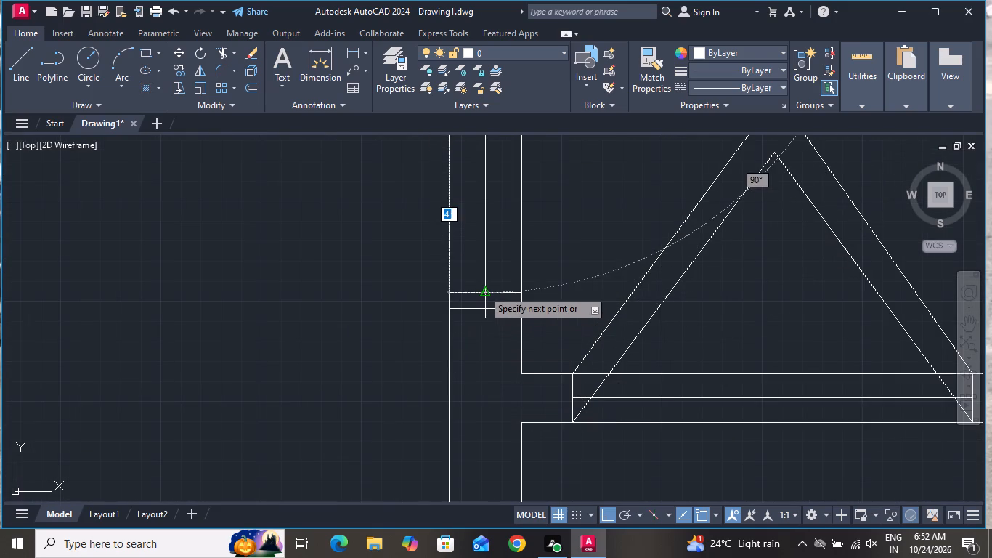
{"action": "left_click", "coordinate": [481, 288]}
{"action": "right_click", "coordinate": [513, 320]}
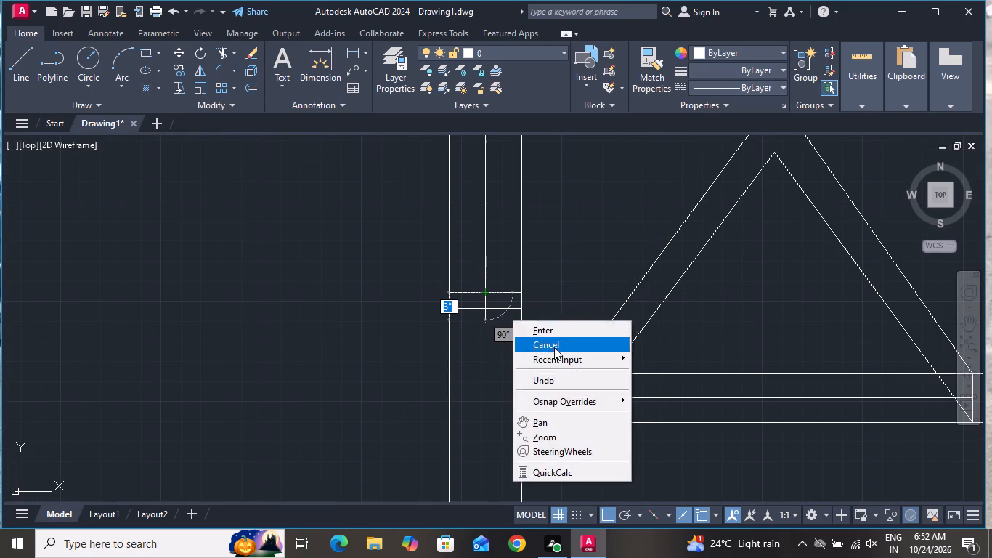
{"action": "left_click", "coordinate": [554, 347]}
Offset the new window's vertical centre line 1" to both the east and the west.
{"action": "scroll", "coordinate": [513, 394], "scroll_direction": "down", "scroll_amount": 2}
{"action": "type", "text": "o"}
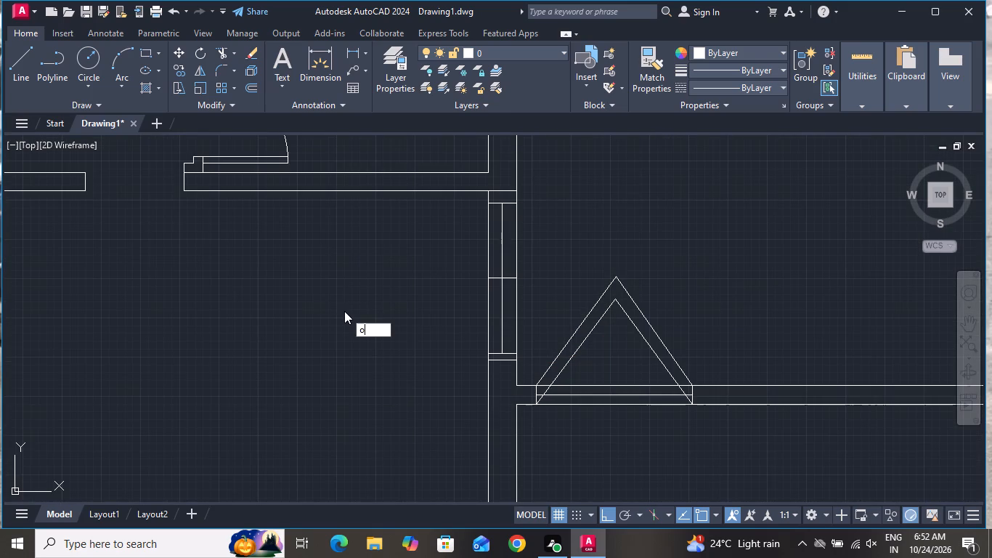
{"action": "key", "text": "space"}
{"action": "key", "text": "1"}
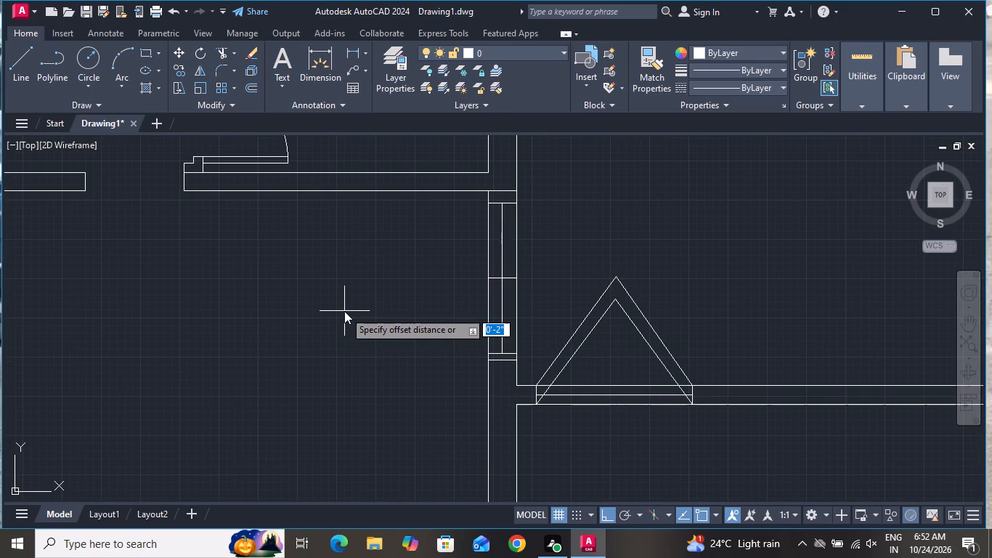
{"action": "key", "text": "shift+quotedbl"}
{"action": "key", "text": "Return"}
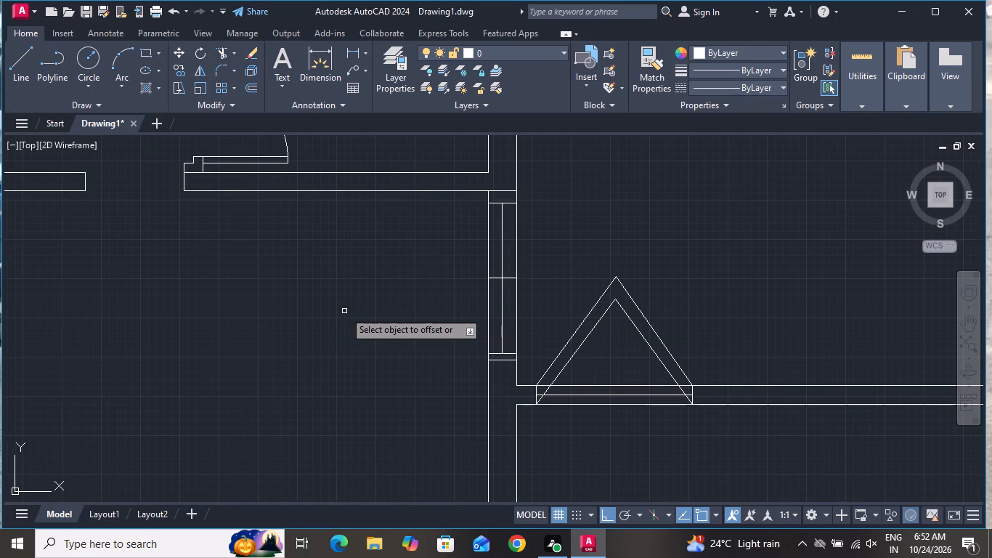
{"action": "scroll", "coordinate": [500, 238], "scroll_direction": "up", "scroll_amount": 1}
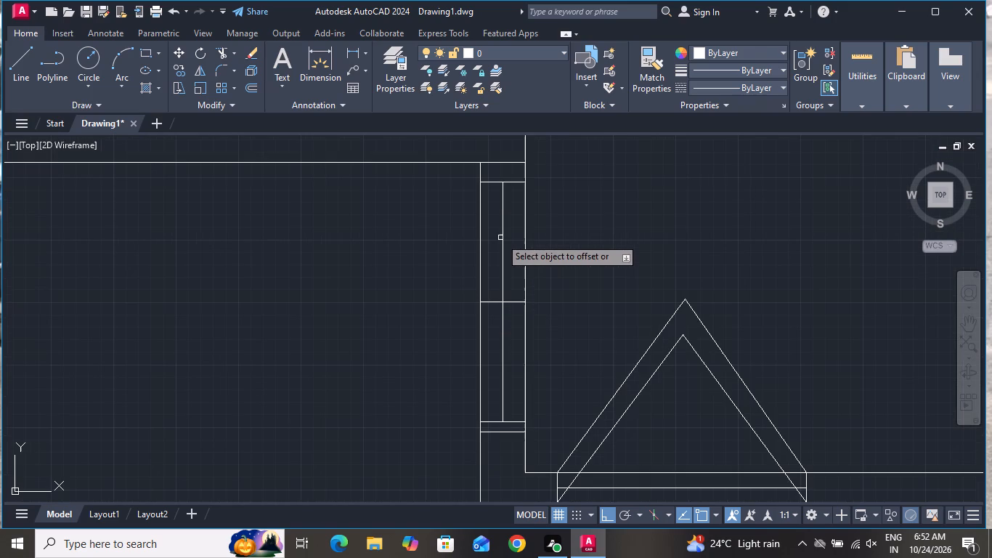
{"action": "left_click", "coordinate": [504, 237]}
{"action": "left_click", "coordinate": [510, 233]}
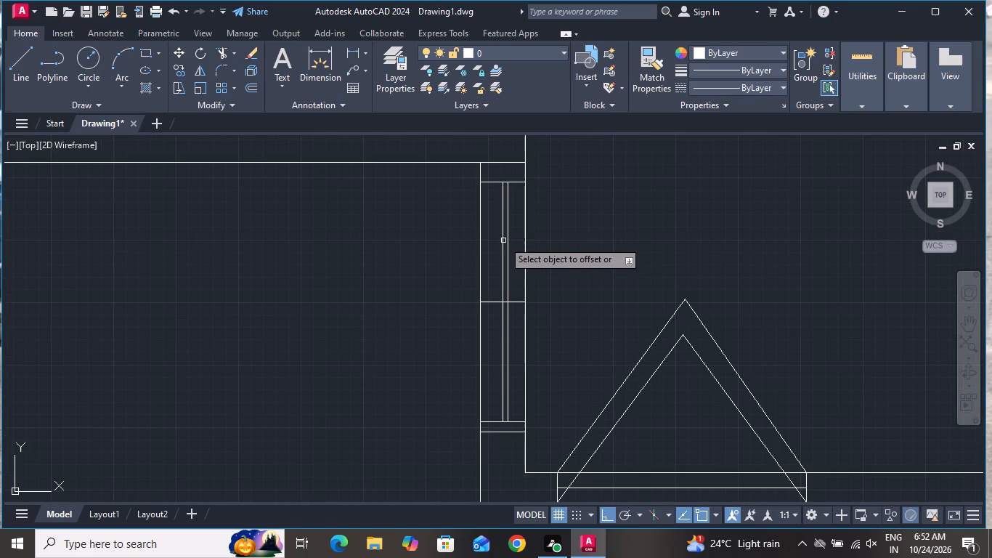
{"action": "left_click", "coordinate": [502, 240]}
{"action": "left_click", "coordinate": [479, 249]}
{"action": "right_click", "coordinate": [378, 267]}
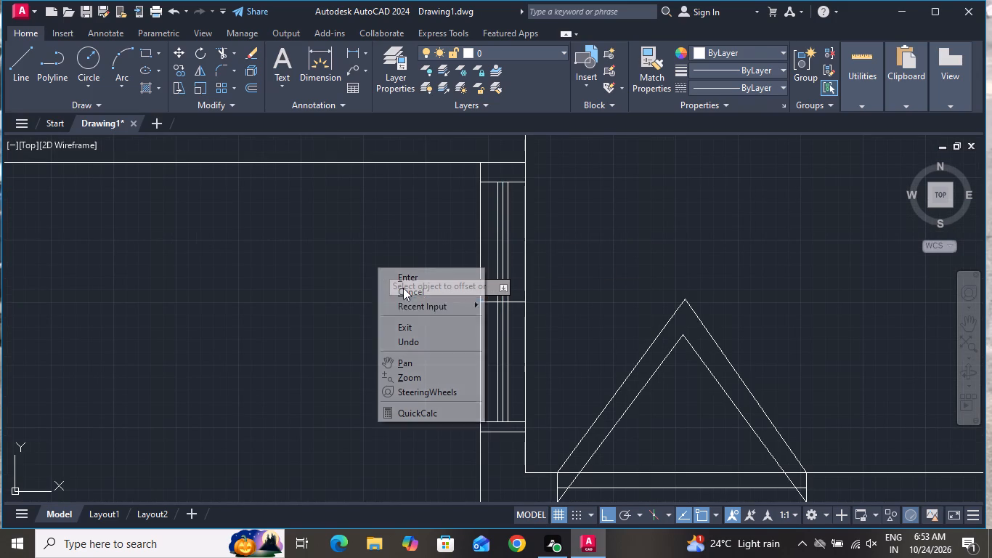
{"action": "left_click", "coordinate": [420, 294]}
Delete the vertical centre line and the horizontal middle line inside the window beside the triangular door symbol.
{"action": "scroll", "coordinate": [513, 302], "scroll_direction": "up", "scroll_amount": 5}
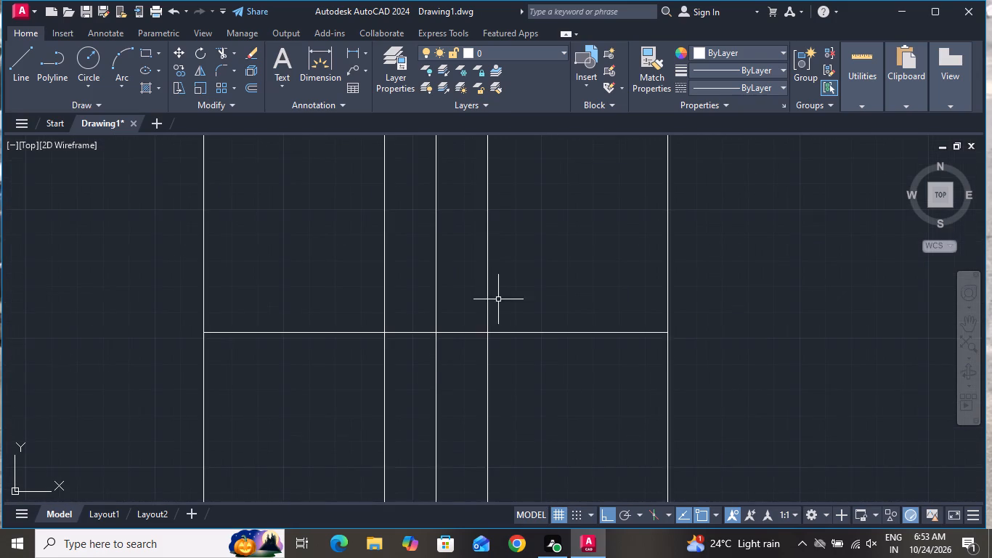
{"action": "scroll", "coordinate": [468, 315], "scroll_direction": "up", "scroll_amount": 1}
{"action": "left_click", "coordinate": [452, 313]}
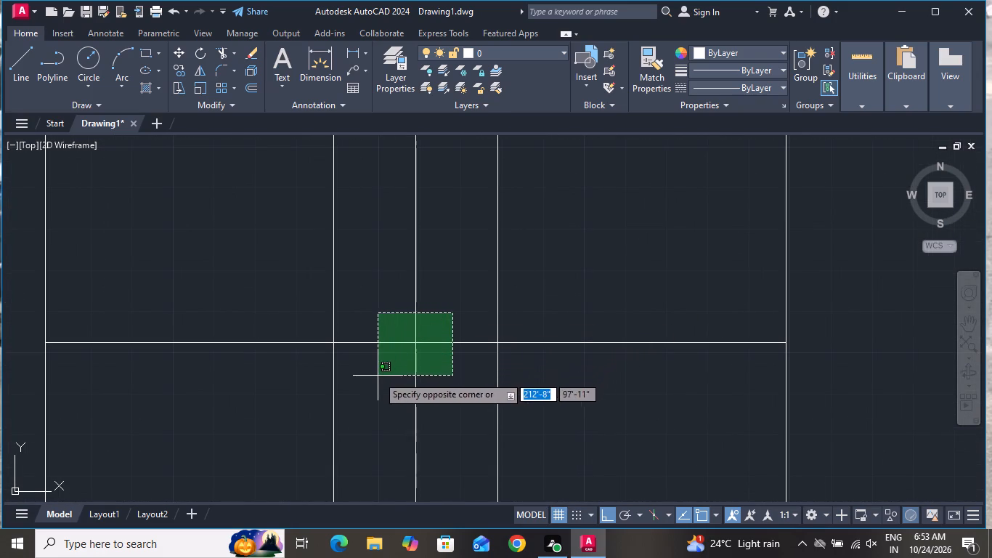
{"action": "left_click", "coordinate": [378, 376]}
{"action": "key", "text": "Delete"}
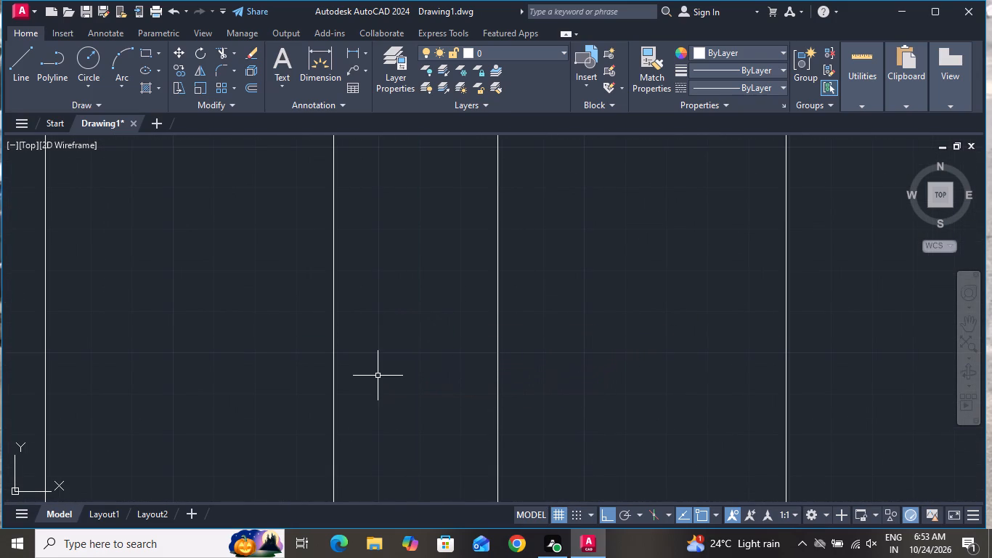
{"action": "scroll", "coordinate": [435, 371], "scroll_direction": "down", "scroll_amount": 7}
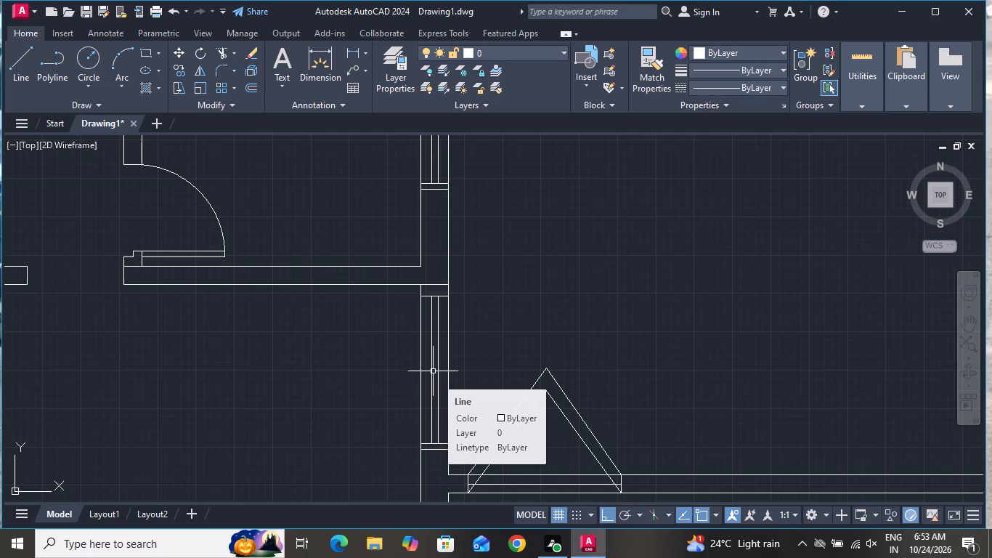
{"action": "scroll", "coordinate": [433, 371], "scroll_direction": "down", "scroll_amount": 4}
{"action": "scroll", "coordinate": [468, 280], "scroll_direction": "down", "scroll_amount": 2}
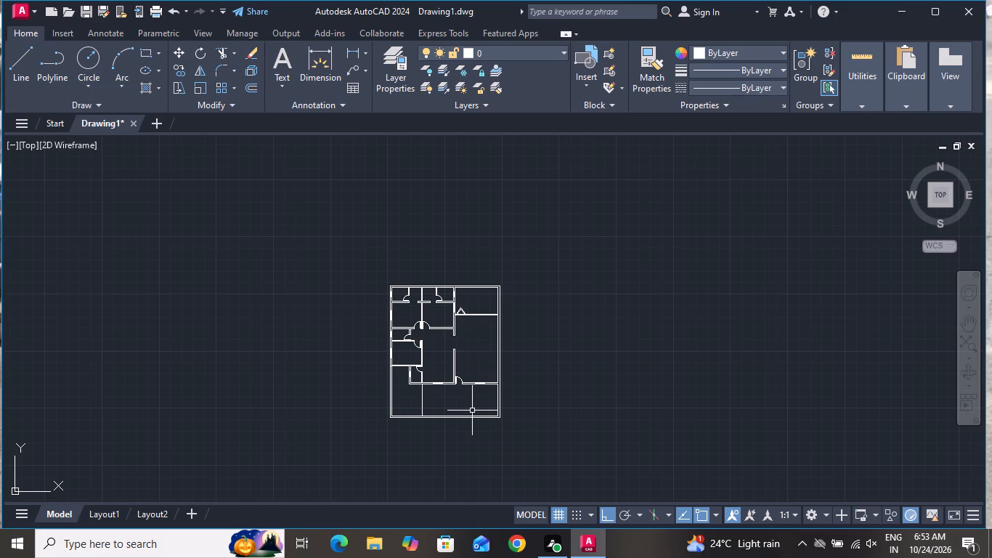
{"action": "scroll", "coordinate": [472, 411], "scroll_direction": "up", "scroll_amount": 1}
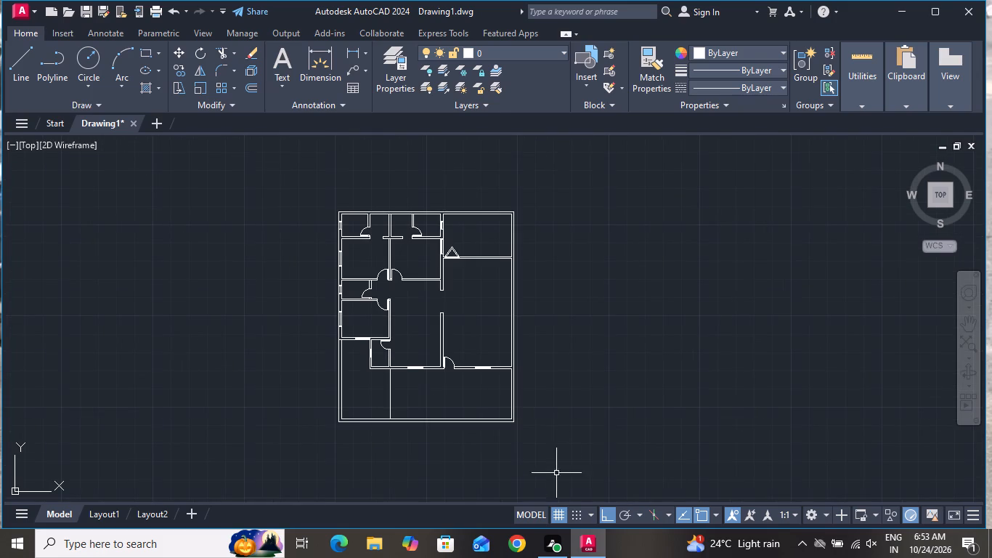
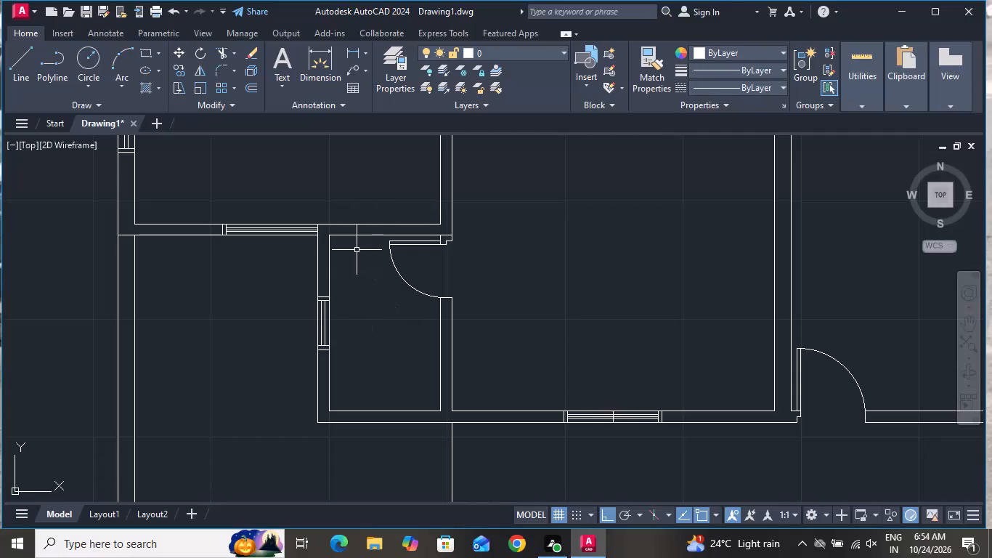
Draw a line 3' east from the small room's door-opening south corner, continuing about 3'-4" south inside the adjoining room.
{"action": "scroll", "coordinate": [357, 249], "scroll_direction": "down", "scroll_amount": 1}
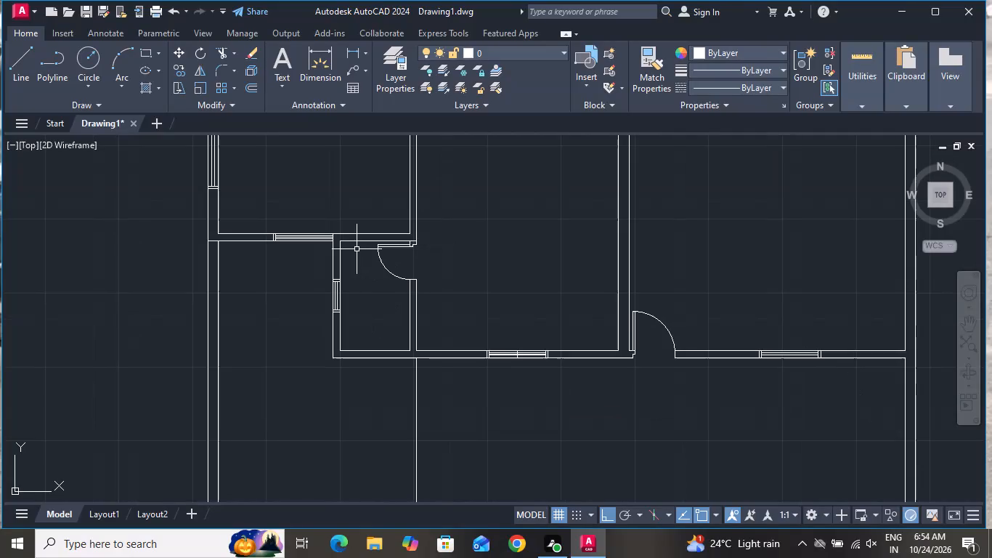
{"action": "scroll", "coordinate": [357, 249], "scroll_direction": "down", "scroll_amount": 1}
{"action": "left_click", "coordinate": [33, 54]}
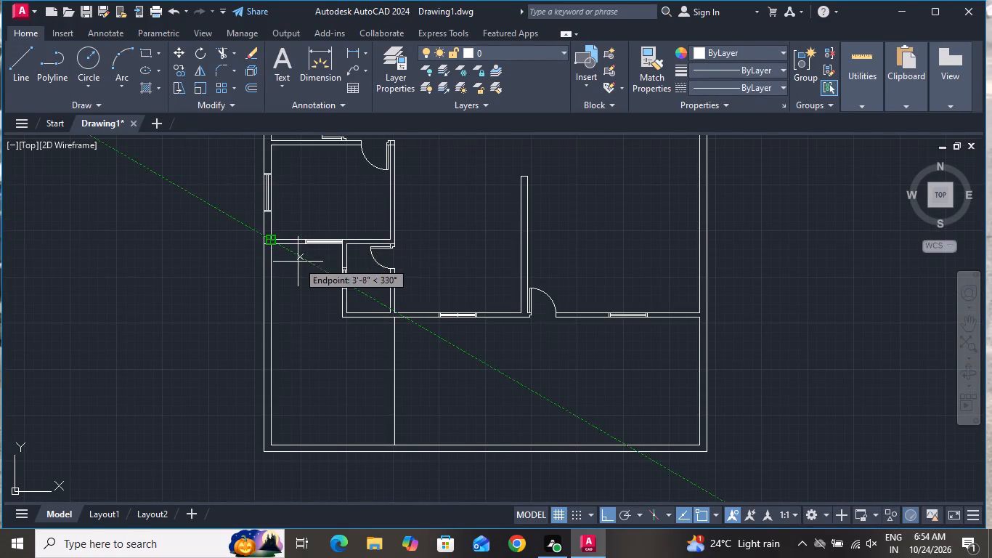
{"action": "scroll", "coordinate": [368, 252], "scroll_direction": "up", "scroll_amount": 2}
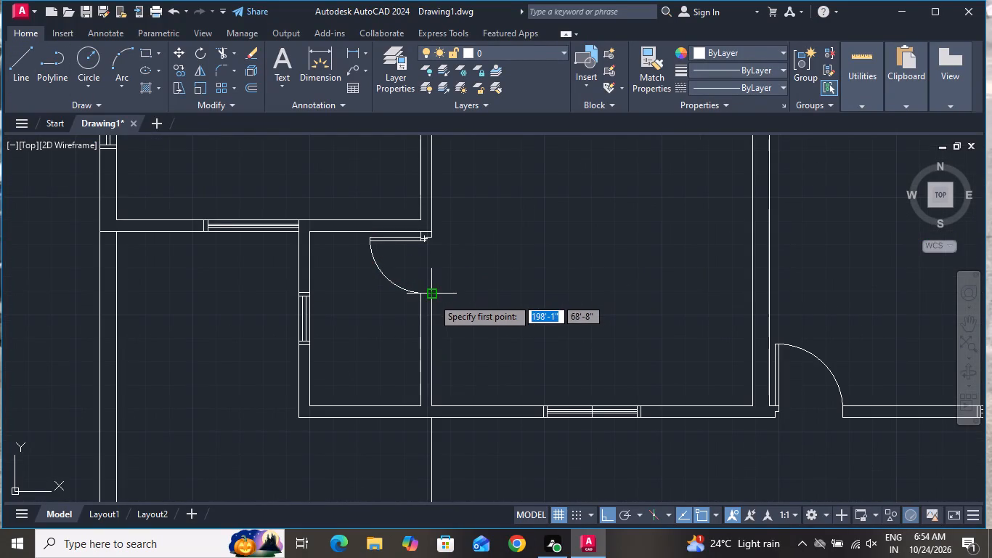
{"action": "left_click", "coordinate": [433, 298]}
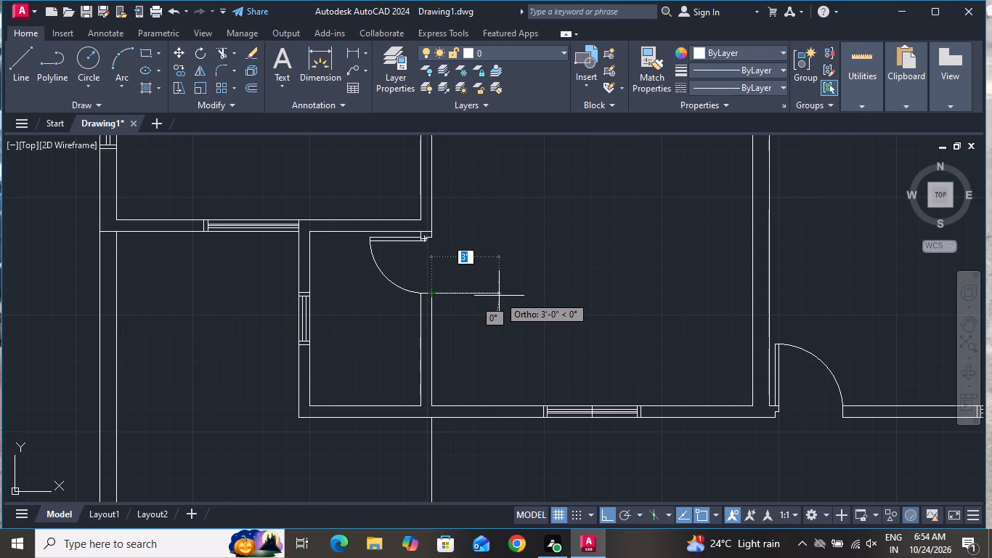
{"action": "left_click", "coordinate": [499, 296]}
{"action": "left_click", "coordinate": [500, 369]}
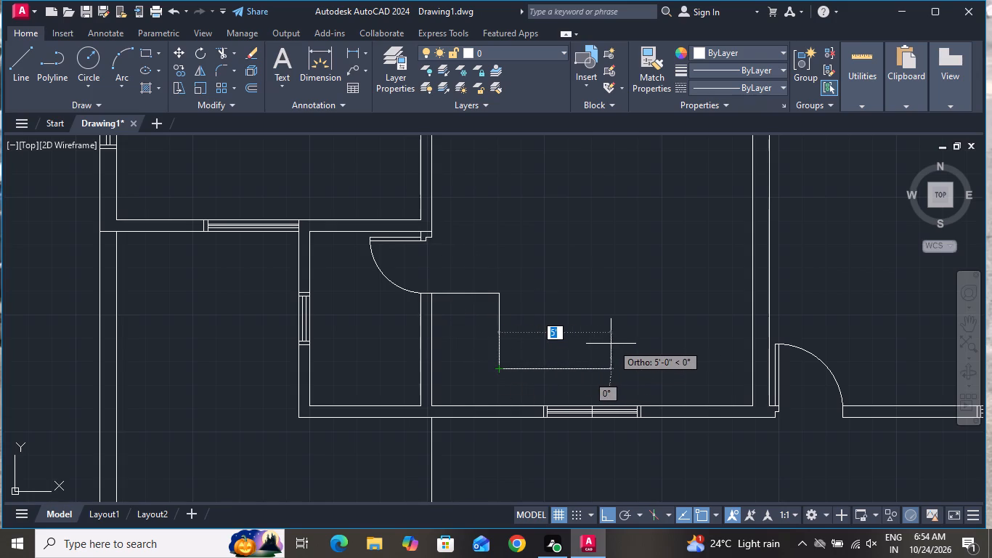
{"action": "right_click", "coordinate": [590, 339]}
{"action": "left_click", "coordinate": [625, 360]}
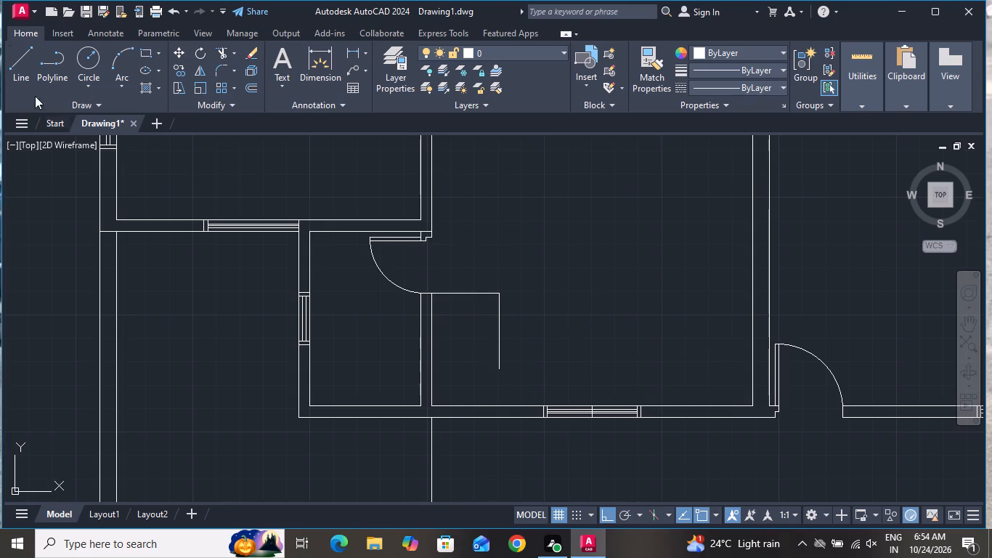
Extend the counter outline from near the short line's south end: about 8' east, 8'-4" north, and east to the room's east wall.
{"action": "left_click", "coordinate": [28, 52]}
{"action": "scroll", "coordinate": [510, 356], "scroll_direction": "up", "scroll_amount": 1}
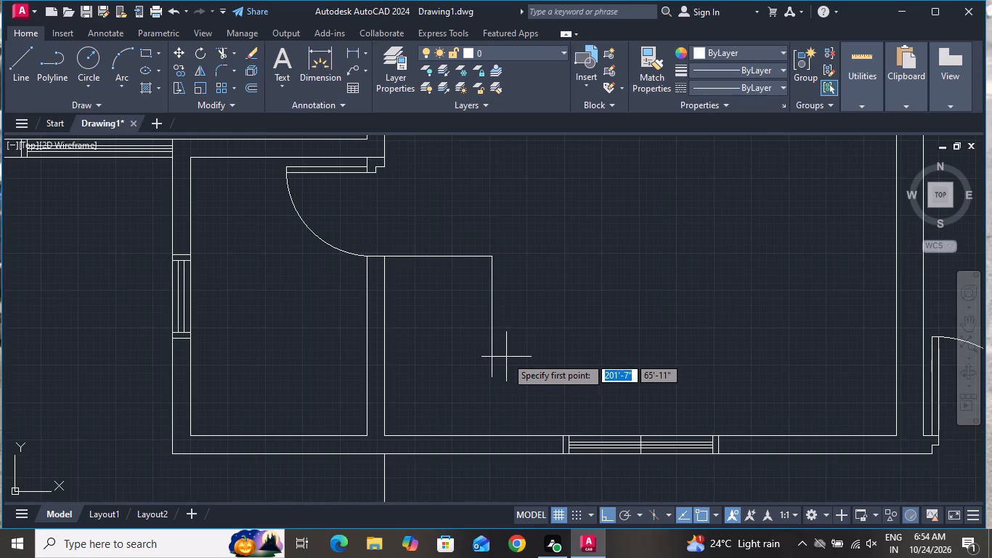
{"action": "left_click", "coordinate": [493, 357]}
{"action": "scroll", "coordinate": [730, 351], "scroll_direction": "down", "scroll_amount": 1}
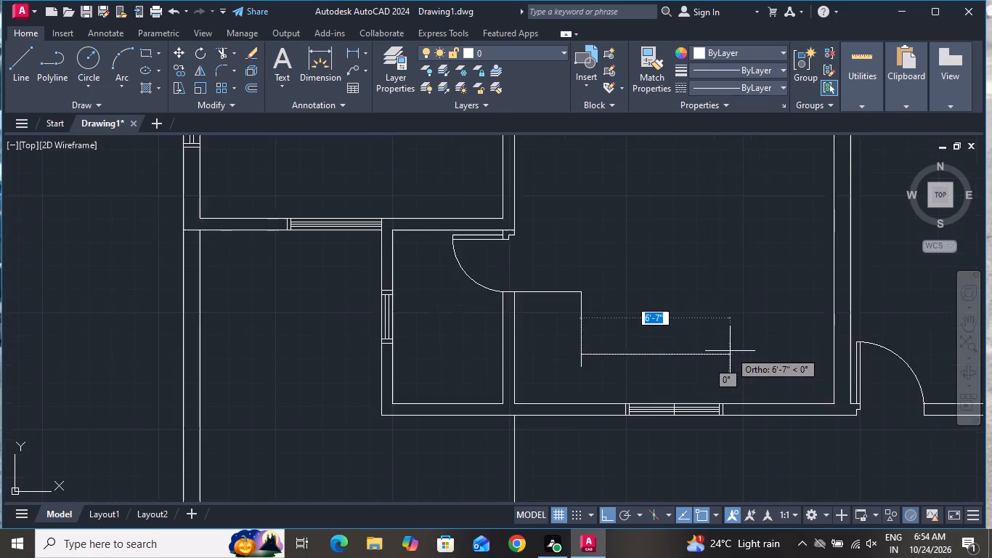
{"action": "scroll", "coordinate": [730, 351], "scroll_direction": "down", "scroll_amount": 1}
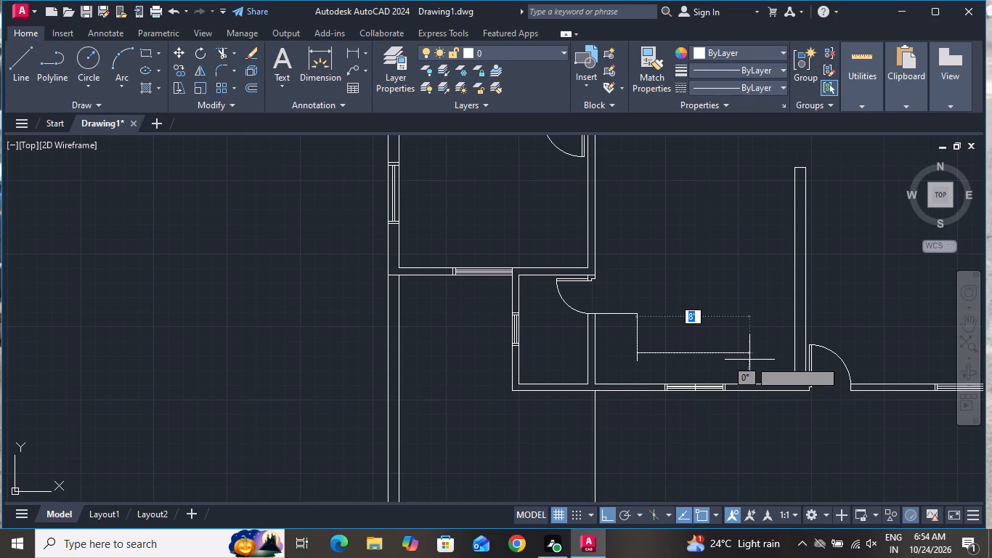
{"action": "left_click", "coordinate": [749, 359]}
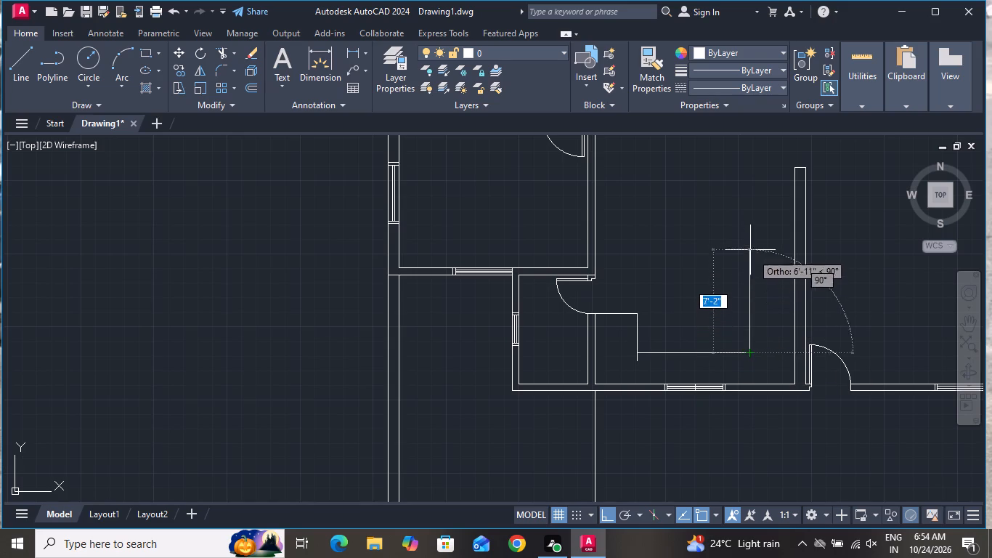
{"action": "left_click", "coordinate": [755, 236]}
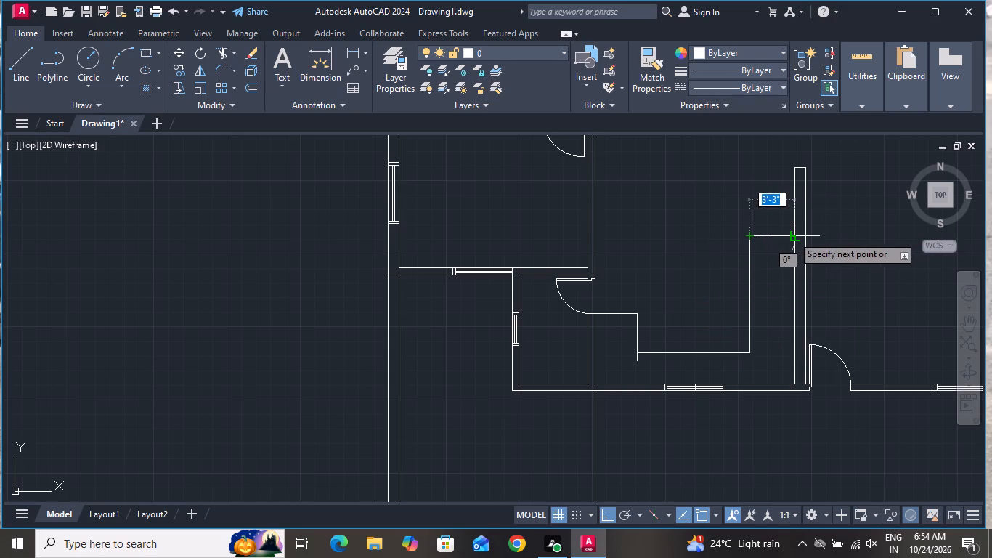
{"action": "left_click", "coordinate": [792, 235]}
{"action": "right_click", "coordinate": [792, 235]}
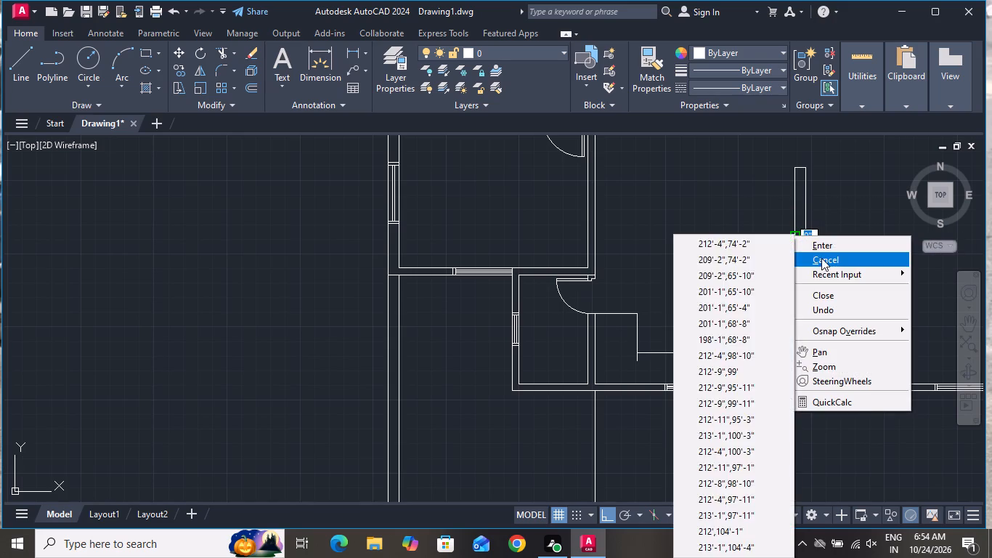
{"action": "left_click", "coordinate": [821, 258]}
Trim the short vertical stub projecting south of the counter outline's southwest inner corner.
{"action": "left_click", "coordinate": [221, 56]}
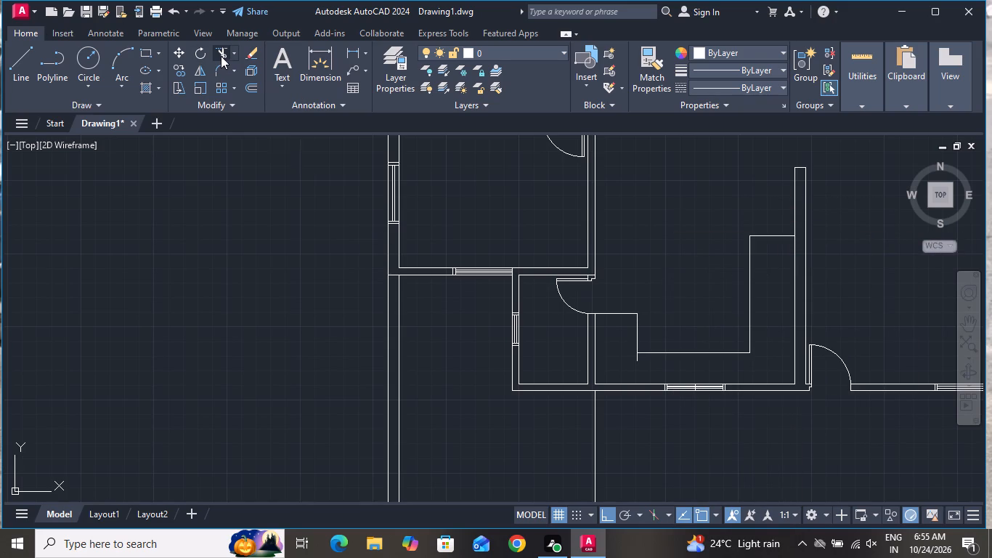
{"action": "scroll", "coordinate": [642, 363], "scroll_direction": "up", "scroll_amount": 3}
{"action": "left_click", "coordinate": [611, 347]}
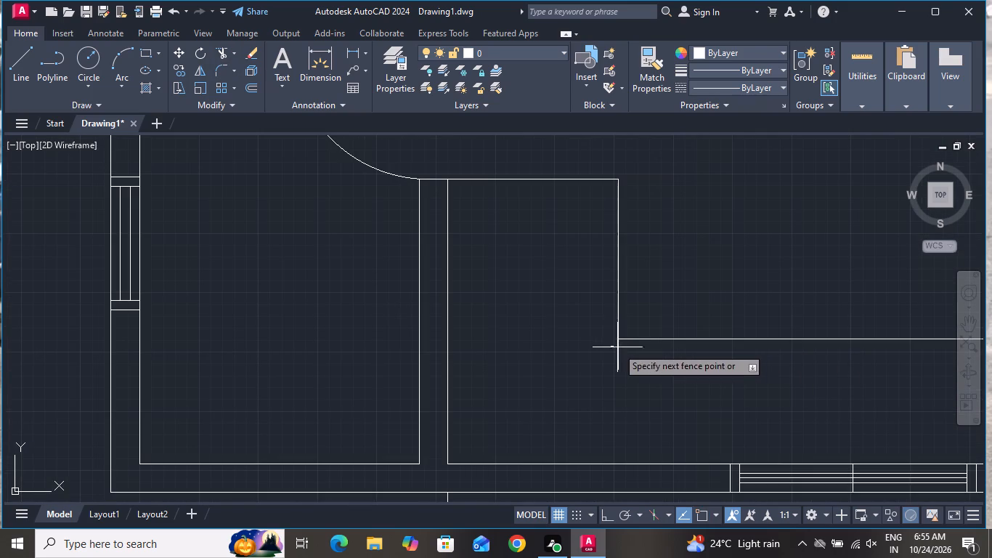
{"action": "left_click", "coordinate": [627, 349]}
{"action": "right_click", "coordinate": [627, 349]}
{"action": "left_click", "coordinate": [643, 170]}
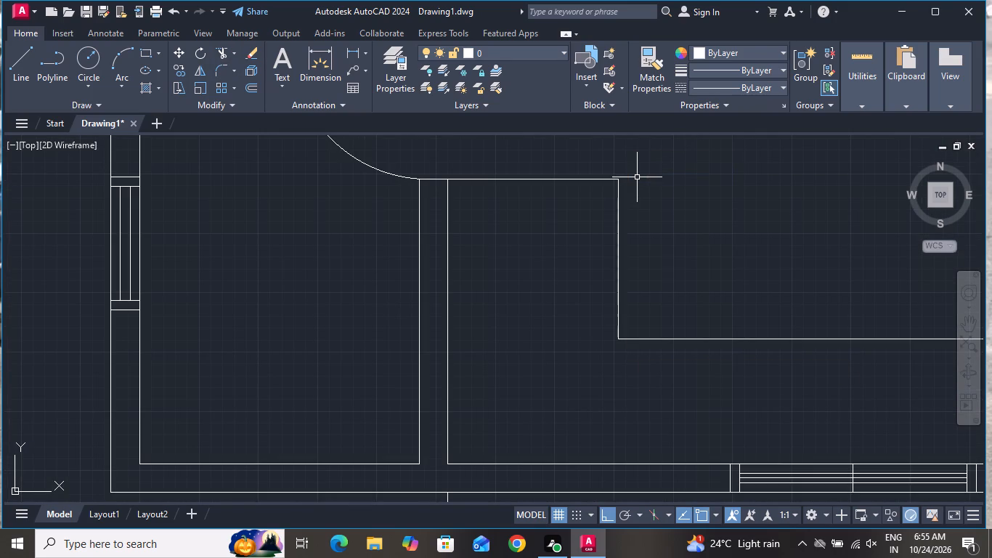
Draw a rectangle about 1'-10" wide by 2'-11" high in the counter's west leg, just south of its north edge.
{"action": "scroll", "coordinate": [524, 222], "scroll_direction": "down", "scroll_amount": 2}
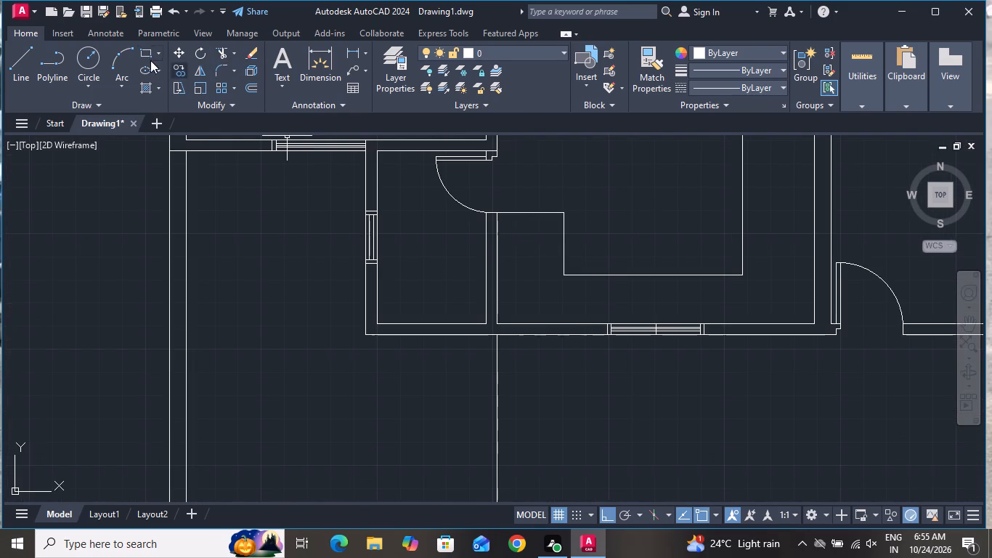
{"action": "left_click", "coordinate": [146, 58]}
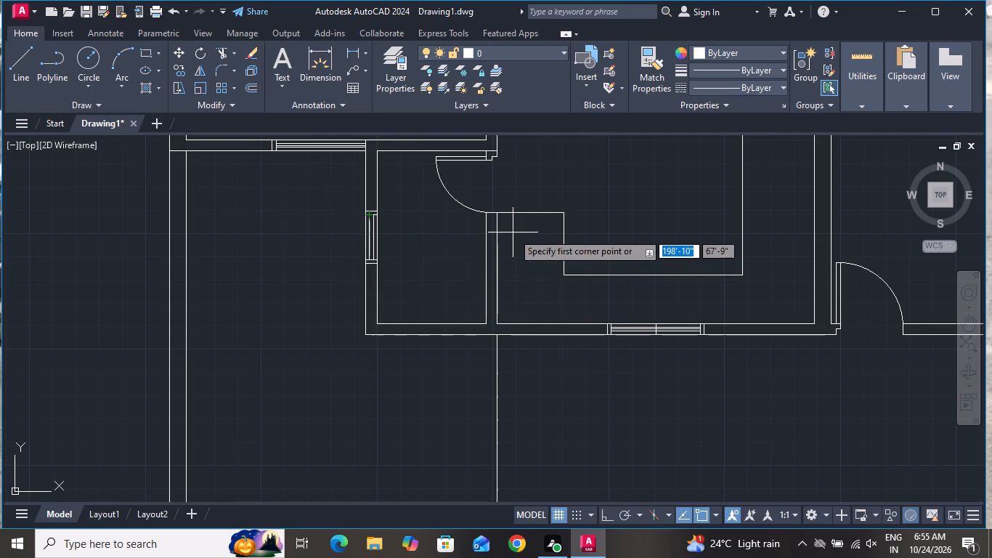
{"action": "scroll", "coordinate": [515, 234], "scroll_direction": "up", "scroll_amount": 1}
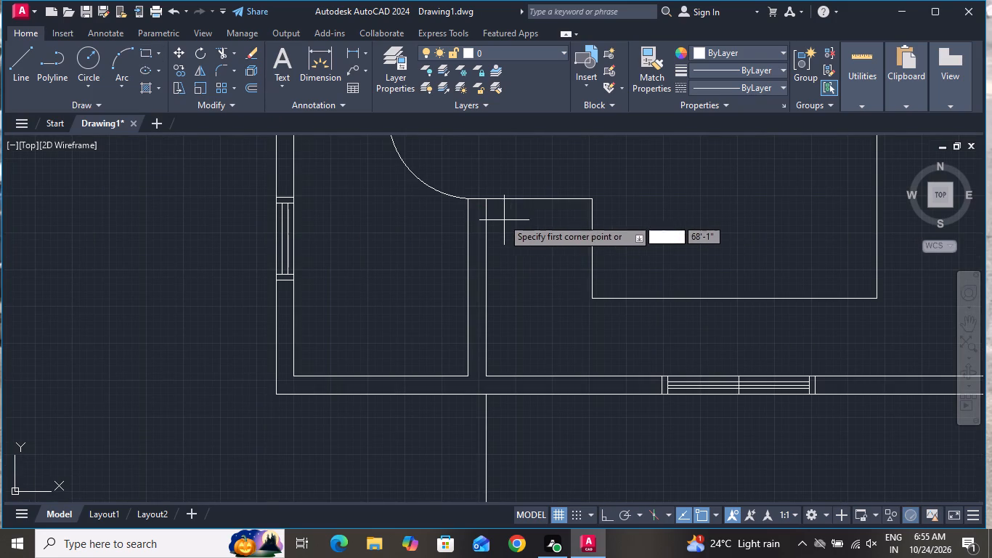
{"action": "left_click", "coordinate": [501, 216]}
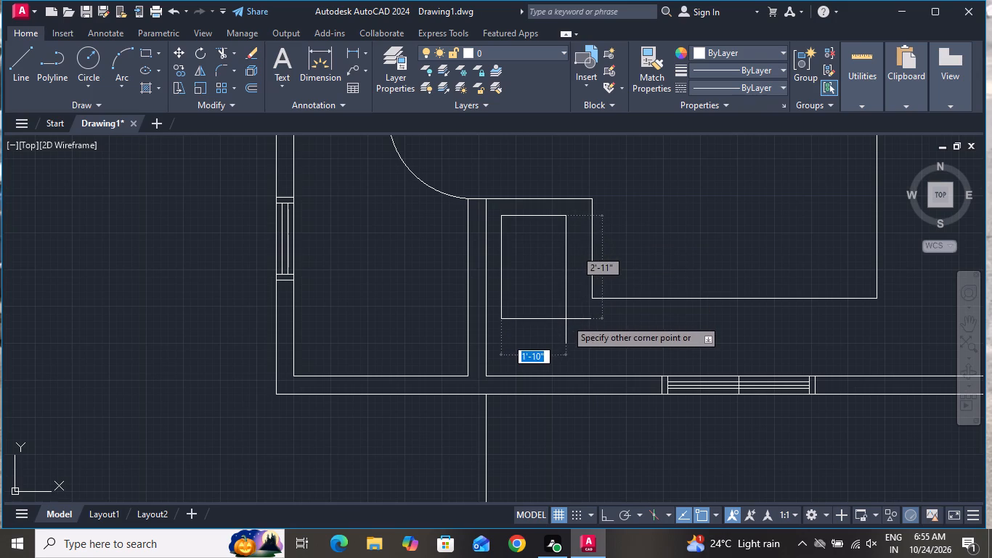
{"action": "left_click", "coordinate": [569, 320]}
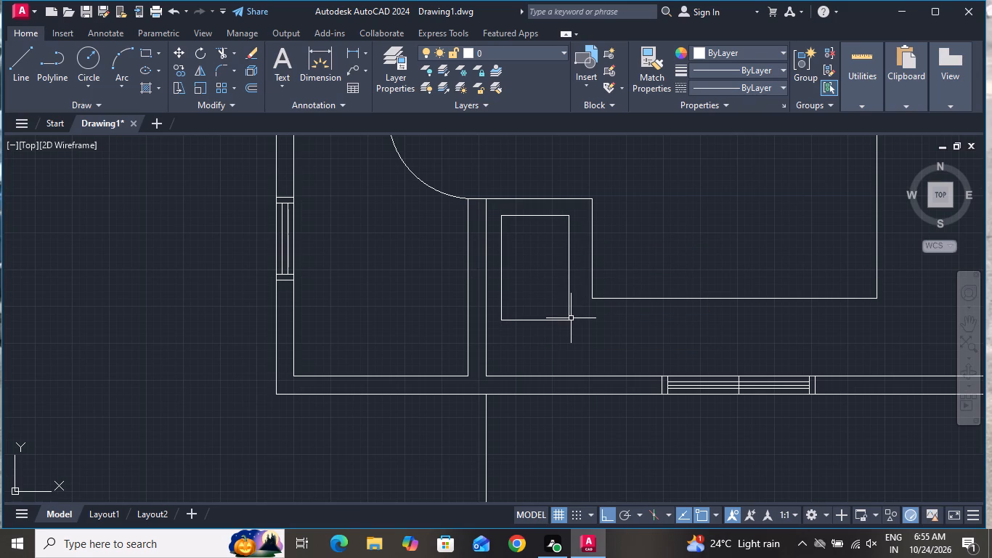
{"action": "right_click", "coordinate": [571, 318]}
{"action": "left_click", "coordinate": [571, 318]}
Offset the new counter rectangle 1" inward.
{"action": "key", "text": "o"}
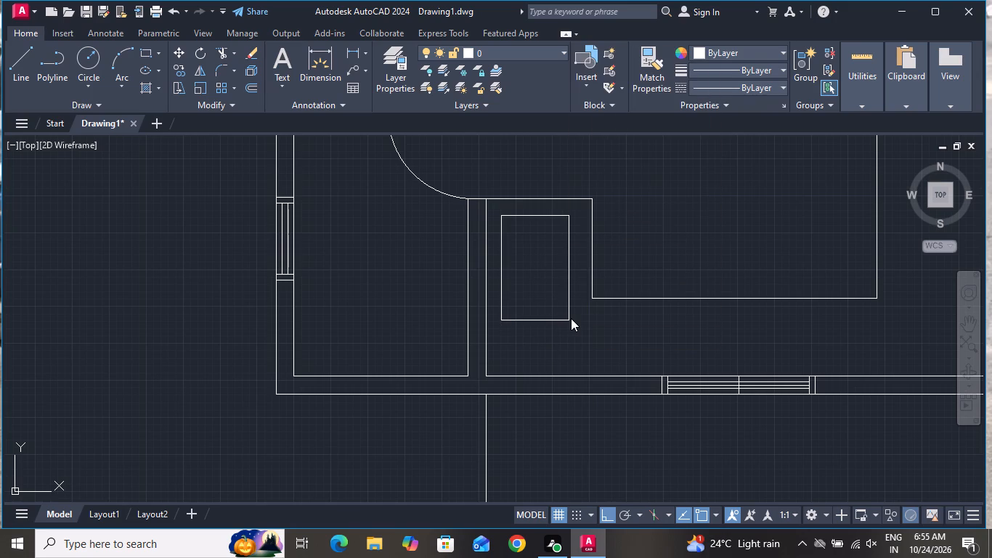
{"action": "key", "text": "space"}
{"action": "key", "text": "1"}
{"action": "key", "text": "shift+quotedbl"}
{"action": "key", "text": "Return"}
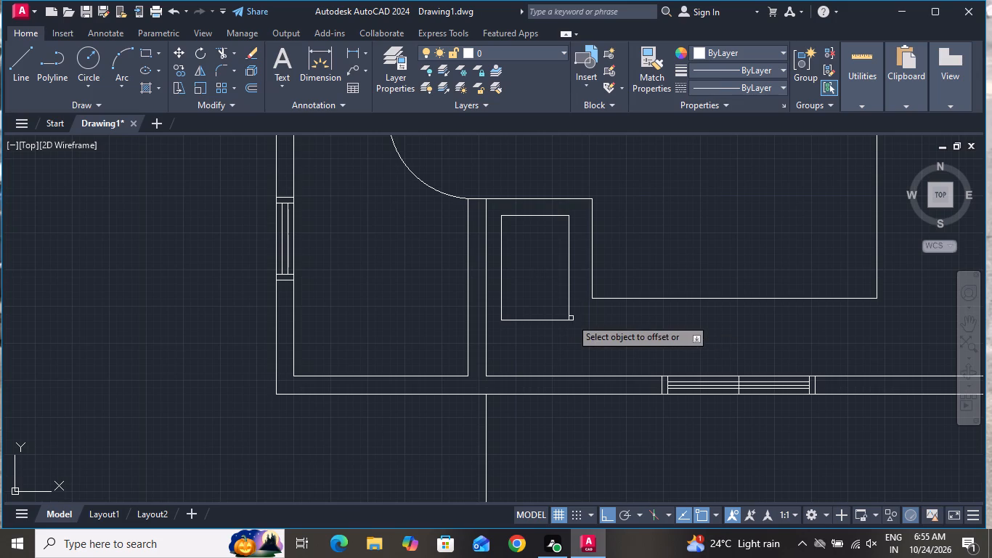
{"action": "scroll", "coordinate": [566, 317], "scroll_direction": "up", "scroll_amount": 1}
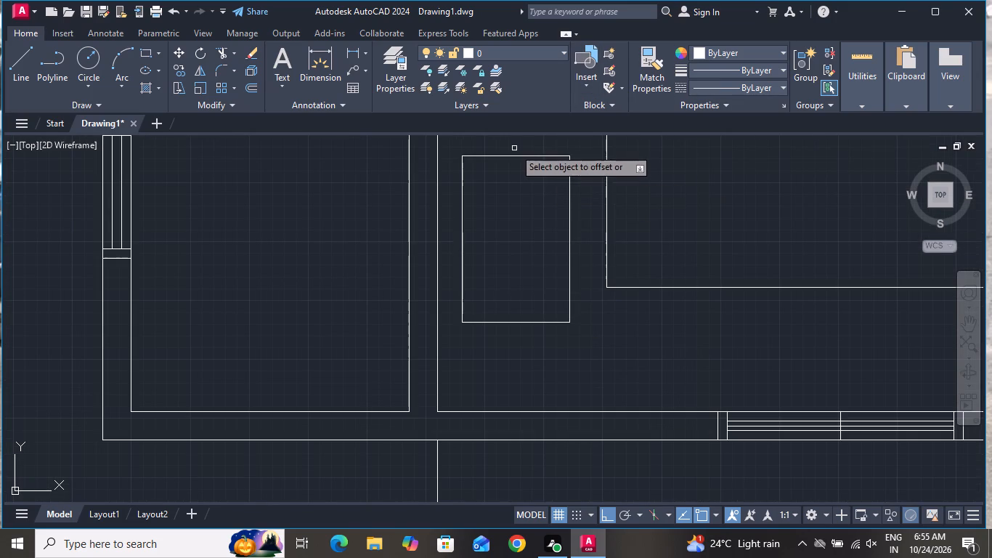
{"action": "left_click", "coordinate": [516, 155]}
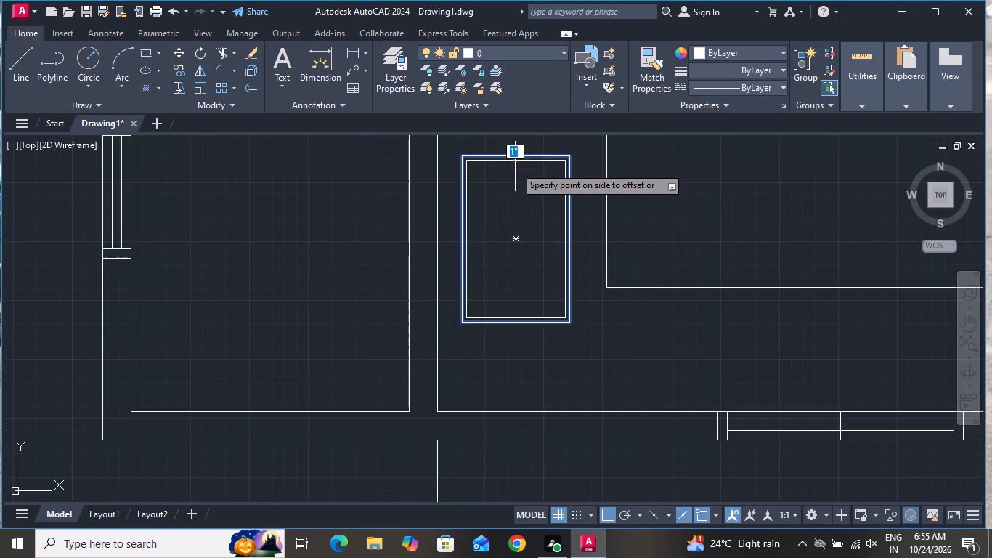
{"action": "left_click", "coordinate": [515, 166]}
{"action": "right_click", "coordinate": [510, 201]}
{"action": "left_click", "coordinate": [541, 225]}
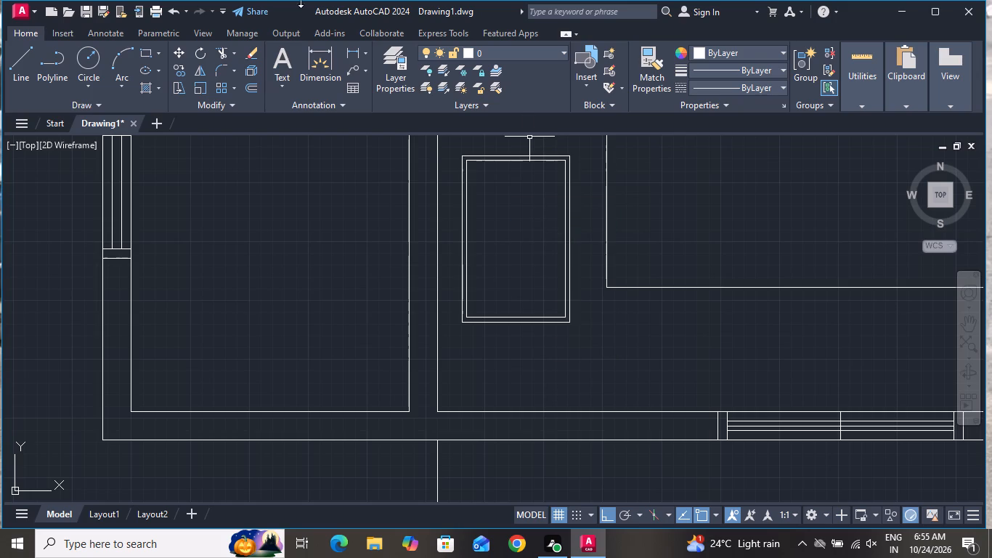
Draw a smaller rectangle about 1'-2" wide in the northern half of the double-outlined counter rectangle.
{"action": "left_click", "coordinate": [145, 56]}
{"action": "scroll", "coordinate": [487, 186], "scroll_direction": "up", "scroll_amount": 2}
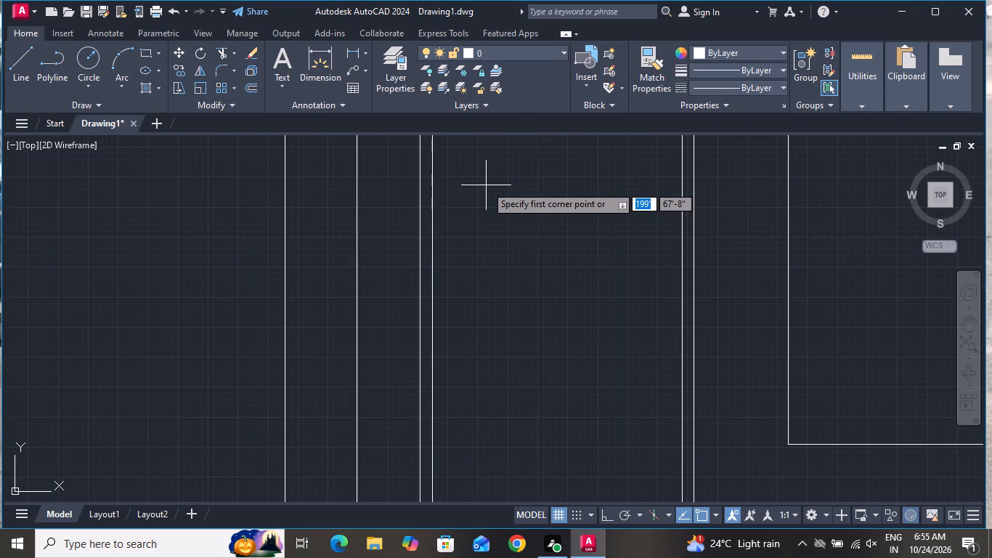
{"action": "scroll", "coordinate": [486, 185], "scroll_direction": "down", "scroll_amount": 1}
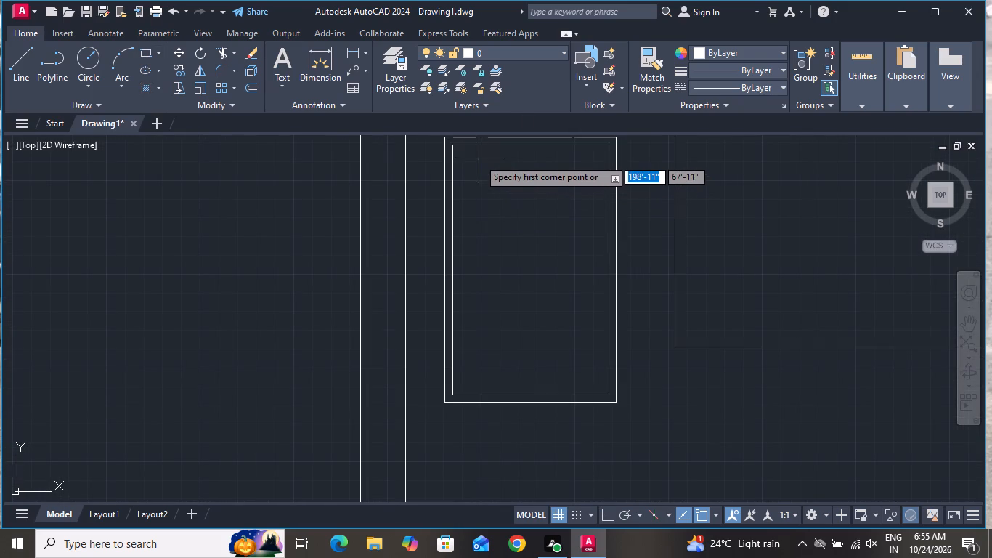
{"action": "left_click", "coordinate": [473, 160]}
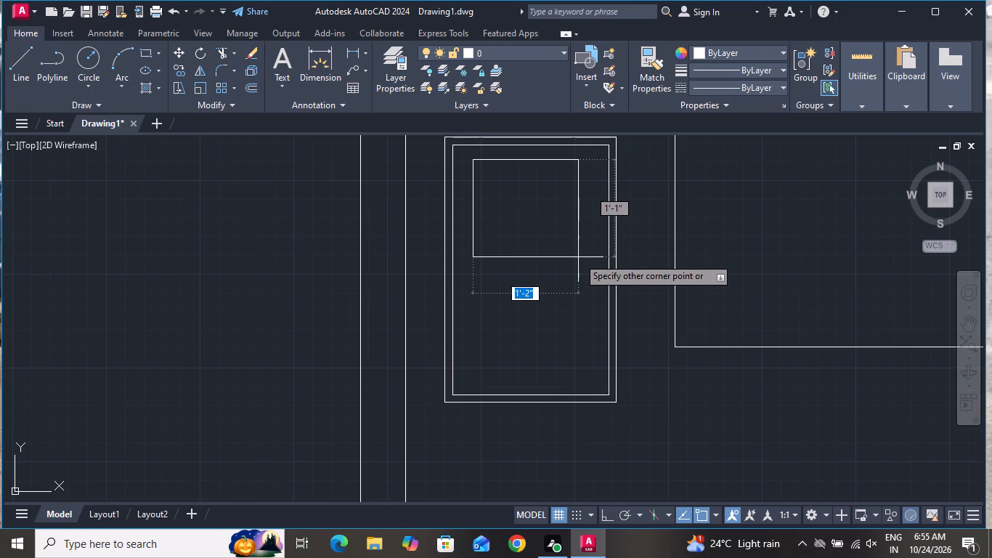
{"action": "left_click", "coordinate": [580, 283]}
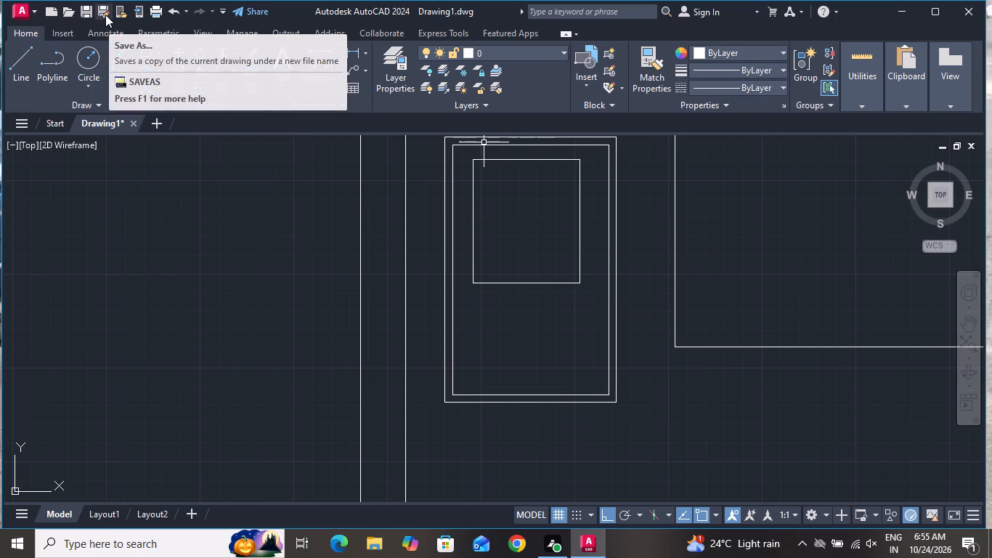
Draw a small drain circle near the middle of the smaller inner rectangle.
{"action": "left_click", "coordinate": [89, 63]}
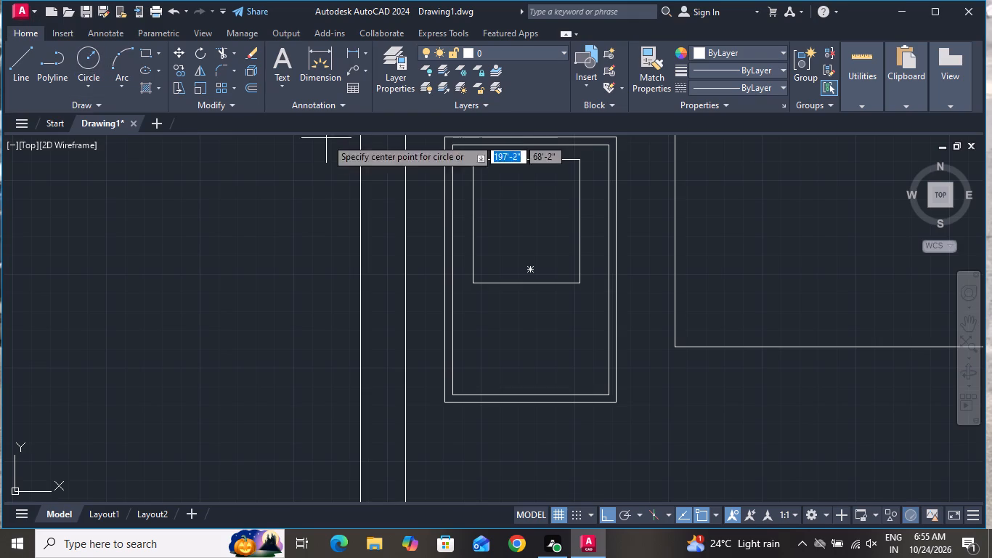
{"action": "left_click", "coordinate": [525, 217]}
{"action": "left_click", "coordinate": [526, 217]}
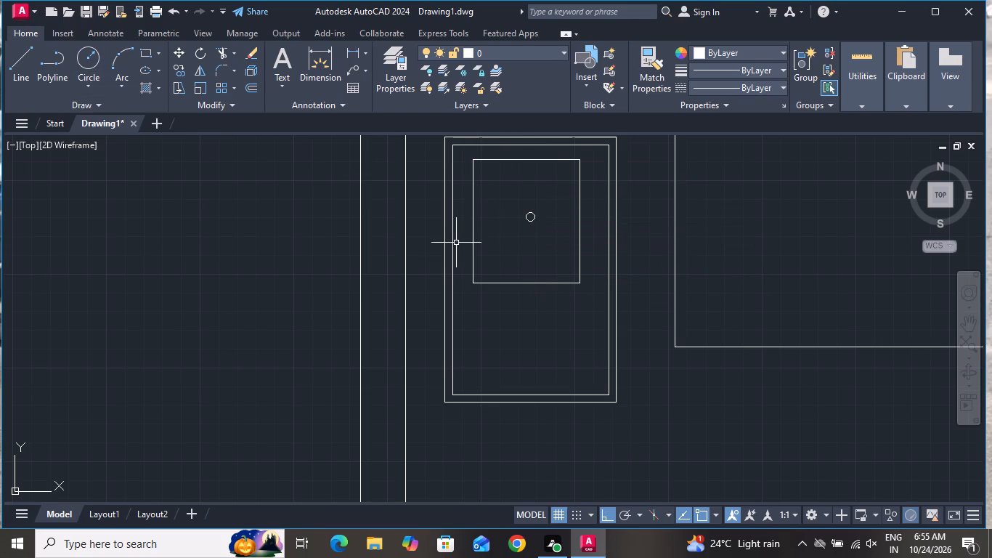
Move the drain circle slightly west so it sits at the centre of the sink basin.
{"action": "scroll", "coordinate": [463, 258], "scroll_direction": "down", "scroll_amount": 1}
{"action": "scroll", "coordinate": [516, 226], "scroll_direction": "up", "scroll_amount": 2}
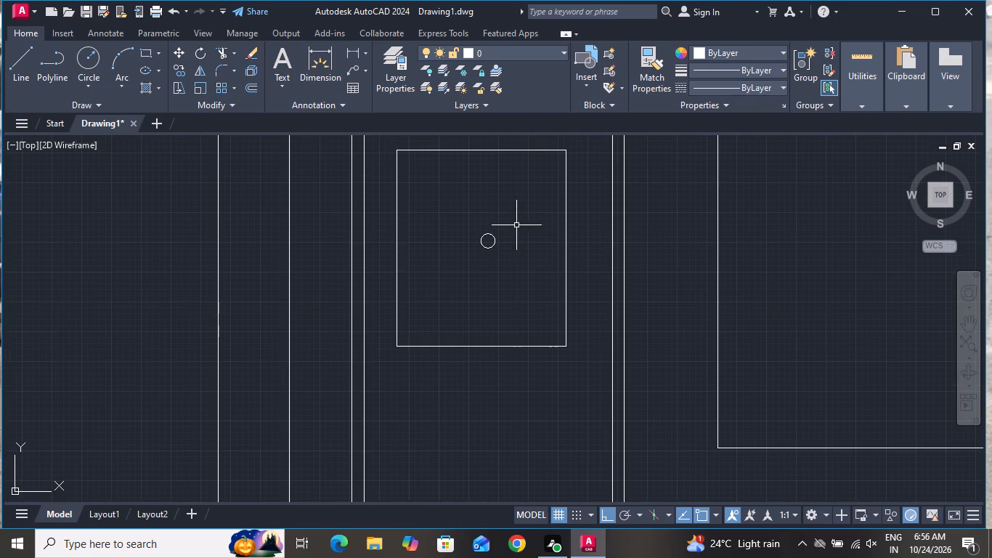
{"action": "left_click", "coordinate": [516, 225]}
{"action": "left_click", "coordinate": [460, 264]}
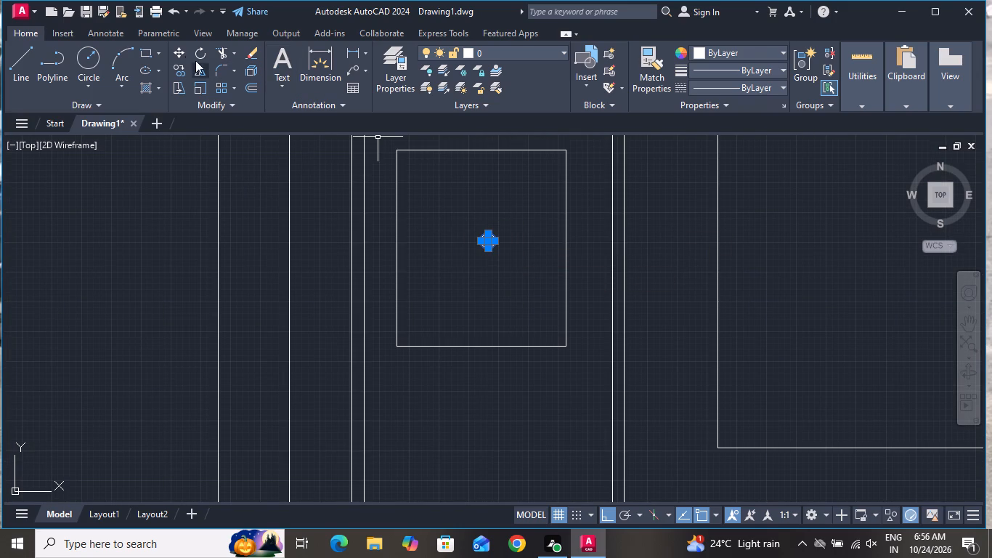
{"action": "left_click", "coordinate": [180, 52]}
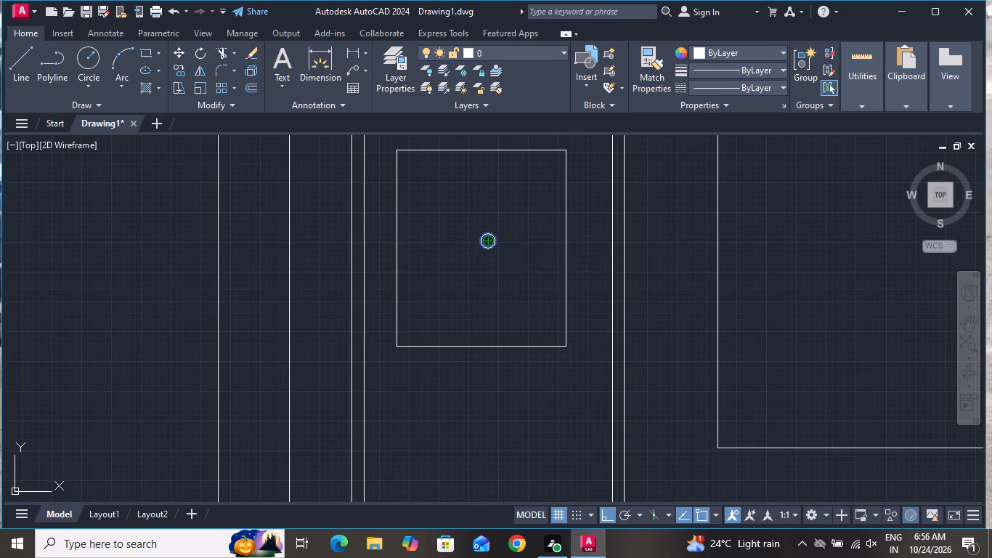
{"action": "left_click", "coordinate": [491, 240]}
{"action": "left_click", "coordinate": [474, 247]}
Draw a thin horizontal rectangle, slightly narrower than the basin, just south of the basin inside the sink outline.
{"action": "left_click", "coordinate": [142, 49]}
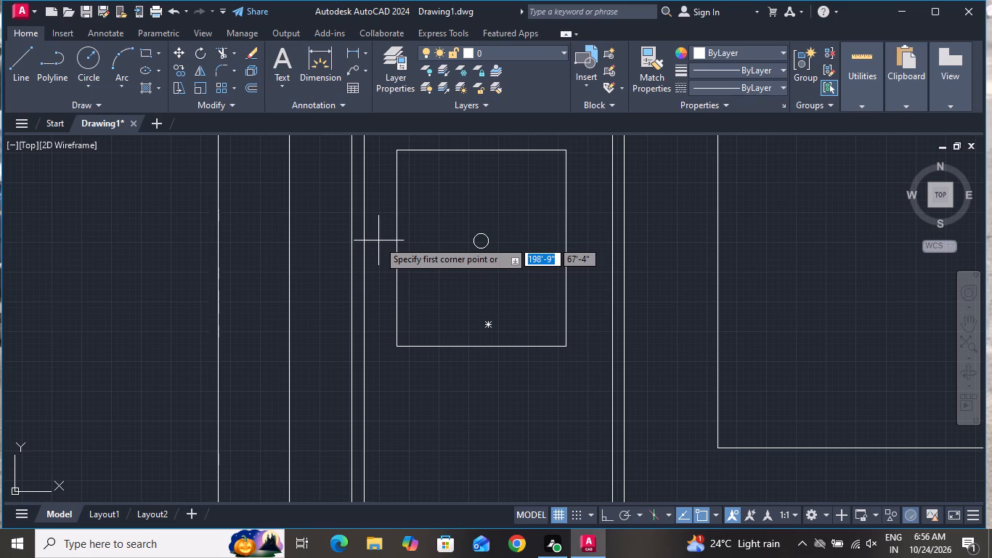
{"action": "scroll", "coordinate": [423, 299], "scroll_direction": "down", "scroll_amount": 2}
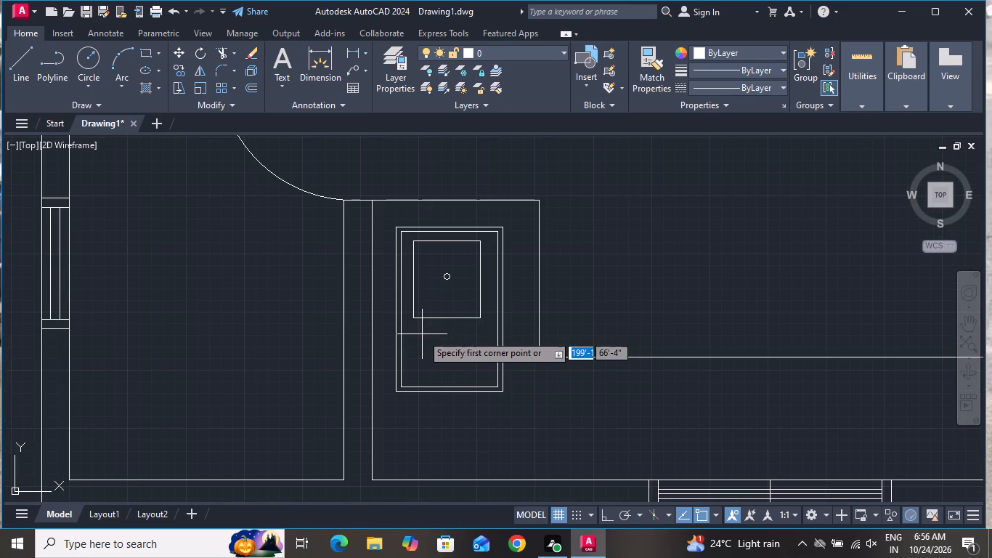
{"action": "scroll", "coordinate": [423, 336], "scroll_direction": "up", "scroll_amount": 1}
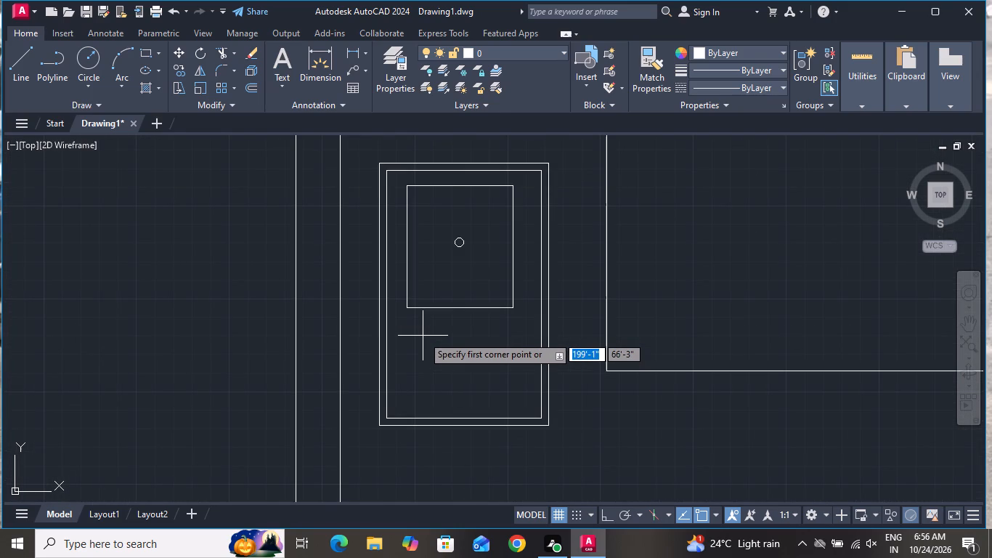
{"action": "left_click", "coordinate": [412, 325]}
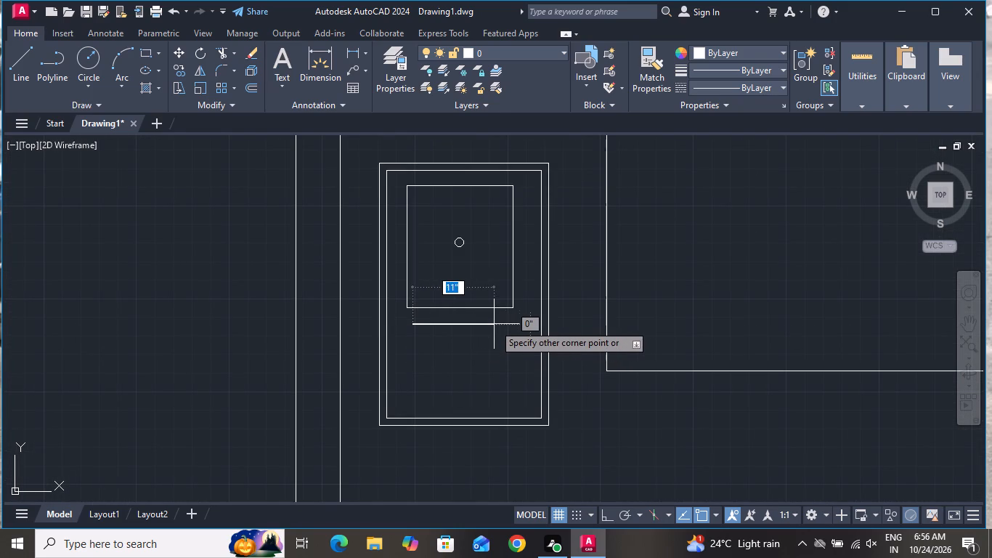
{"action": "left_click", "coordinate": [510, 333]}
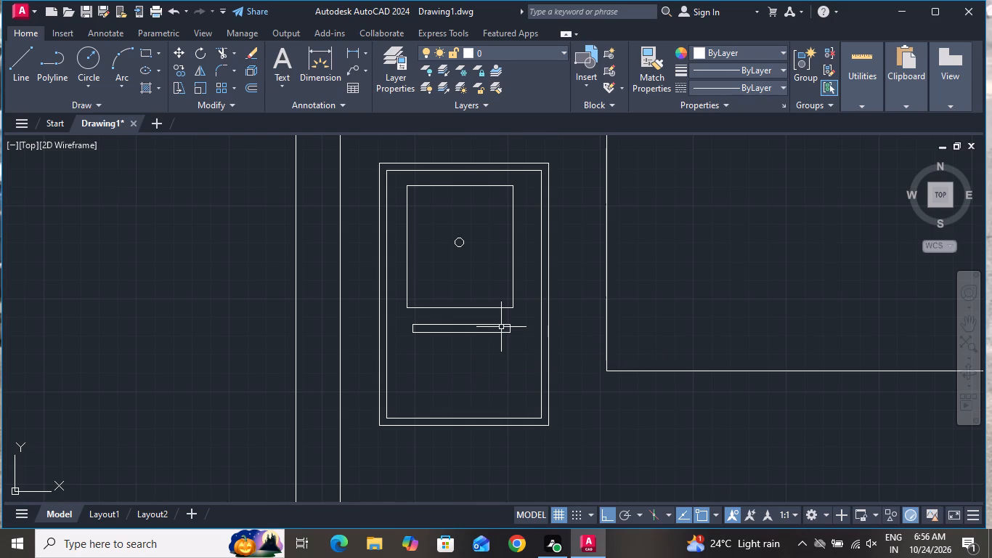
Copy the thin rectangle southward five times at roughly 2" spacing to form the sink's drainboard slats.
{"action": "left_click", "coordinate": [501, 327]}
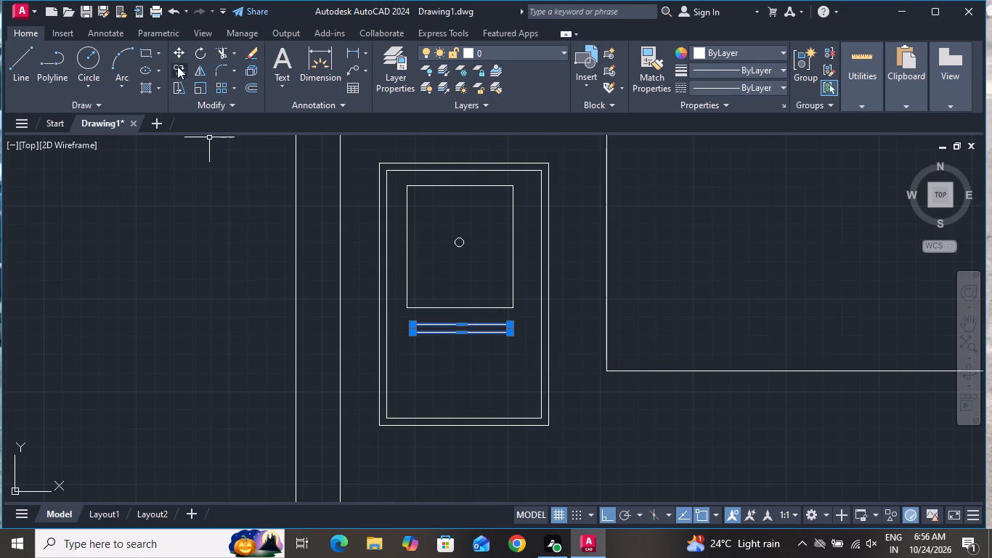
{"action": "left_click", "coordinate": [177, 66]}
{"action": "left_click", "coordinate": [463, 337]}
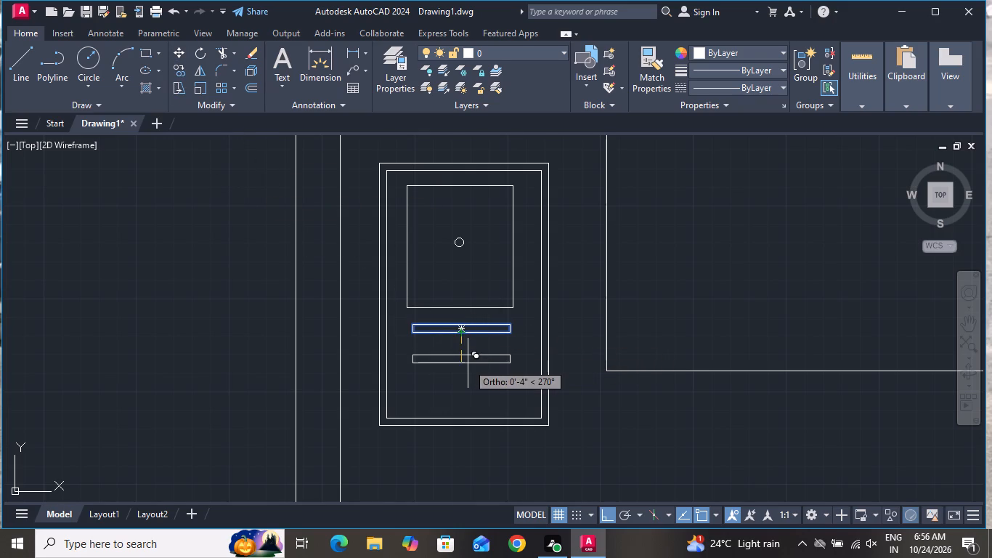
{"action": "left_click", "coordinate": [465, 350]}
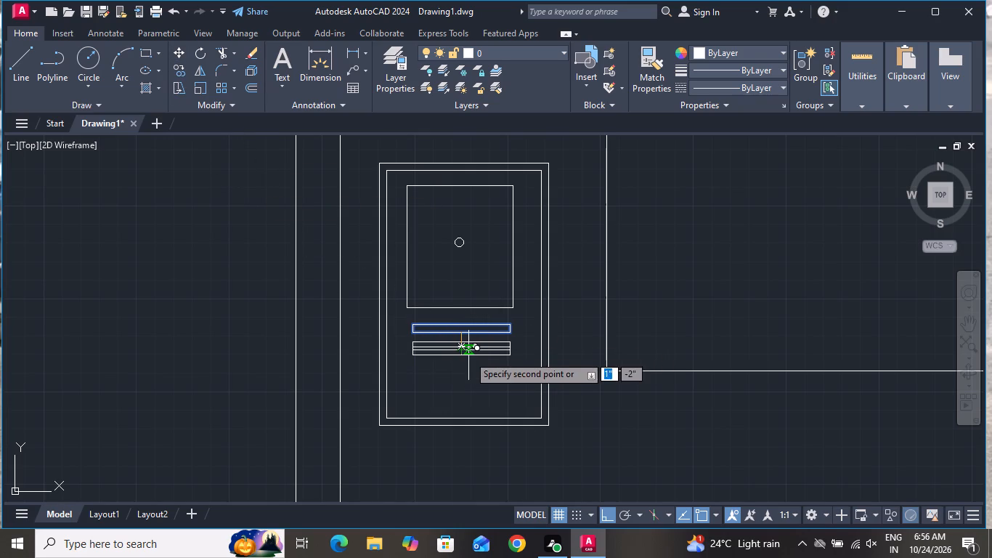
{"action": "left_click", "coordinate": [468, 367]}
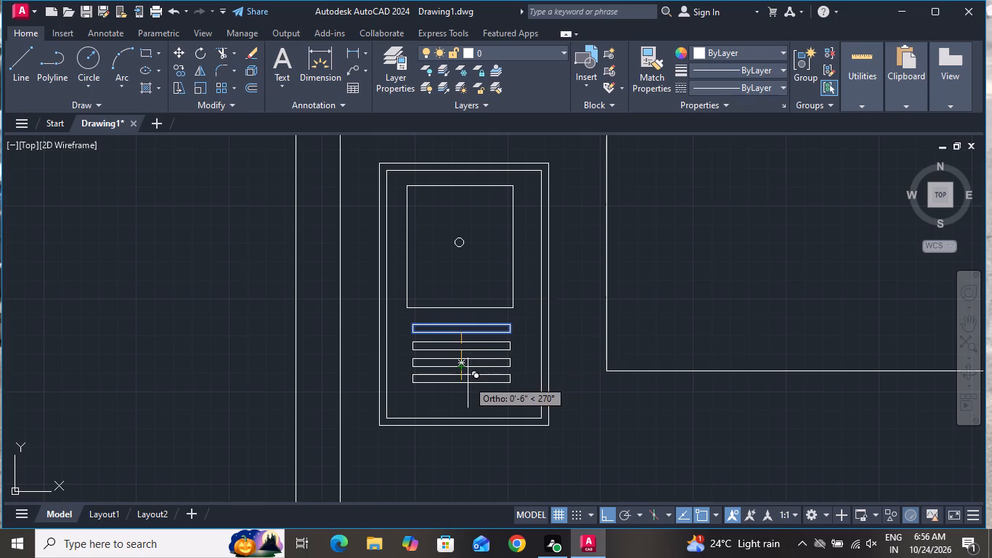
{"action": "left_click", "coordinate": [468, 383]}
{"action": "left_click", "coordinate": [464, 398]}
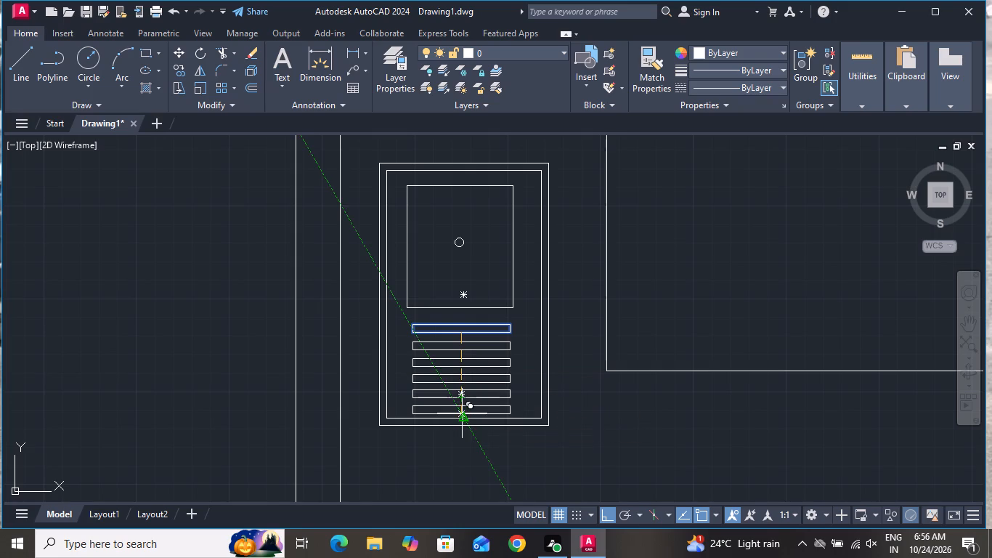
{"action": "left_click", "coordinate": [462, 411]}
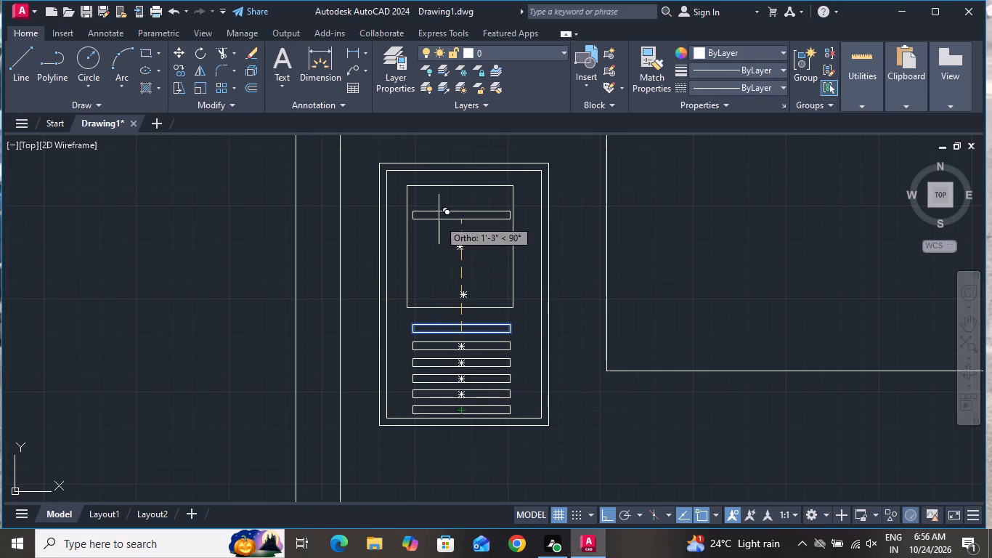
{"action": "right_click", "coordinate": [439, 219]}
{"action": "left_click", "coordinate": [478, 240]}
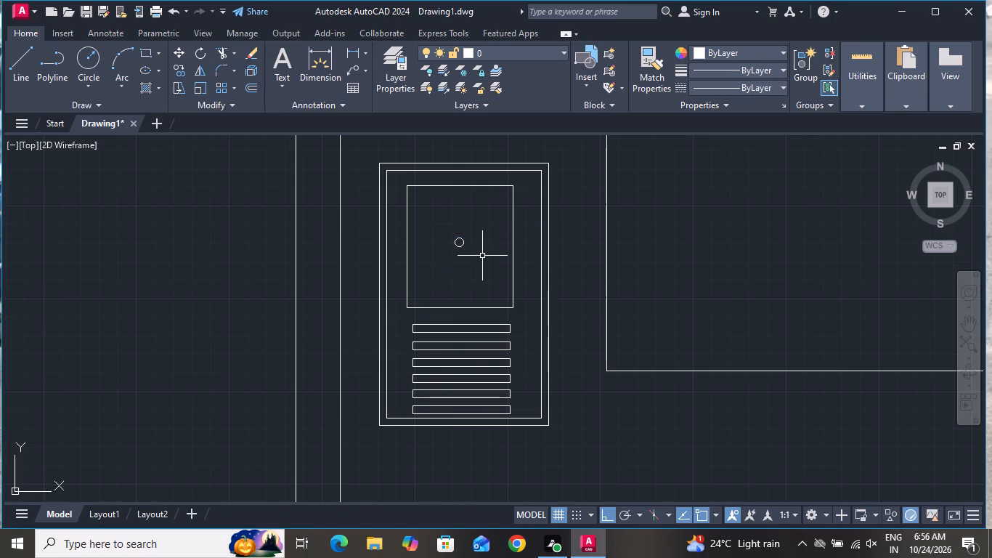
Delete the southernmost slat of the drainboard.
{"action": "scroll", "coordinate": [489, 411], "scroll_direction": "up", "scroll_amount": 2}
{"action": "left_click", "coordinate": [484, 400]}
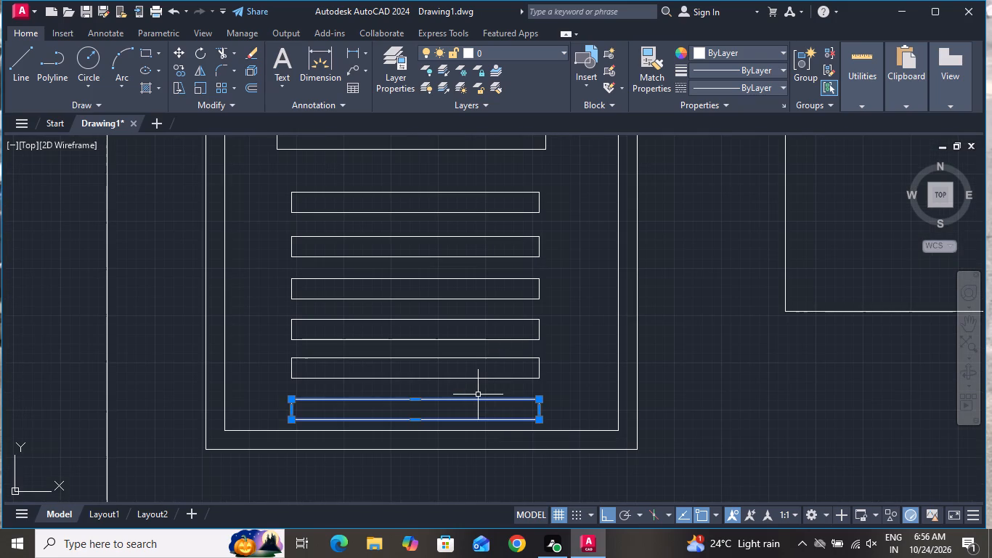
{"action": "key", "text": "Delete"}
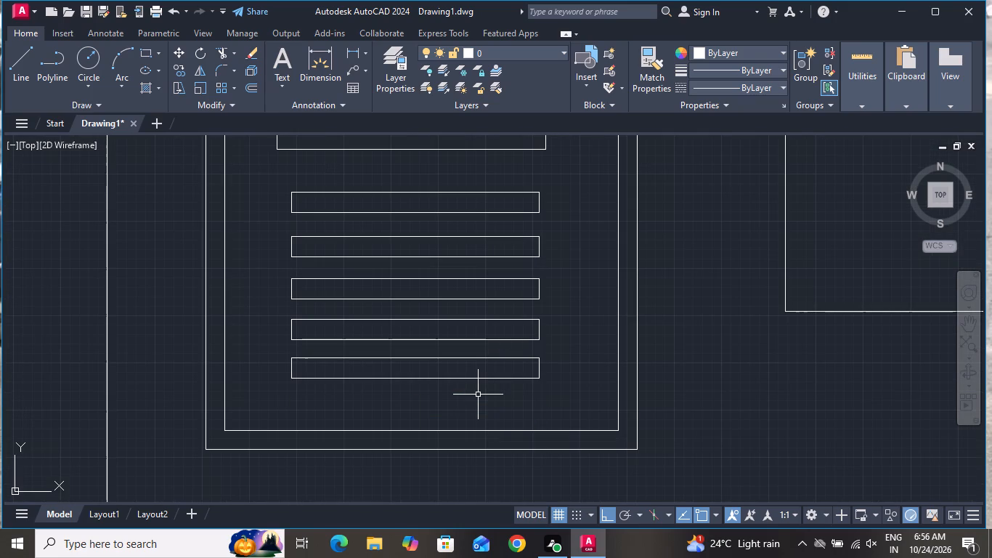
Draw a rectangle about 2'-2" wide by 3'-6" high inside the counter's east leg.
{"action": "scroll", "coordinate": [478, 395], "scroll_direction": "down", "scroll_amount": 3}
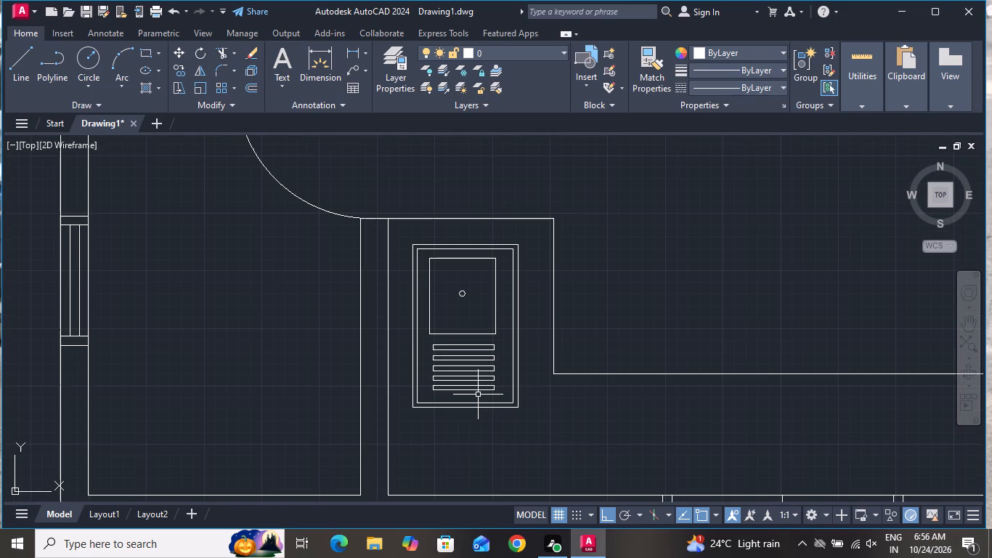
{"action": "scroll", "coordinate": [478, 395], "scroll_direction": "down", "scroll_amount": 1}
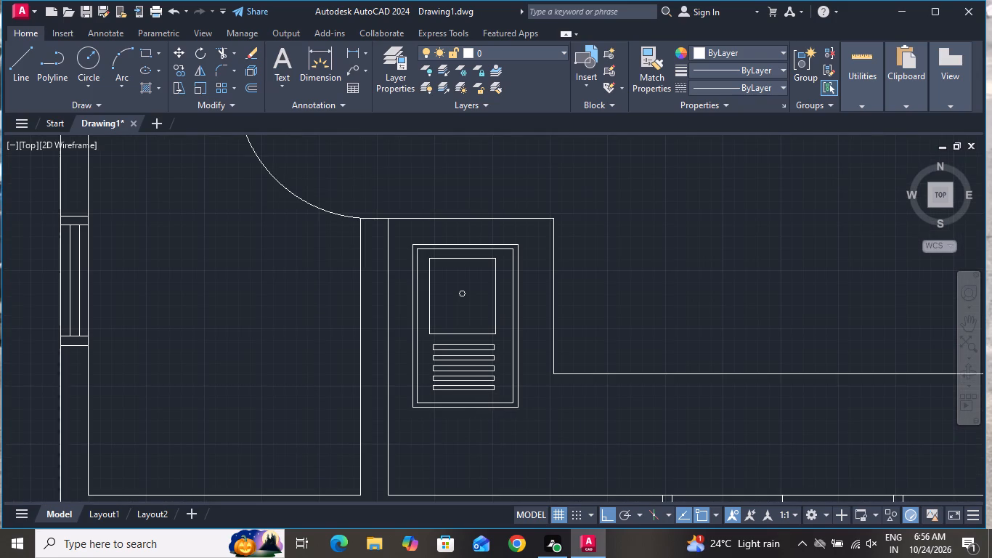
{"action": "scroll", "coordinate": [478, 395], "scroll_direction": "down", "scroll_amount": 1}
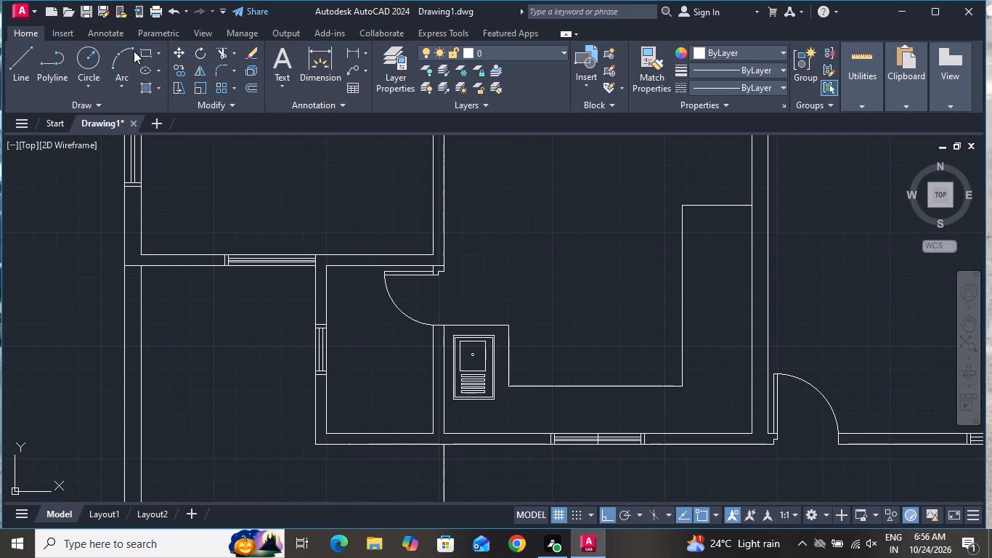
{"action": "left_click", "coordinate": [140, 48]}
{"action": "scroll", "coordinate": [730, 281], "scroll_direction": "up", "scroll_amount": 1}
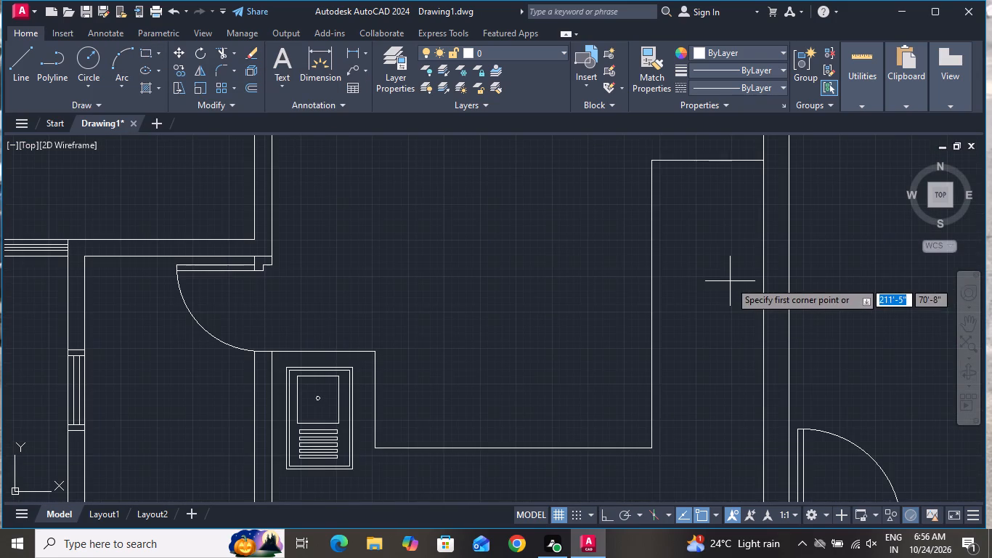
{"action": "left_click", "coordinate": [741, 244]}
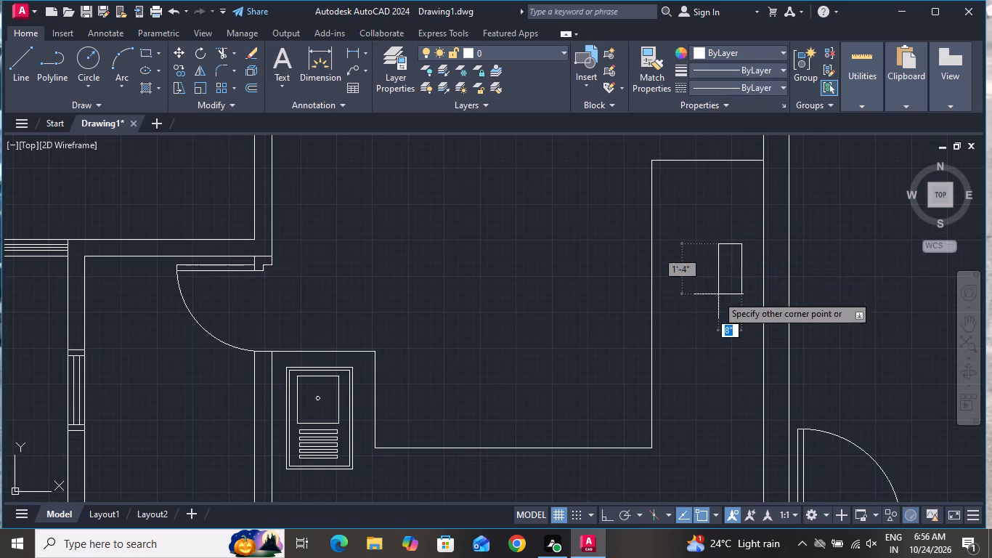
{"action": "left_click", "coordinate": [664, 368]}
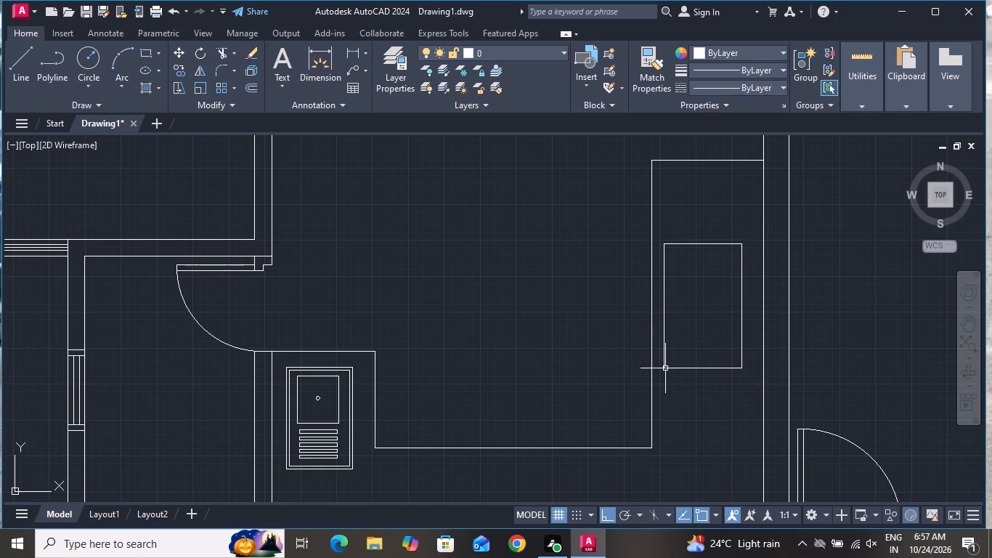
Offset the east leg's new rectangle 1" inward.
{"action": "type", "text": "o 1"}
{"action": "key", "text": "shift+quotedbl"}
{"action": "key", "text": "Return"}
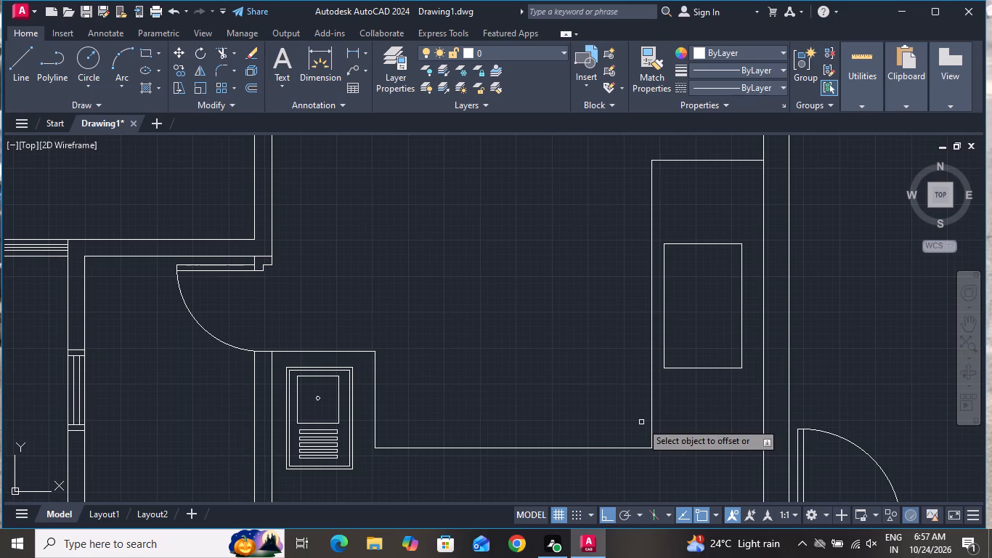
{"action": "left_click", "coordinate": [673, 368]}
{"action": "left_click", "coordinate": [675, 360]}
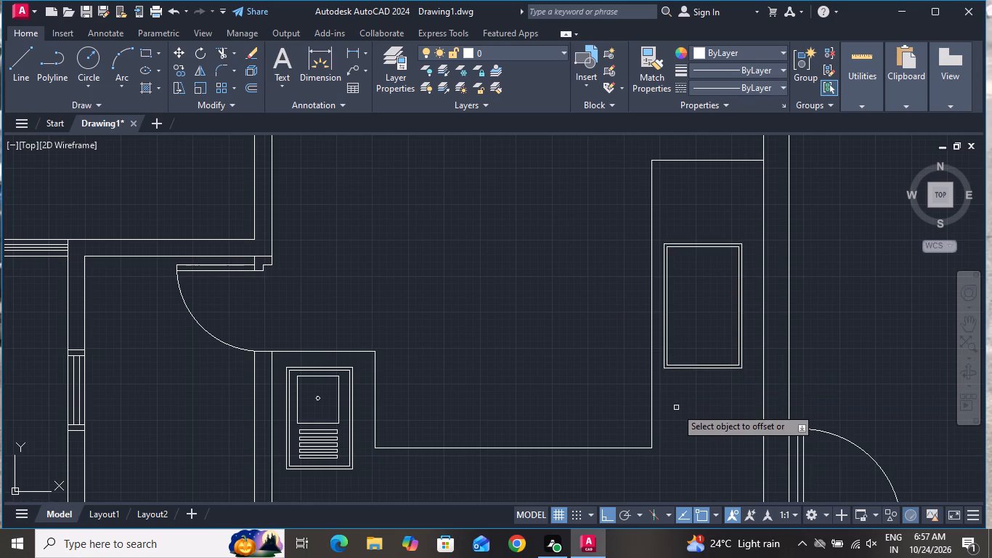
{"action": "right_click", "coordinate": [676, 408]}
{"action": "left_click", "coordinate": [699, 277]}
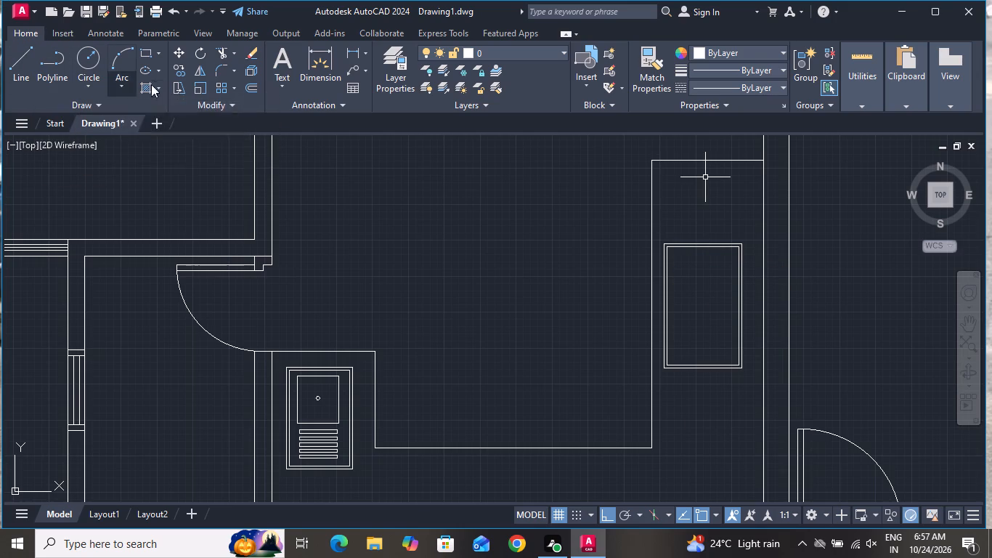
Draw a rectangle about 1'-2" wide by 1' high in the northern part of the east counter's double outline.
{"action": "left_click", "coordinate": [144, 48]}
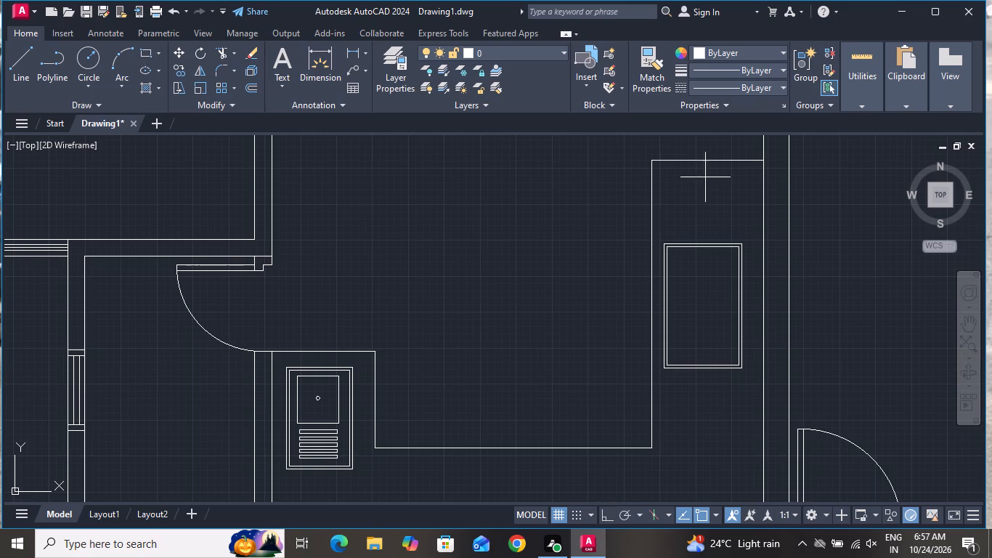
{"action": "scroll", "coordinate": [697, 282], "scroll_direction": "up", "scroll_amount": 2}
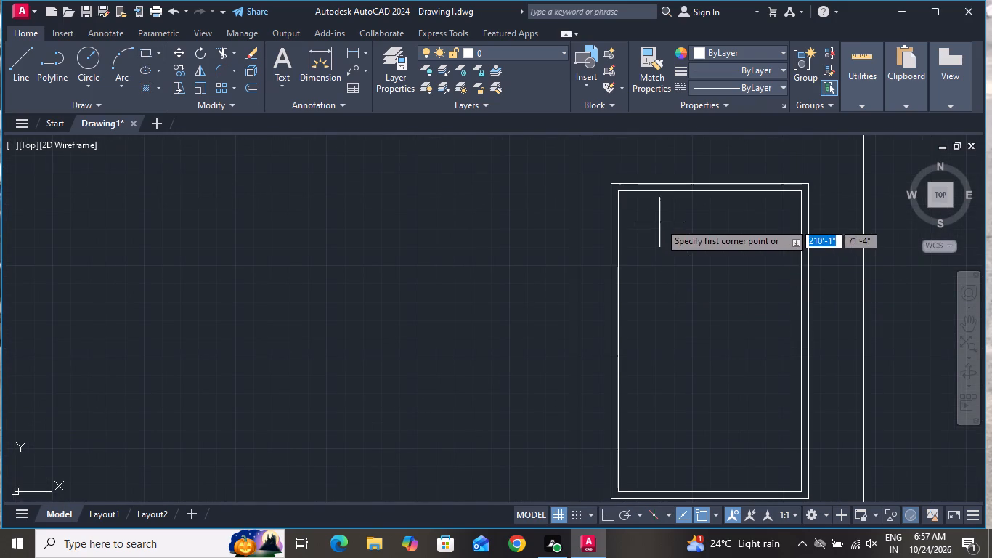
{"action": "left_click", "coordinate": [659, 221]}
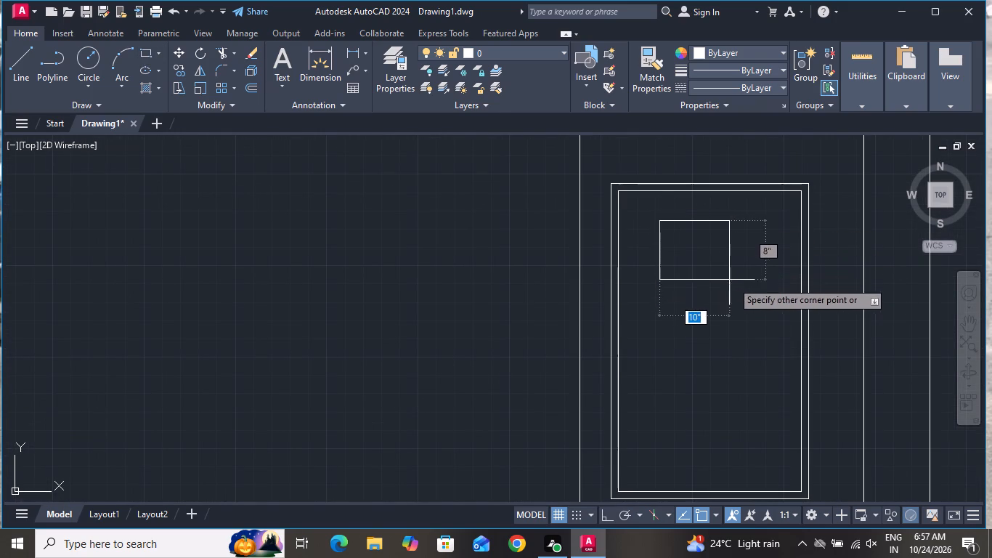
{"action": "left_click", "coordinate": [759, 310]}
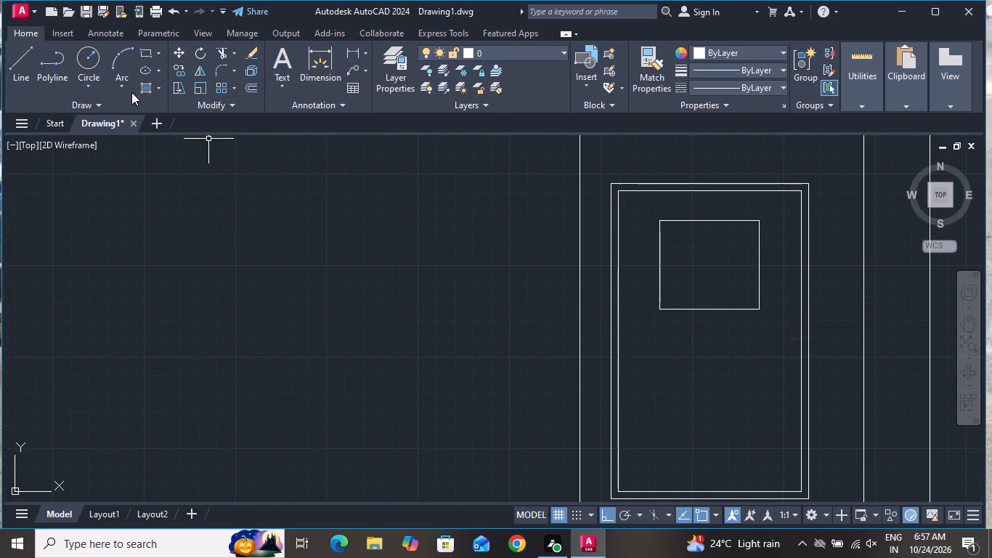
Draw a circle of about 4" radius centred in the small rectangle on the east counter.
{"action": "left_click", "coordinate": [93, 63]}
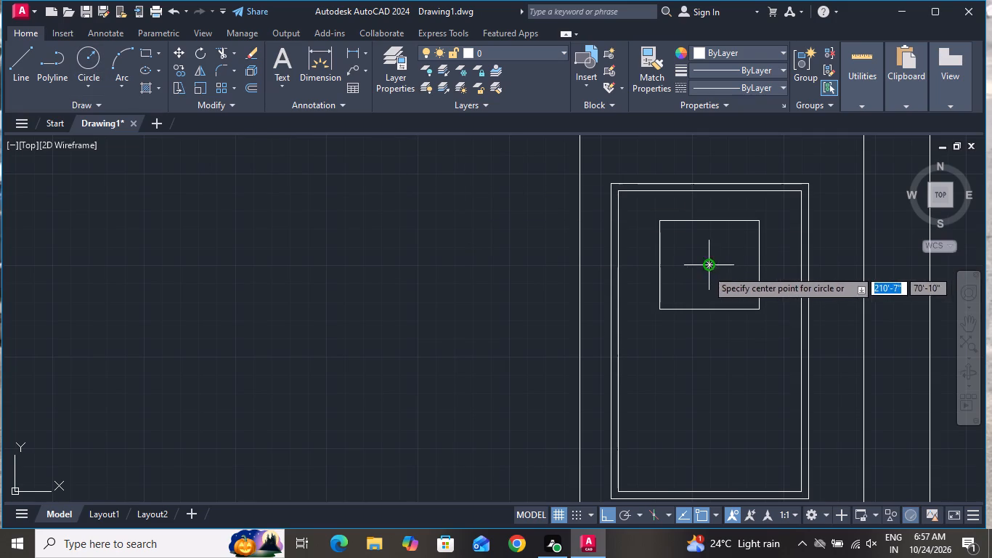
{"action": "left_click", "coordinate": [707, 270]}
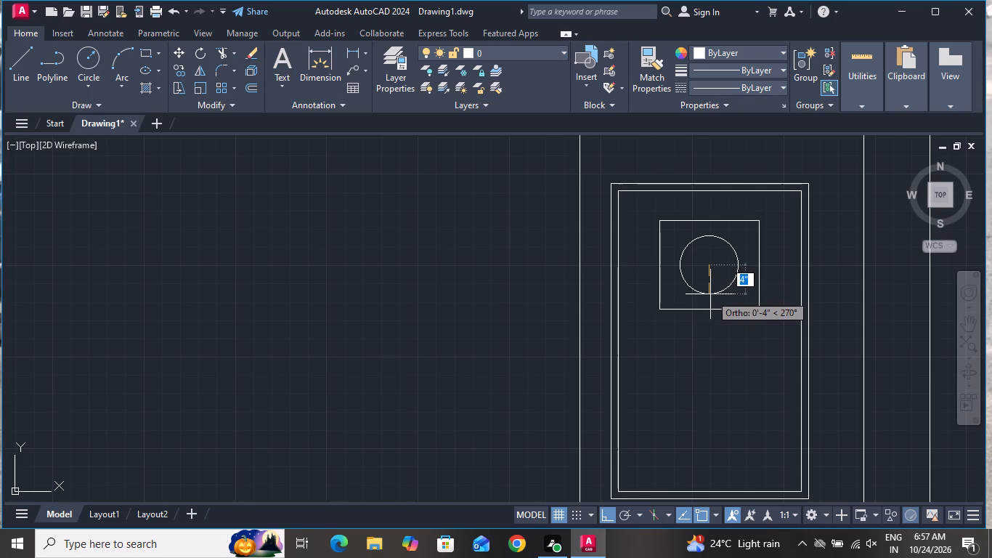
{"action": "left_click", "coordinate": [710, 294]}
Draw two diagonal lines joining the small rectangle's northeast and northwest corners to the burner circle on the east counter.
{"action": "left_click", "coordinate": [15, 57]}
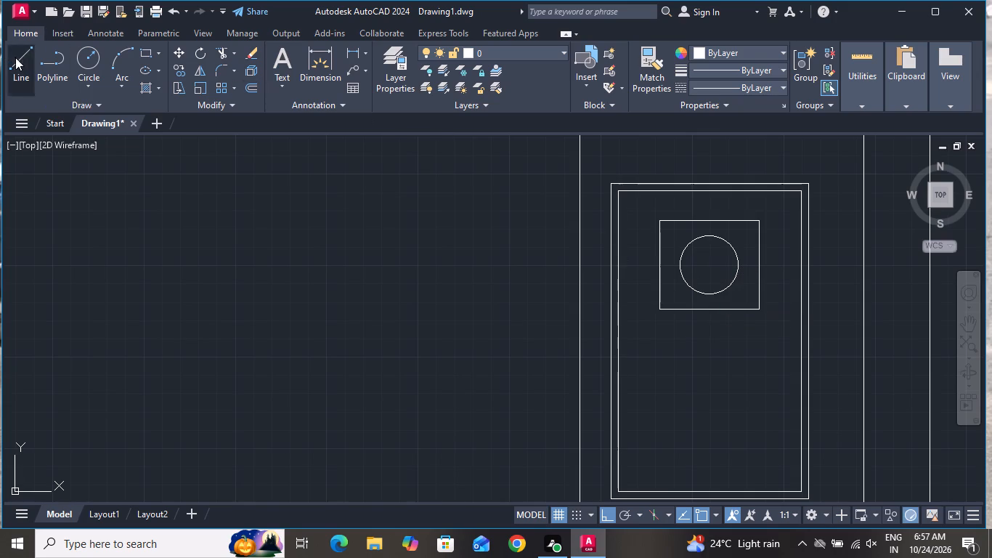
{"action": "scroll", "coordinate": [706, 166], "scroll_direction": "up", "scroll_amount": 2}
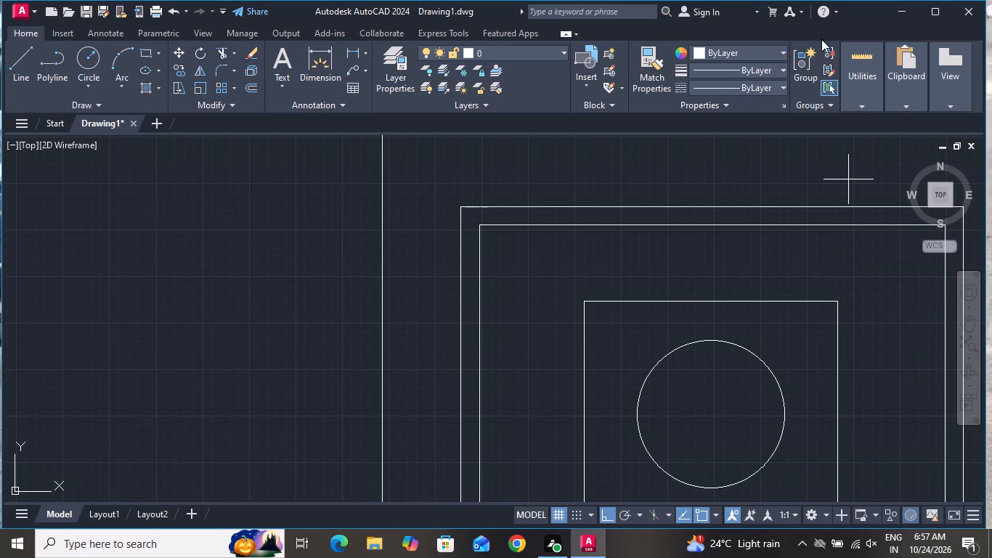
{"action": "left_click", "coordinate": [839, 304]}
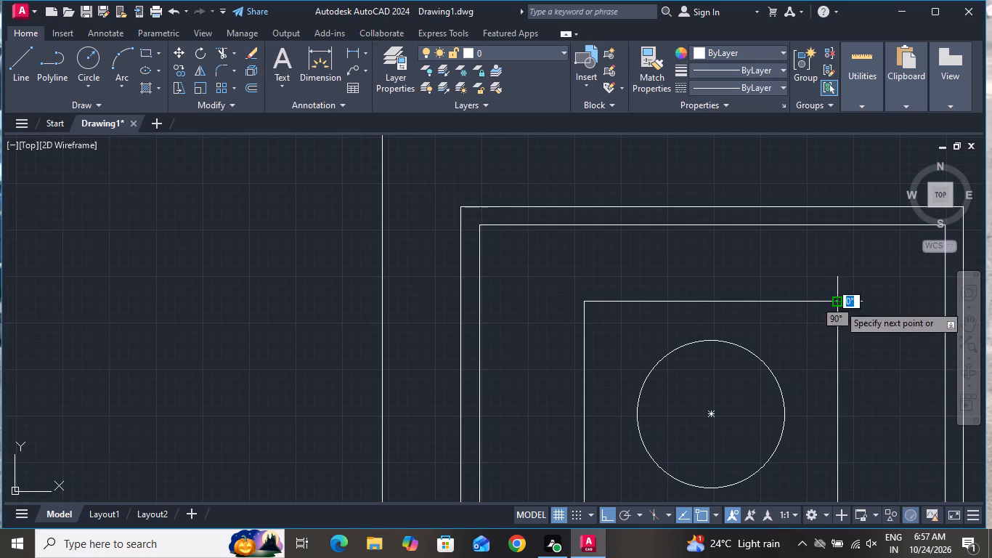
{"action": "left_click", "coordinate": [762, 362]}
{"action": "right_click", "coordinate": [762, 362]}
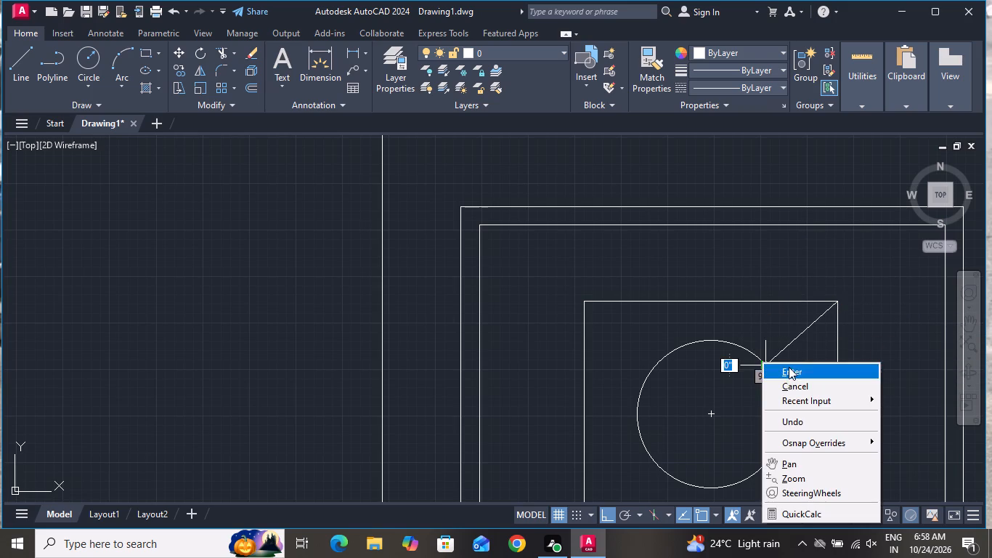
{"action": "left_click", "coordinate": [791, 381]}
{"action": "left_click", "coordinate": [29, 52]}
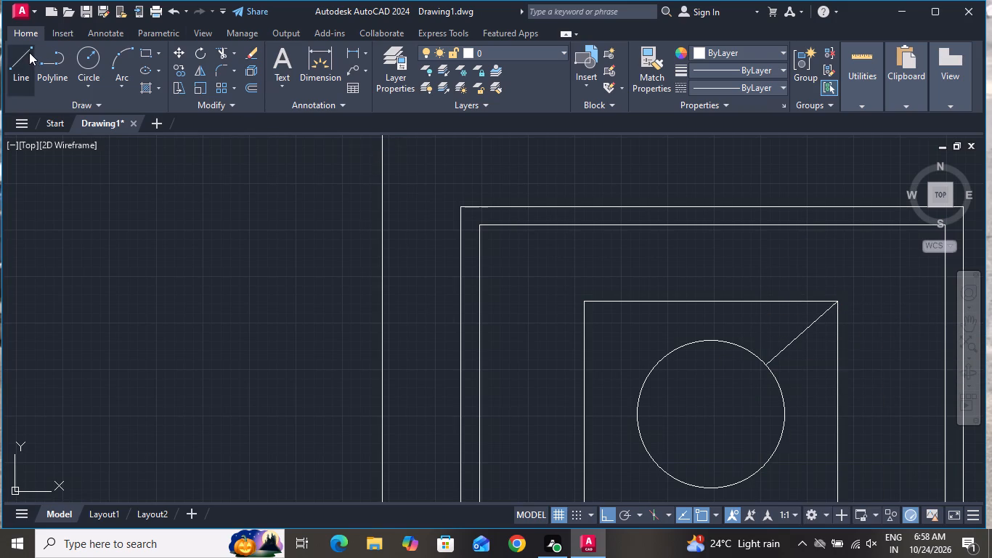
{"action": "left_click", "coordinate": [590, 299]}
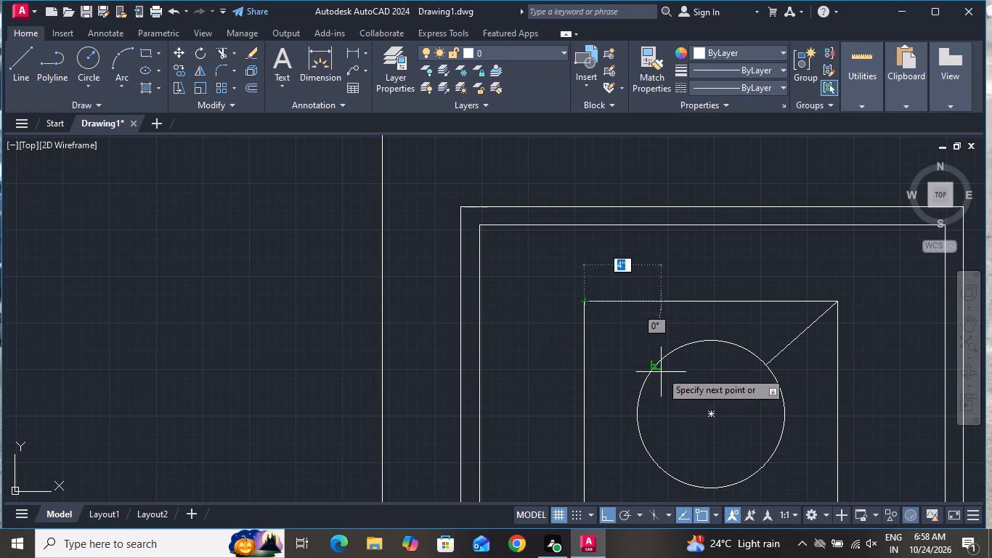
{"action": "scroll", "coordinate": [661, 371], "scroll_direction": "up", "scroll_amount": 2}
{"action": "left_click", "coordinate": [642, 358]}
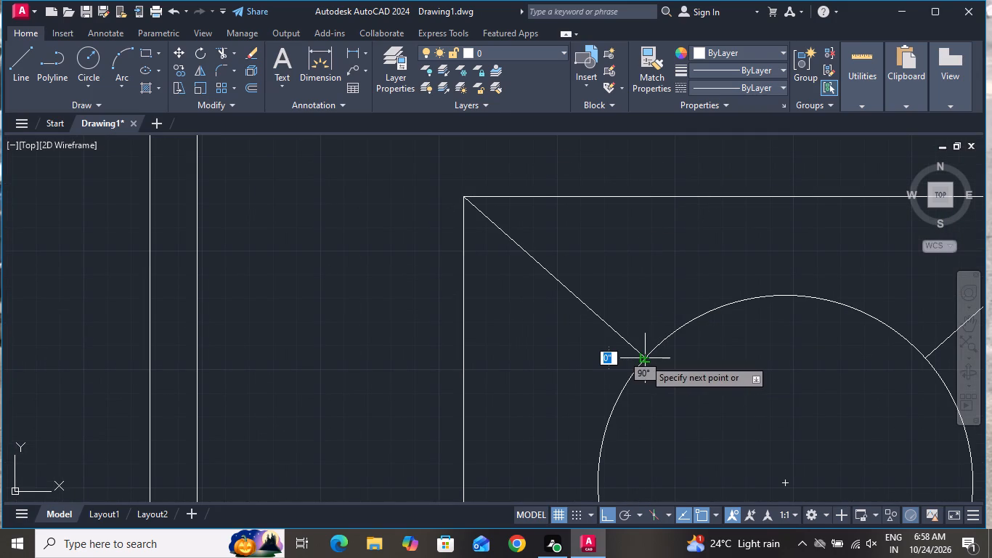
{"action": "right_click", "coordinate": [644, 359]}
{"action": "left_click", "coordinate": [672, 389]}
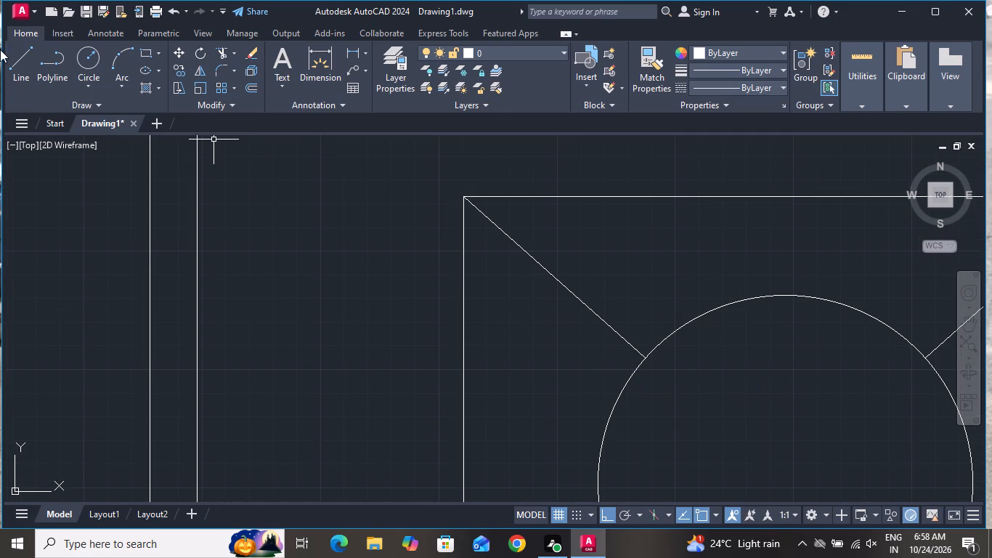
Draw two diagonal lines joining the small rectangle's southwest and southeast corners to the burner circle.
{"action": "left_click", "coordinate": [28, 53]}
{"action": "scroll", "coordinate": [60, 62], "scroll_direction": "down", "scroll_amount": 3}
{"action": "scroll", "coordinate": [437, 250], "scroll_direction": "down", "scroll_amount": 3}
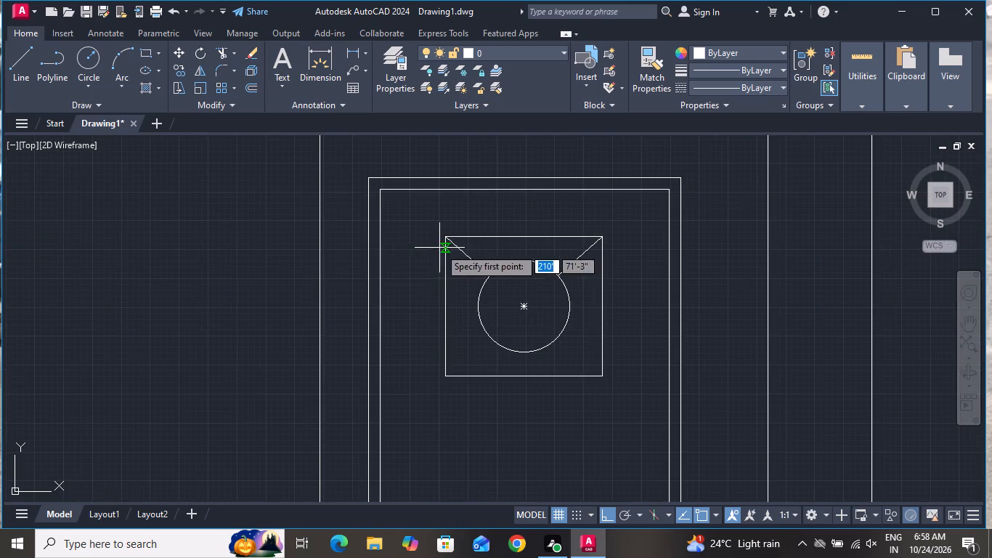
{"action": "scroll", "coordinate": [448, 356], "scroll_direction": "up", "scroll_amount": 2}
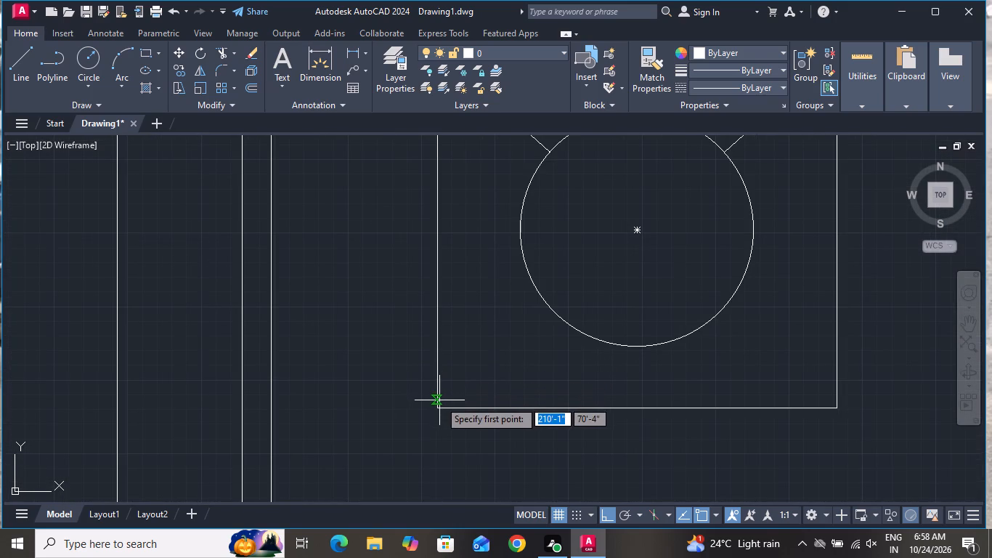
{"action": "left_click", "coordinate": [436, 408]}
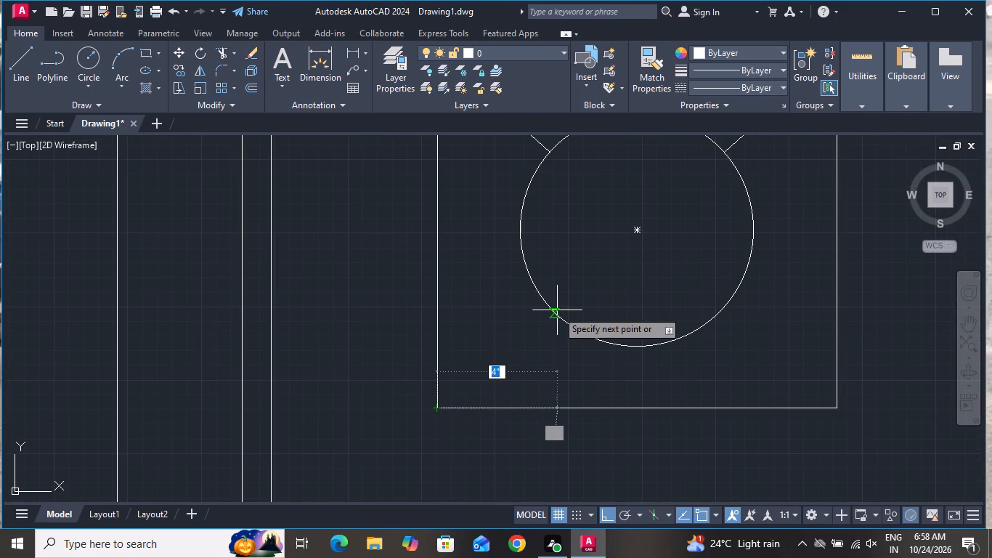
{"action": "left_click", "coordinate": [546, 304]}
{"action": "right_click", "coordinate": [546, 304]}
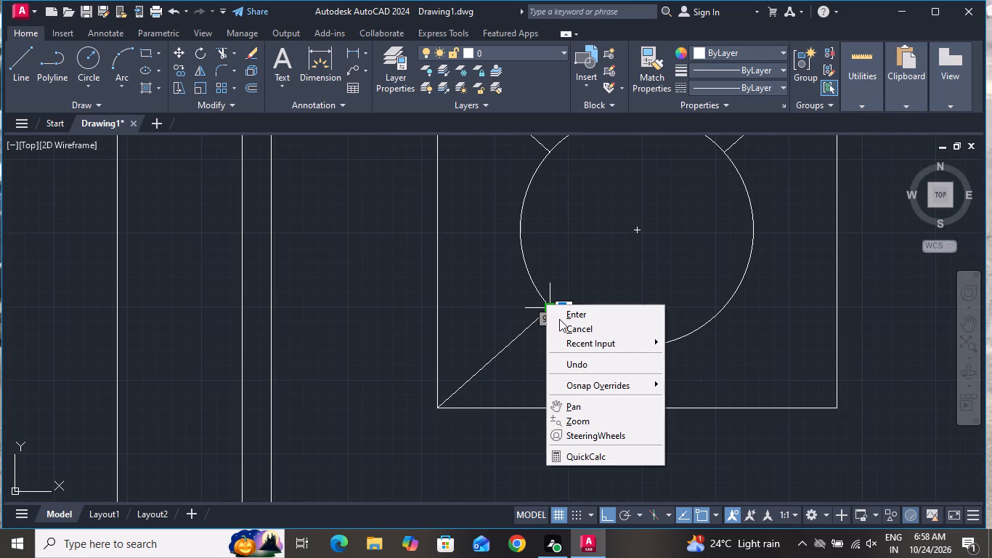
{"action": "left_click", "coordinate": [567, 323]}
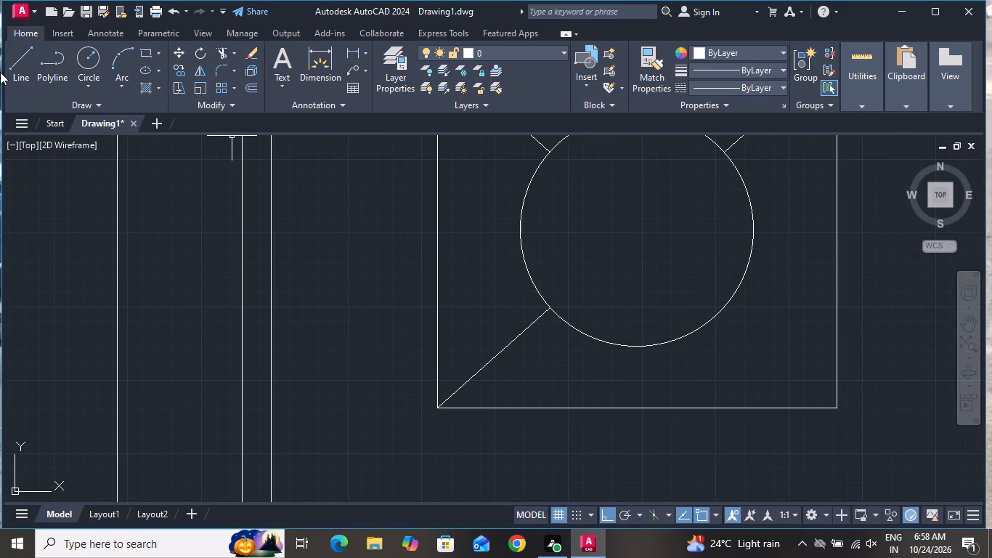
{"action": "left_click", "coordinate": [6, 64]}
{"action": "left_click", "coordinate": [19, 60]}
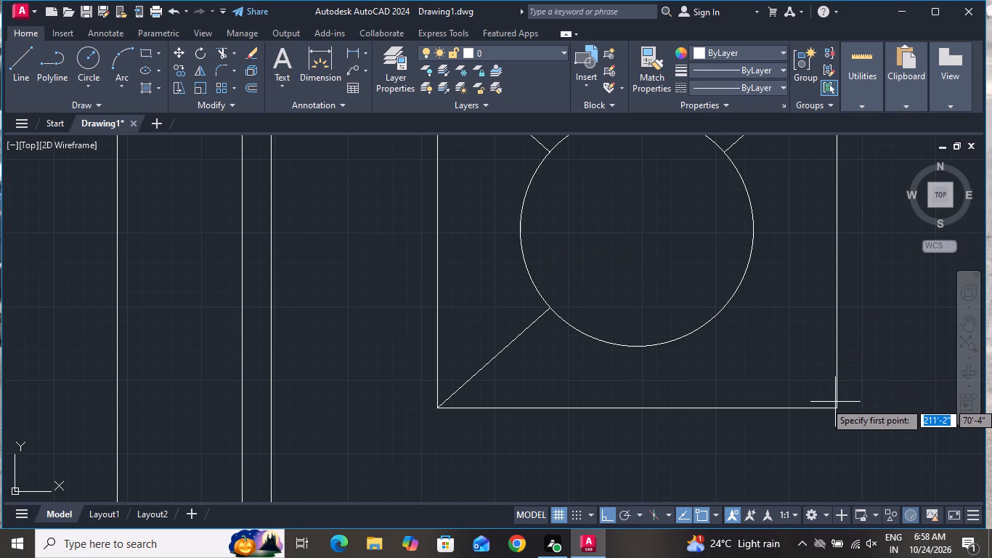
{"action": "left_click", "coordinate": [840, 404]}
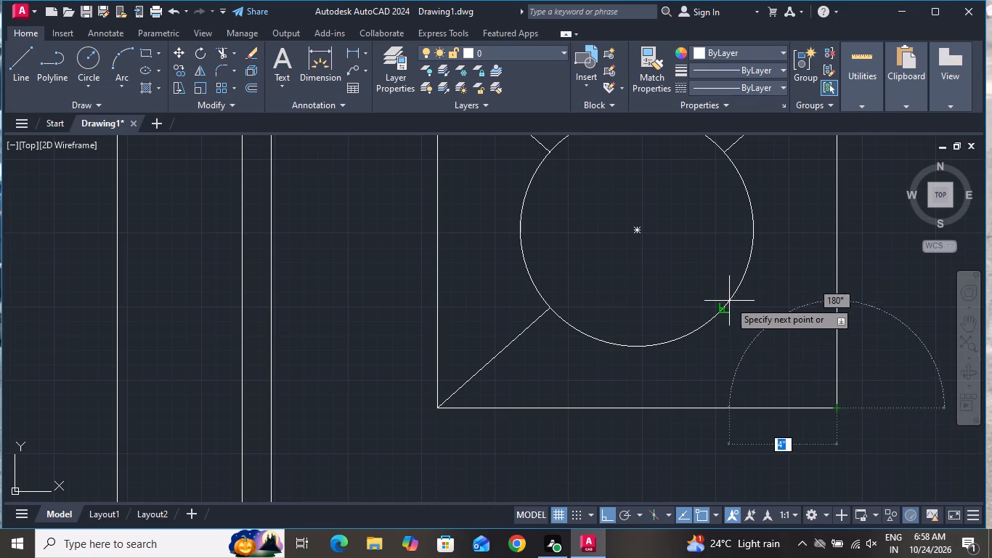
{"action": "left_click", "coordinate": [724, 304]}
{"action": "right_click", "coordinate": [720, 304]}
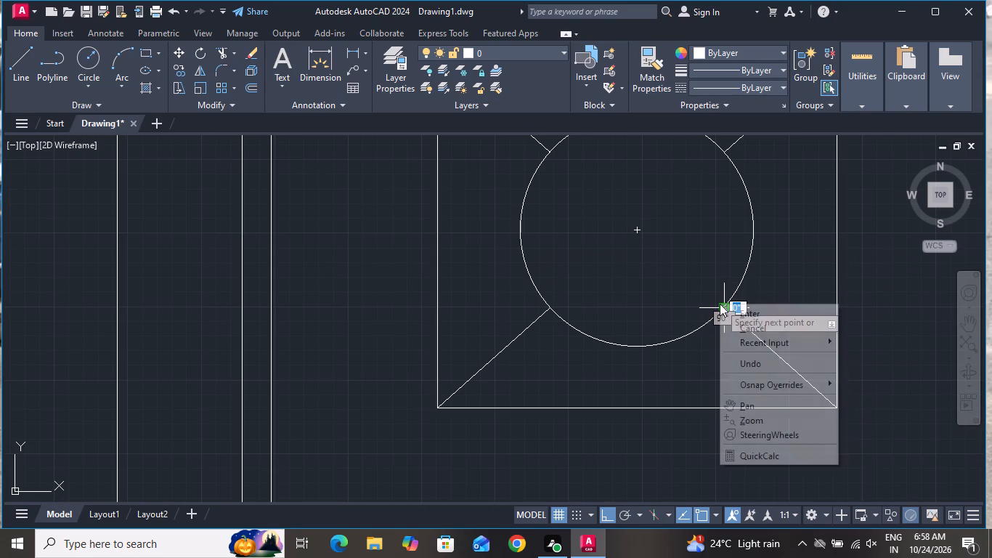
{"action": "left_click", "coordinate": [752, 327]}
Copy the complete burner, with its rectangle, circle and diagonals, about 1'-8" straight south inside the stove outline.
{"action": "scroll", "coordinate": [739, 331], "scroll_direction": "down", "scroll_amount": 4}
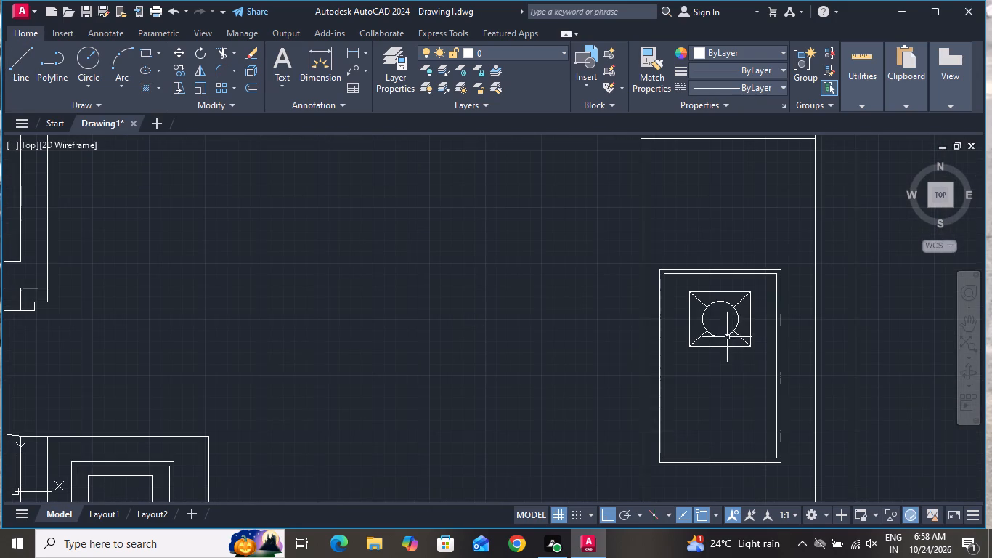
{"action": "left_click", "coordinate": [761, 286]}
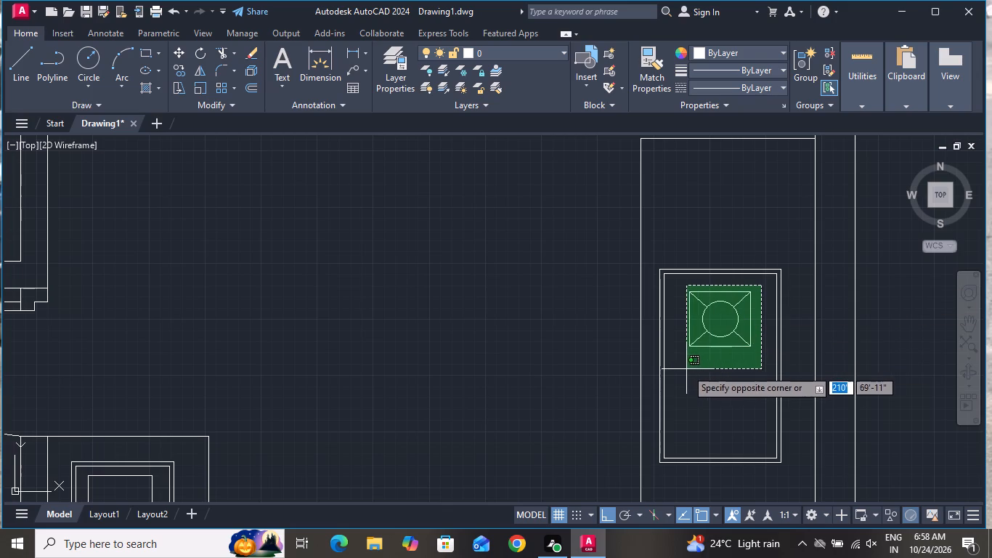
{"action": "left_click", "coordinate": [686, 370]}
{"action": "left_click", "coordinate": [179, 76]}
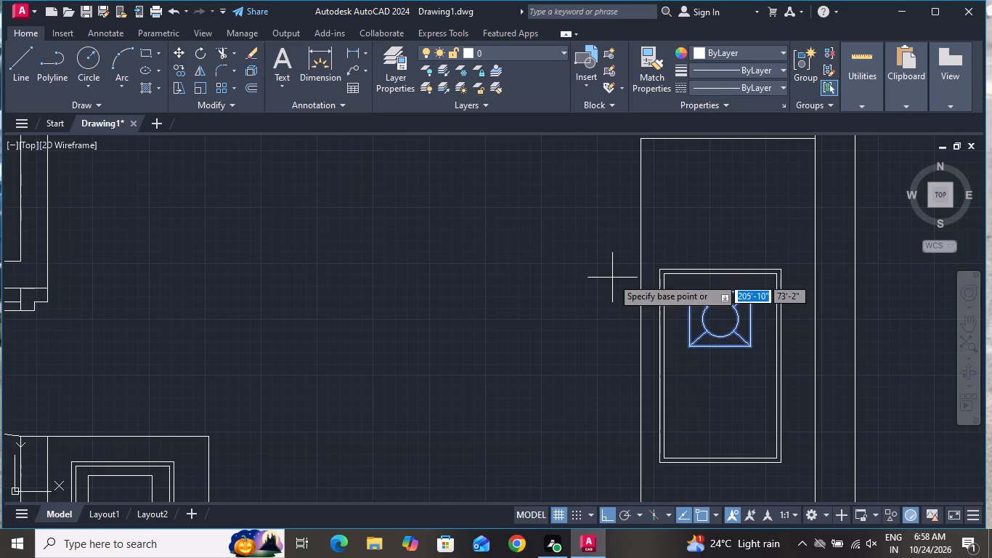
{"action": "left_click", "coordinate": [723, 318]}
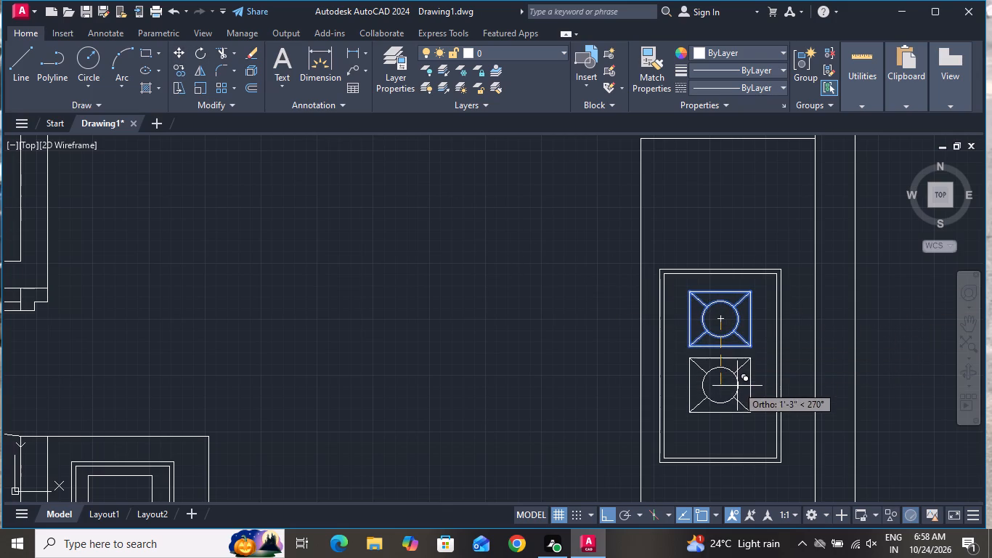
{"action": "left_click", "coordinate": [737, 411]}
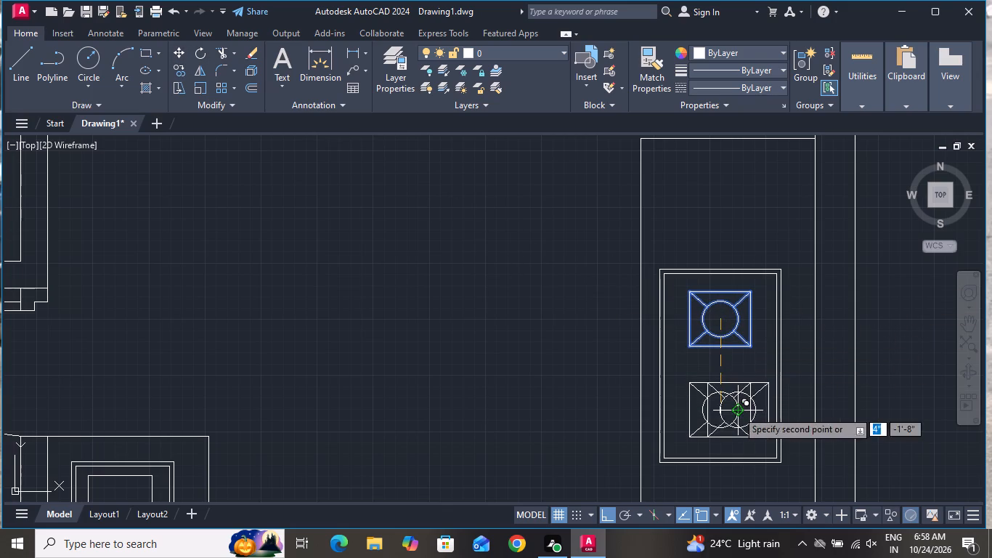
{"action": "right_click", "coordinate": [553, 325]}
{"action": "left_click", "coordinate": [594, 347]}
{"action": "scroll", "coordinate": [594, 347], "scroll_direction": "down", "scroll_amount": 3}
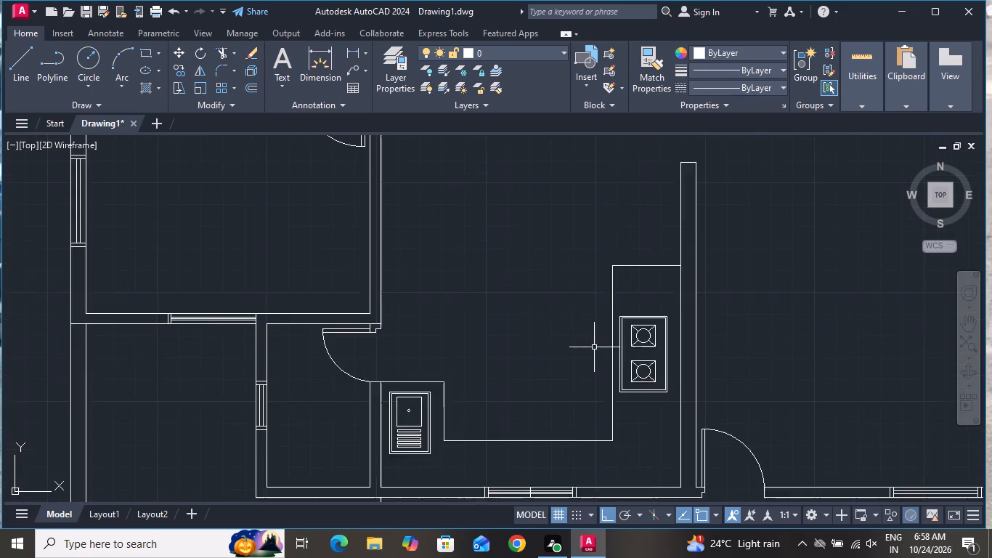
{"action": "scroll", "coordinate": [652, 260], "scroll_direction": "down", "scroll_amount": 2}
{"action": "scroll", "coordinate": [717, 242], "scroll_direction": "down", "scroll_amount": 1}
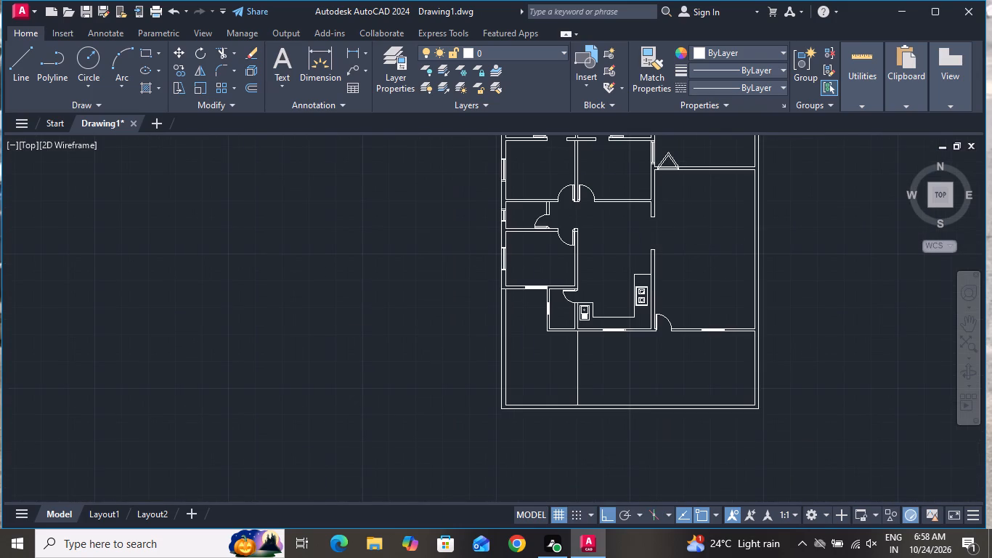
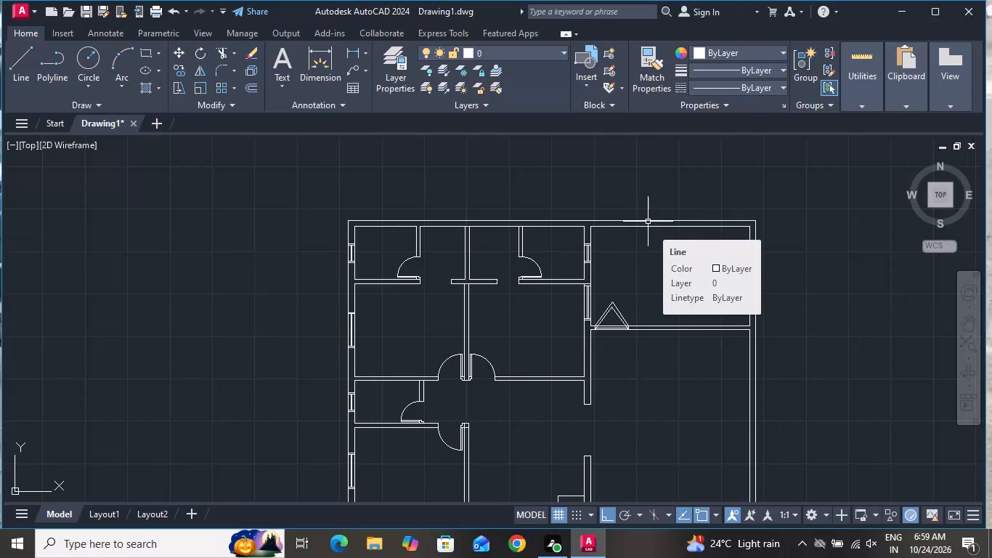
Draw a table rectangle about 6'-5" by 3'-8" in the open floor area just north of the kitchen counter.
{"action": "scroll", "coordinate": [648, 222], "scroll_direction": "down", "scroll_amount": 1}
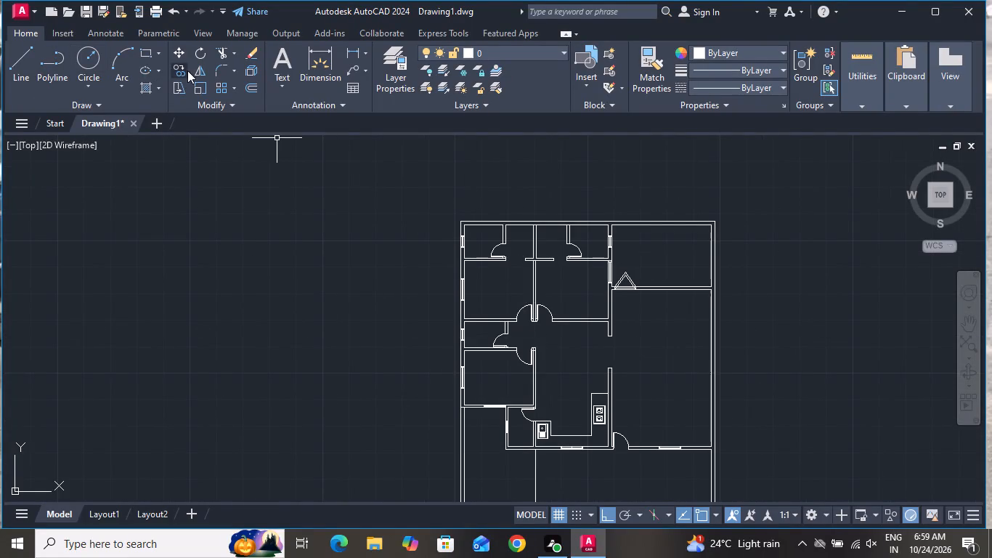
{"action": "left_click", "coordinate": [153, 56]}
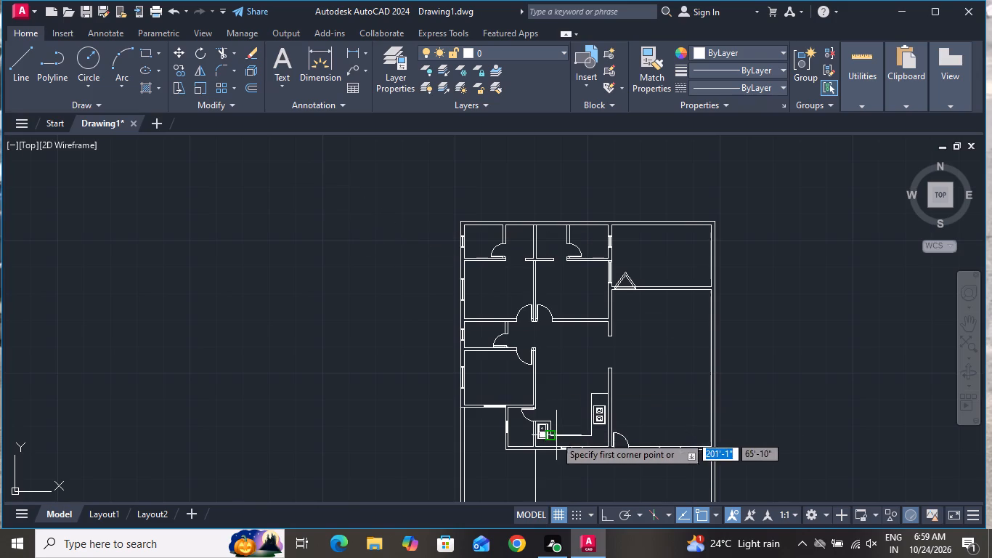
{"action": "scroll", "coordinate": [542, 438], "scroll_direction": "up", "scroll_amount": 2}
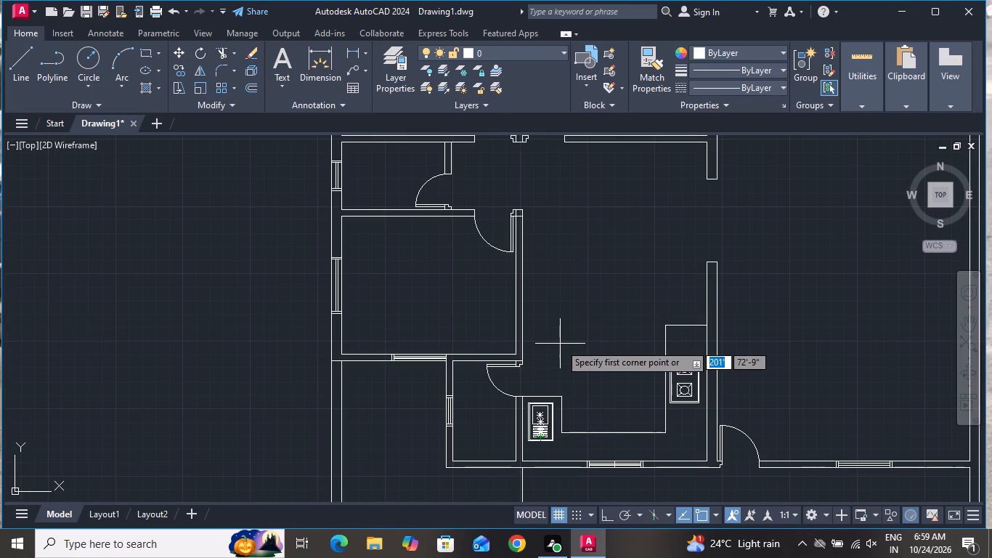
{"action": "left_click", "coordinate": [551, 293]}
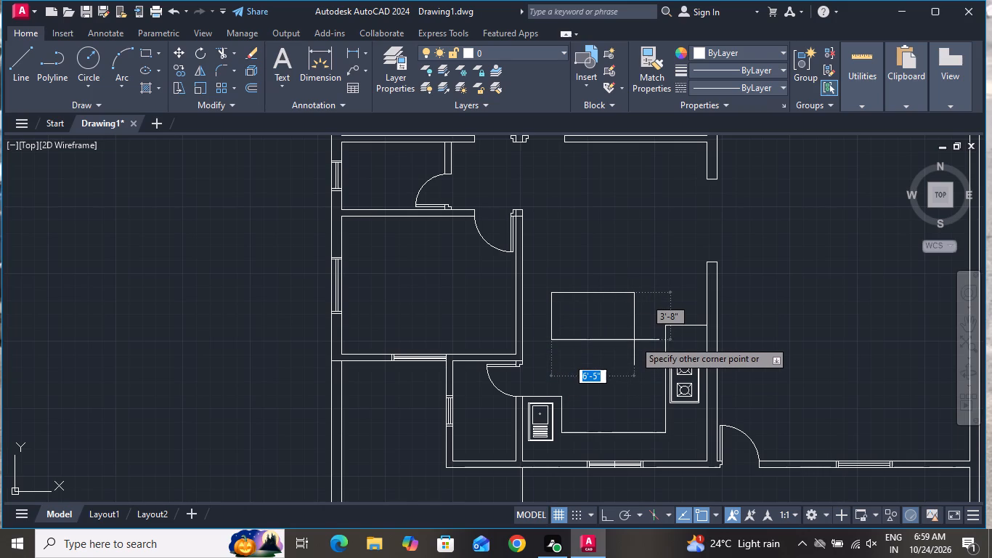
{"action": "left_click", "coordinate": [634, 340]}
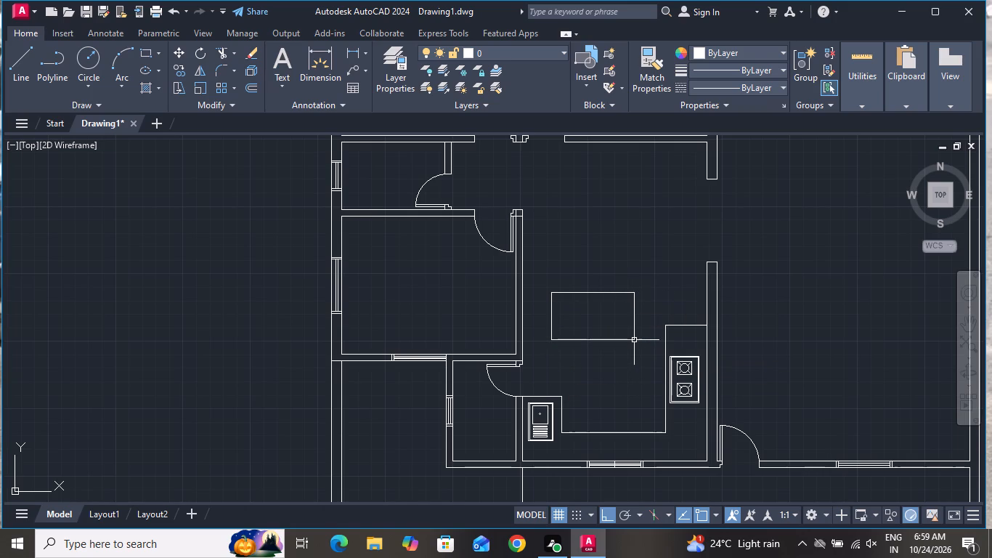
Draw a closed tapered chair outline with slanted sides about 1'-3" long, straddling the table's north edge near its northwest corner.
{"action": "scroll", "coordinate": [636, 313], "scroll_direction": "up", "scroll_amount": 2}
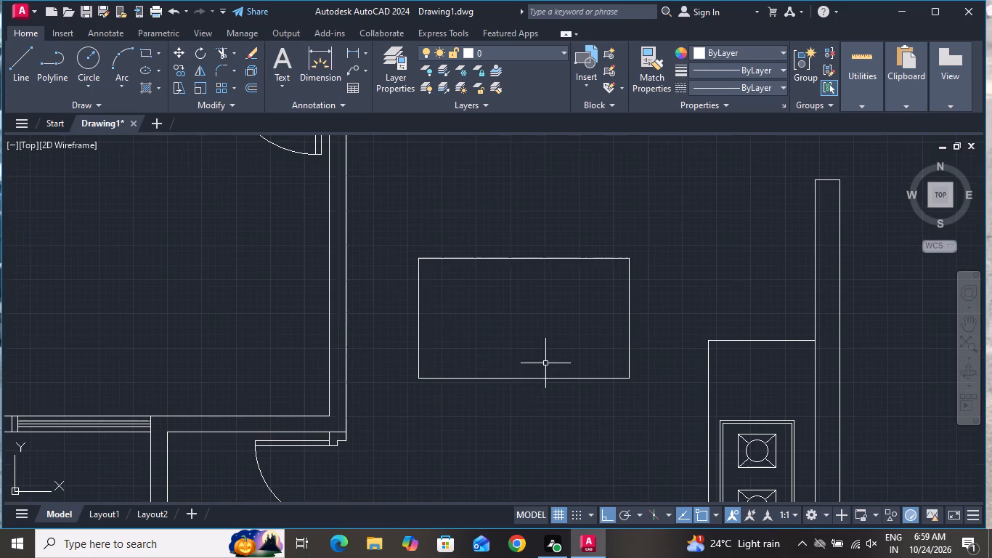
{"action": "left_click", "coordinate": [20, 62]}
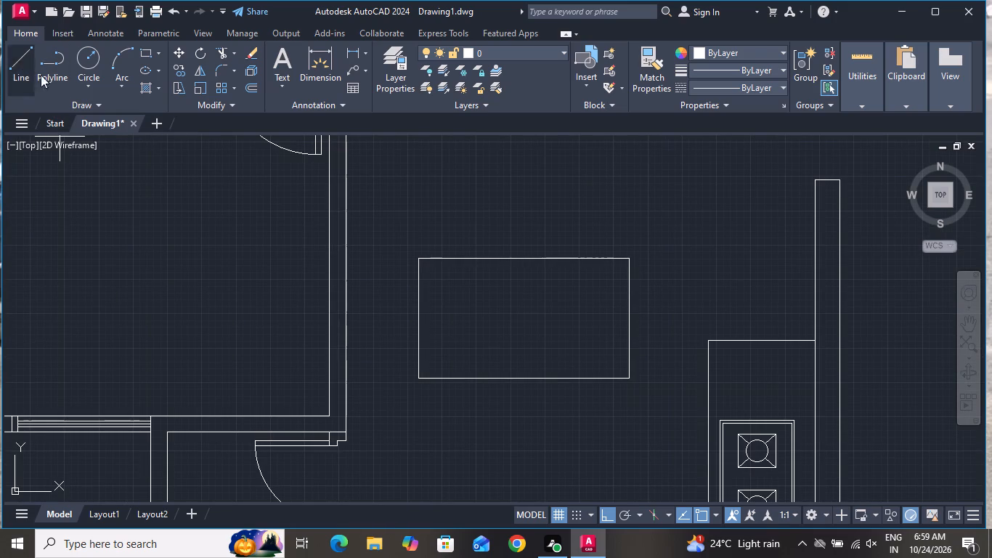
{"action": "scroll", "coordinate": [471, 258], "scroll_direction": "up", "scroll_amount": 1}
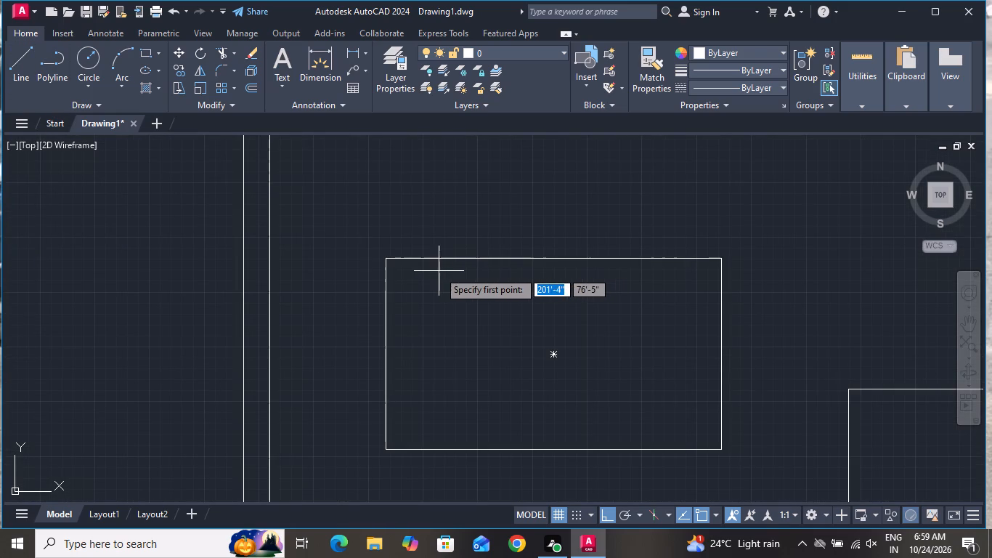
{"action": "left_click", "coordinate": [431, 275]}
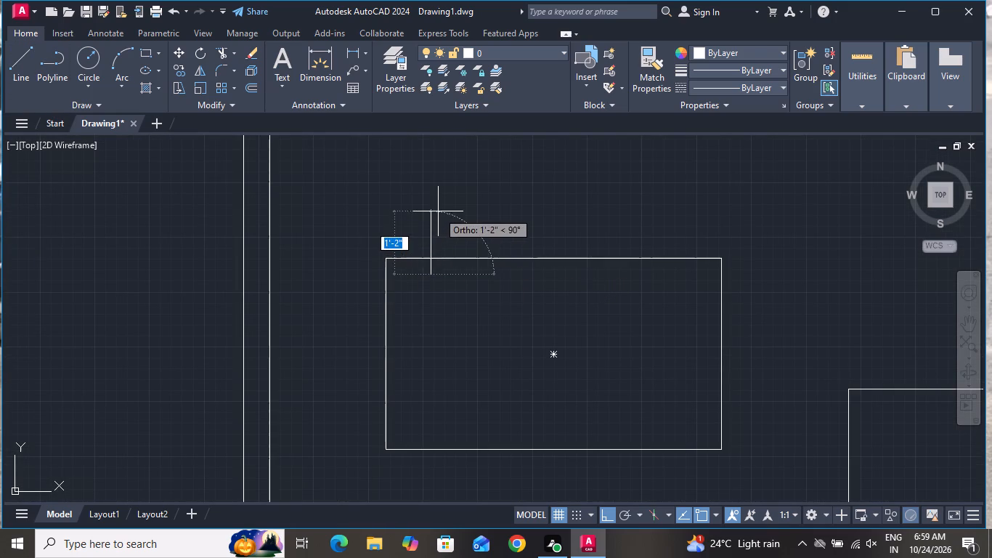
{"action": "left_click", "coordinate": [608, 511]}
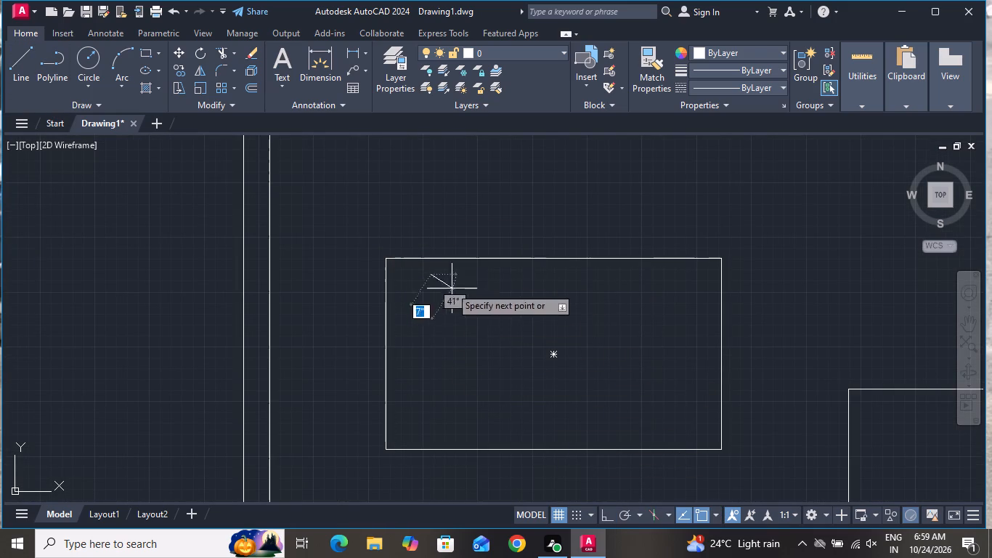
{"action": "left_click", "coordinate": [441, 211]}
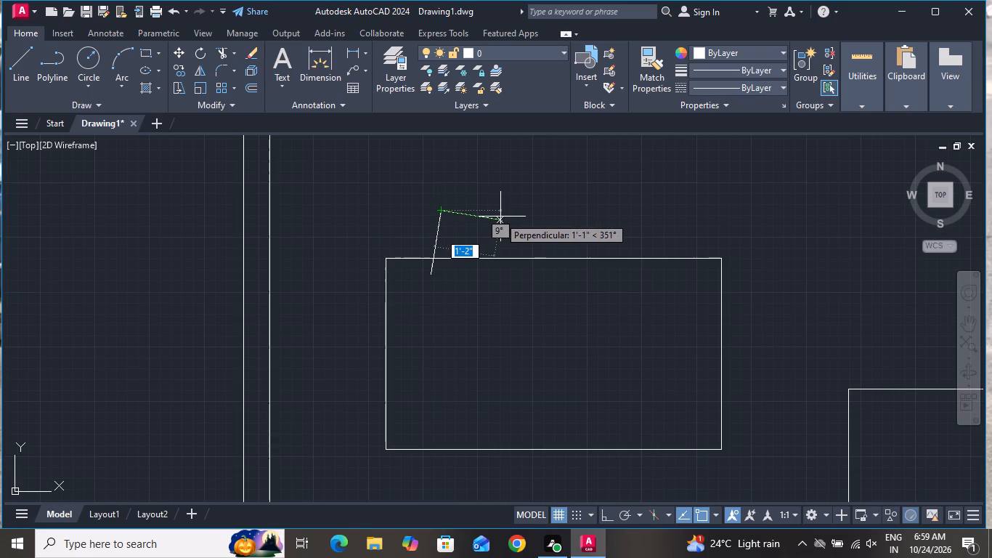
{"action": "left_click", "coordinate": [500, 217]}
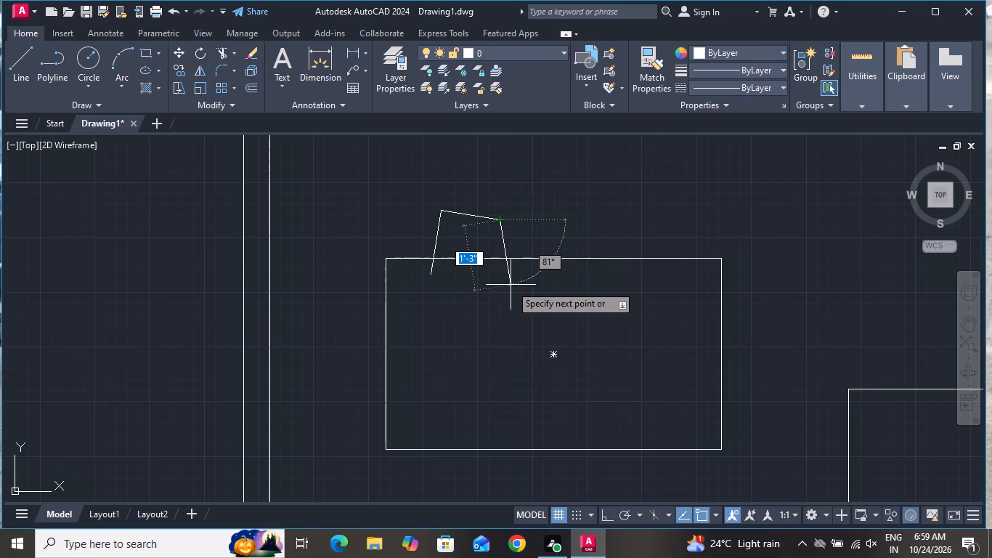
{"action": "left_click", "coordinate": [511, 285]}
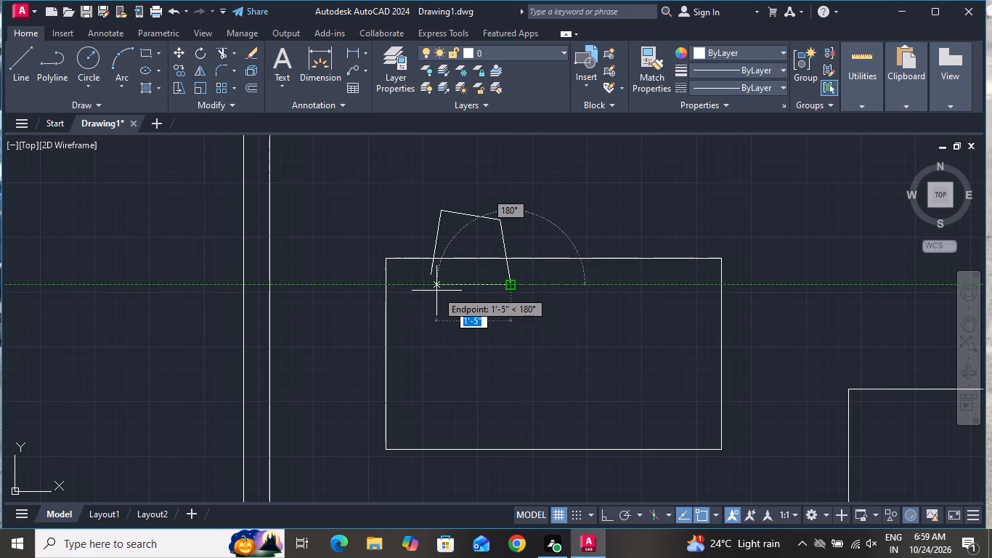
{"action": "left_click", "coordinate": [427, 290]}
{"action": "left_click", "coordinate": [434, 270]}
{"action": "right_click", "coordinate": [434, 270]}
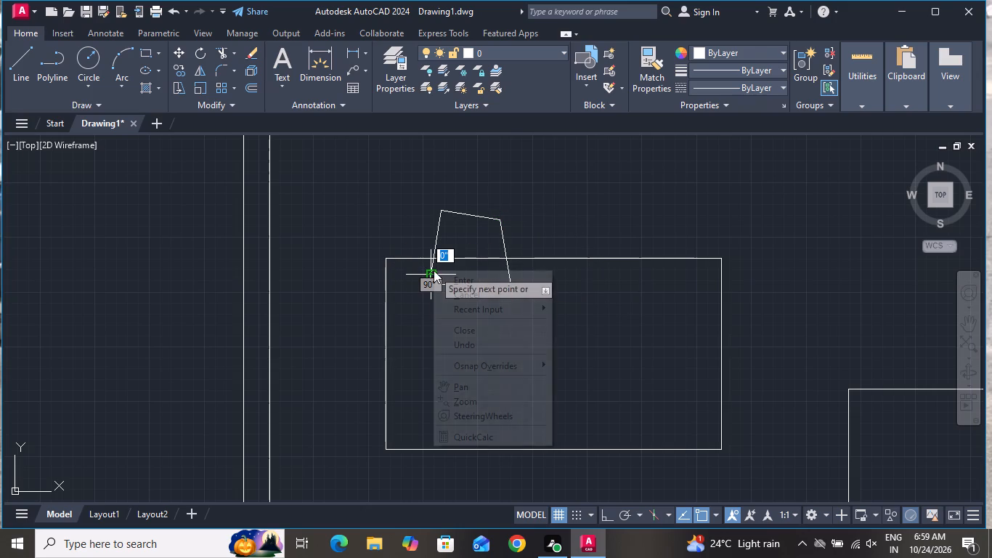
{"action": "left_click", "coordinate": [455, 292]}
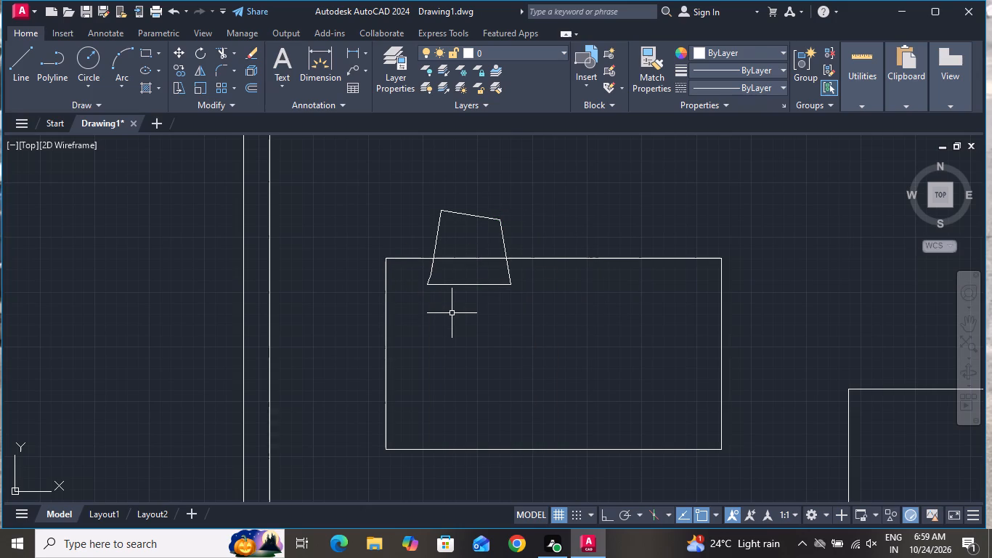
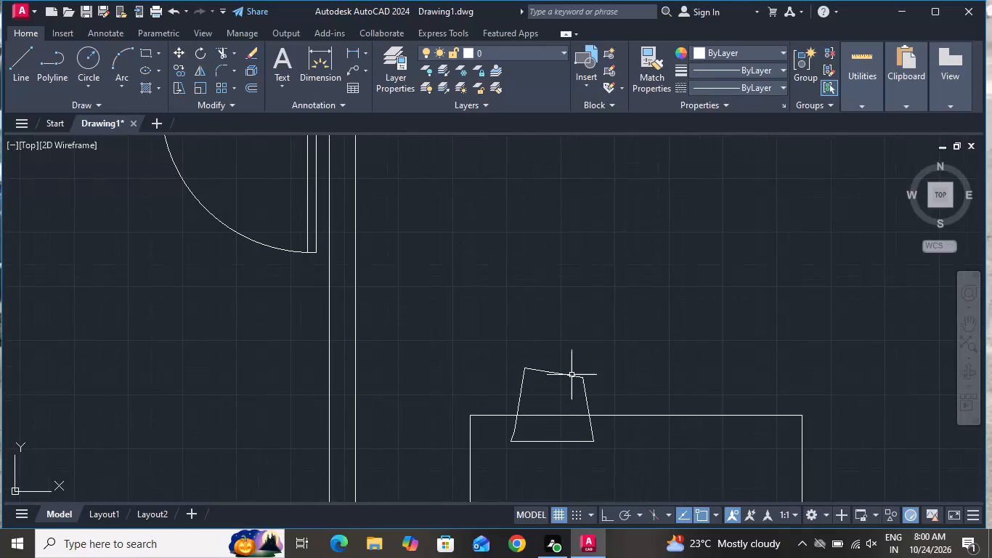
Erase the whole tapered chair outline at the table's north edge, leaving only the table rectangle.
{"action": "left_click", "coordinate": [592, 358]}
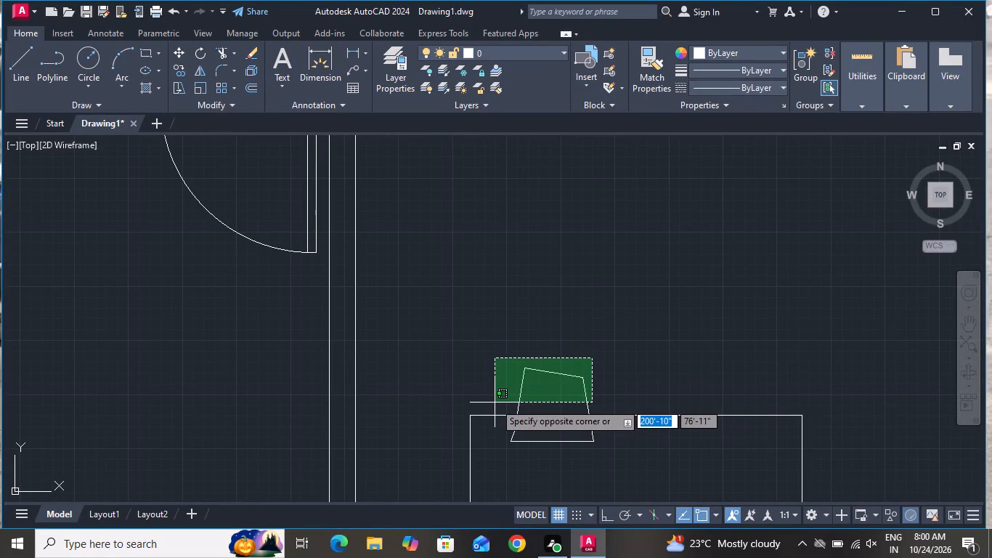
{"action": "left_click", "coordinate": [497, 399]}
{"action": "key", "text": "Delete"}
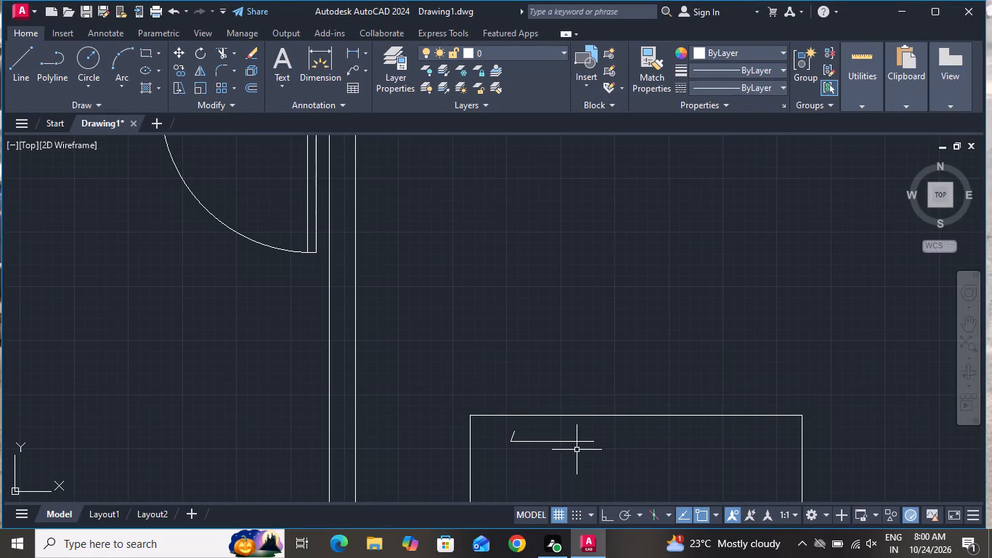
{"action": "left_click", "coordinate": [594, 419]}
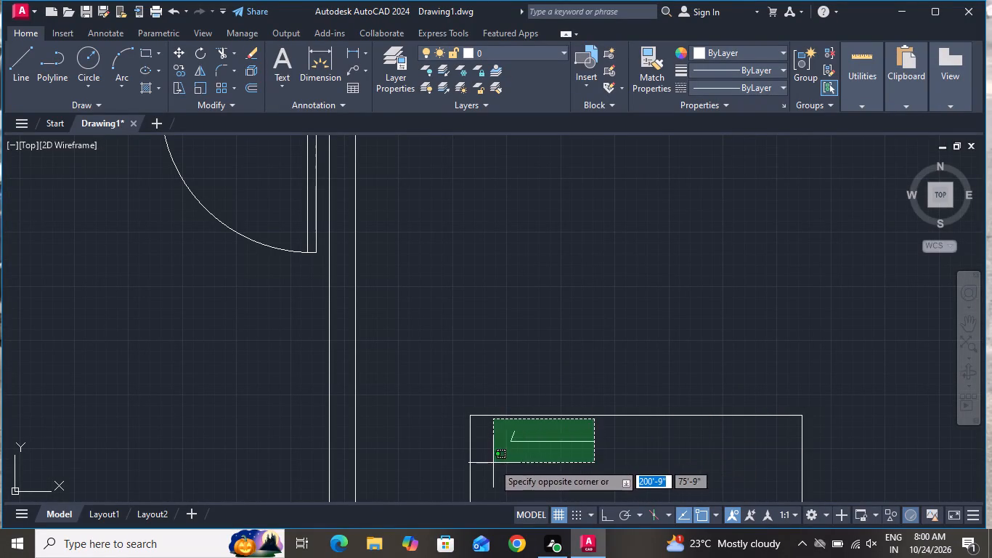
{"action": "left_click", "coordinate": [493, 462]}
{"action": "key", "text": "Delete"}
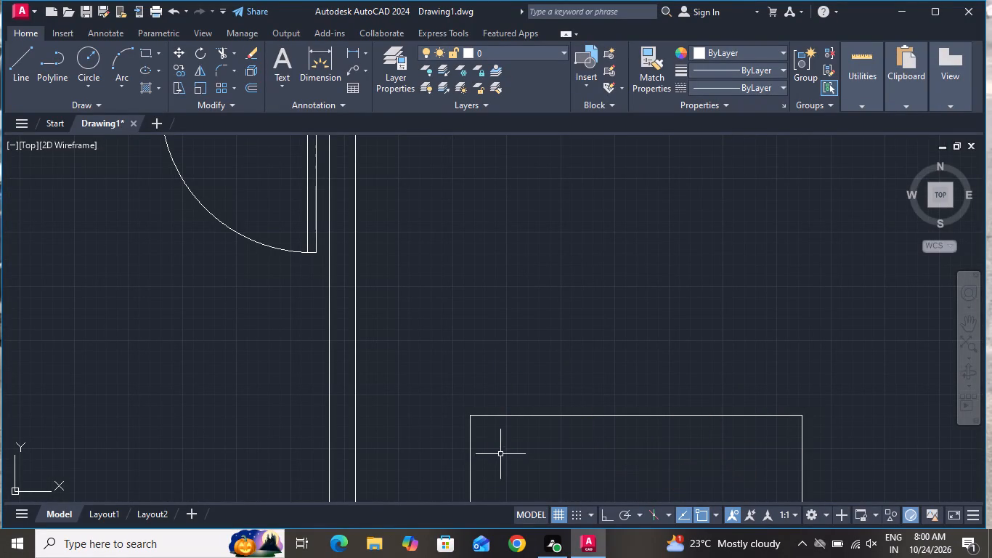
Draw a new chair's sides across the table's north edge near its northwest corner: slanted sides about 1'-6" joined by a horizontal back about 1'-2".
{"action": "scroll", "coordinate": [513, 443], "scroll_direction": "down", "scroll_amount": 3}
{"action": "left_click", "coordinate": [9, 60]}
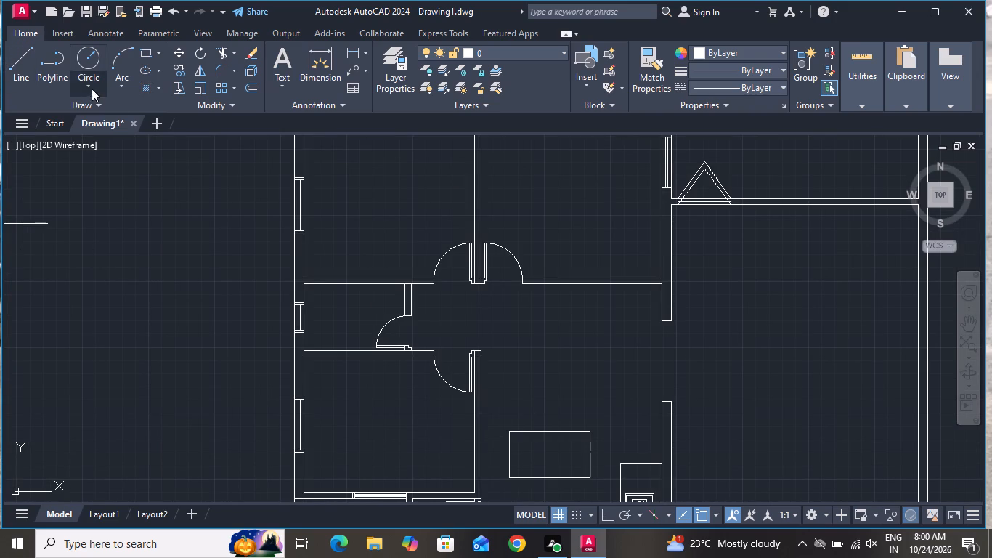
{"action": "scroll", "coordinate": [606, 529], "scroll_direction": "up", "scroll_amount": 4}
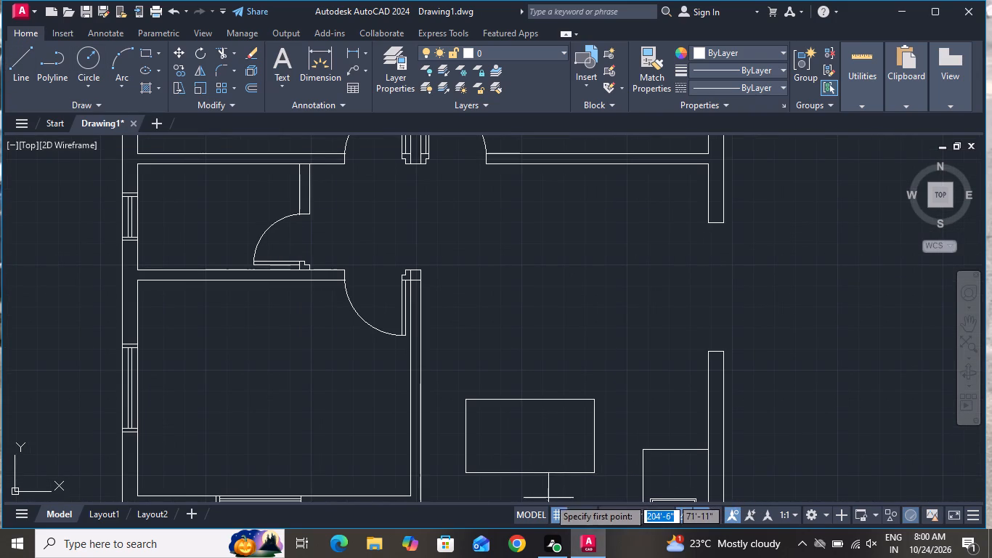
{"action": "scroll", "coordinate": [538, 495], "scroll_direction": "up", "scroll_amount": 1}
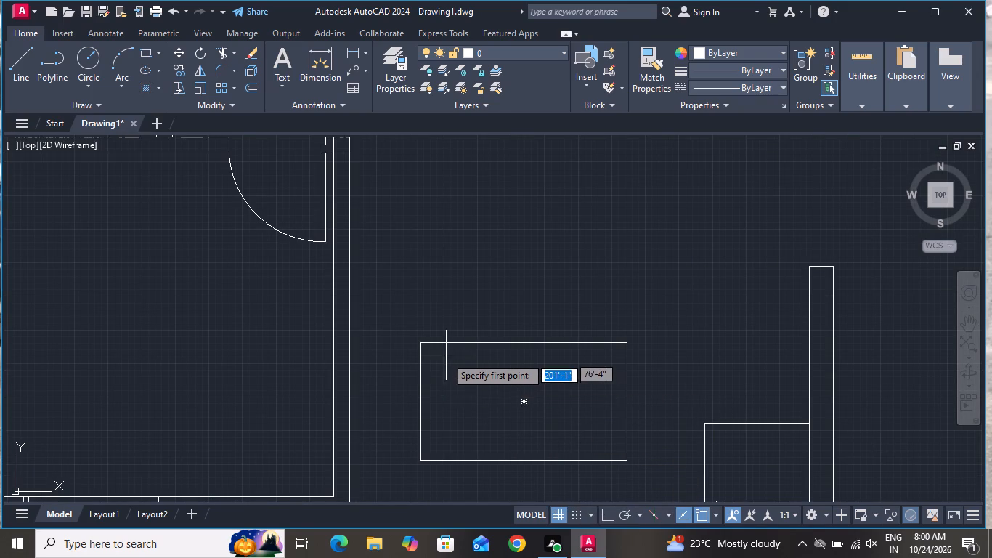
{"action": "scroll", "coordinate": [446, 357], "scroll_direction": "up", "scroll_amount": 1}
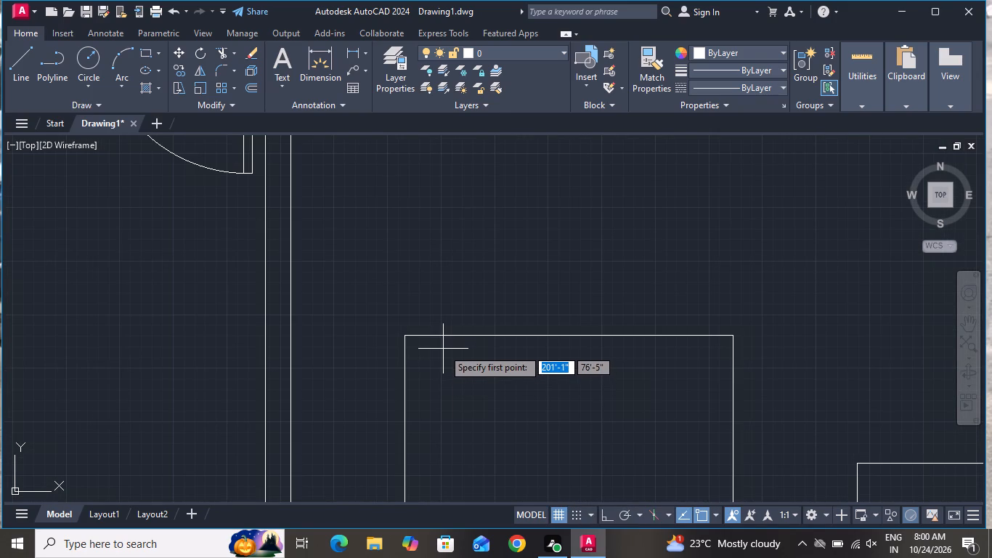
{"action": "left_click", "coordinate": [442, 360]}
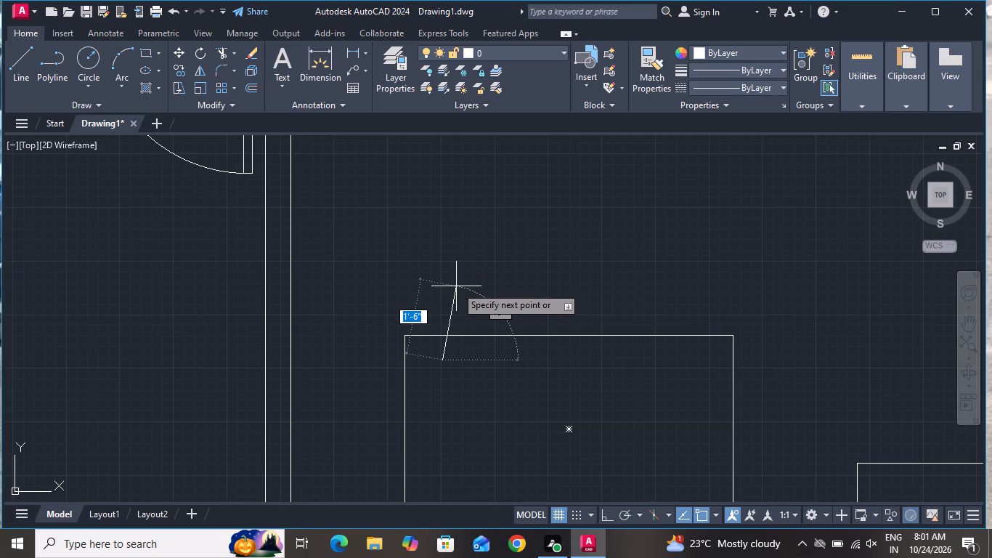
{"action": "left_click", "coordinate": [456, 286]}
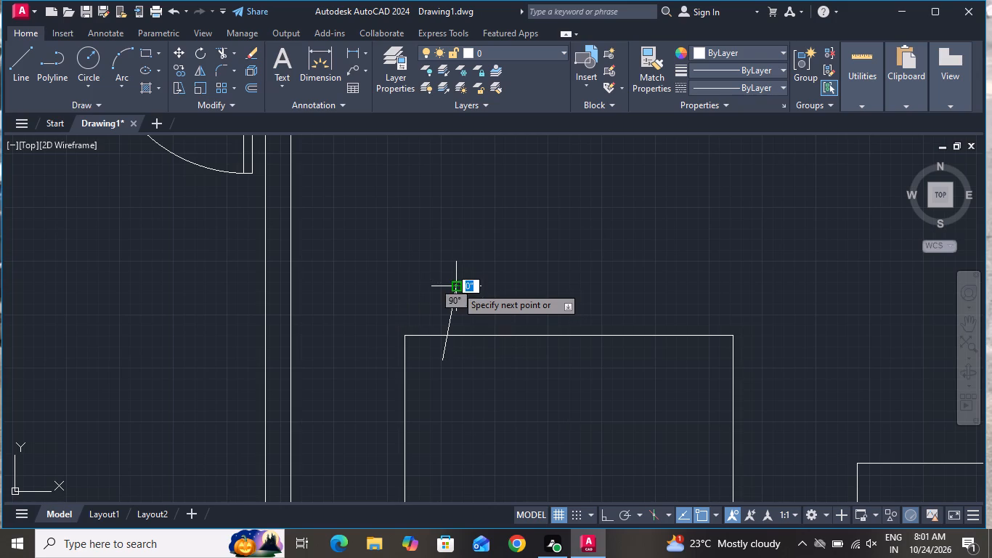
{"action": "left_click", "coordinate": [517, 286]}
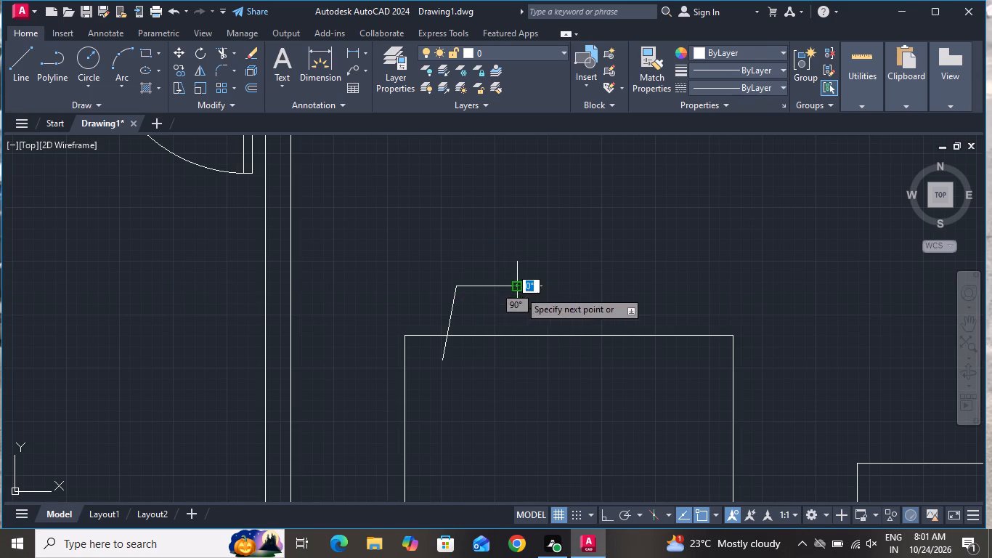
{"action": "left_click", "coordinate": [534, 365]}
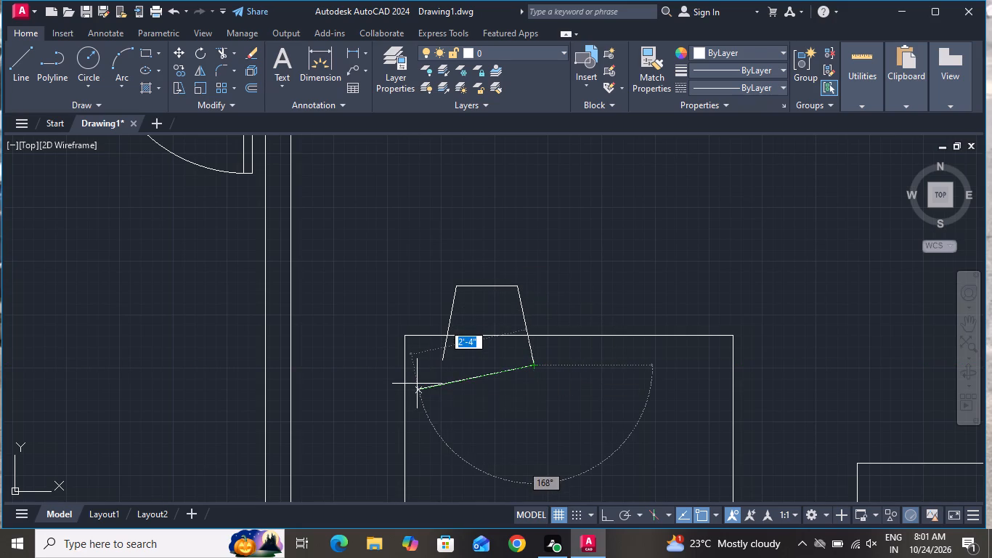
With ortho on, draw the chair's horizontal south edge westward from the east side's end, running past the west slanted side.
{"action": "left_click", "coordinate": [600, 512]}
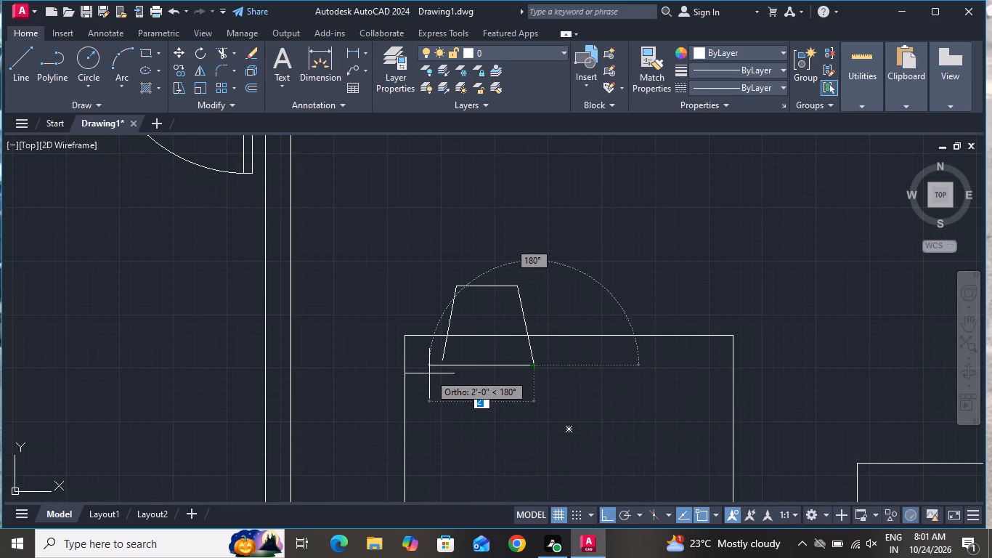
{"action": "scroll", "coordinate": [428, 373], "scroll_direction": "up", "scroll_amount": 4}
{"action": "right_click", "coordinate": [428, 373]}
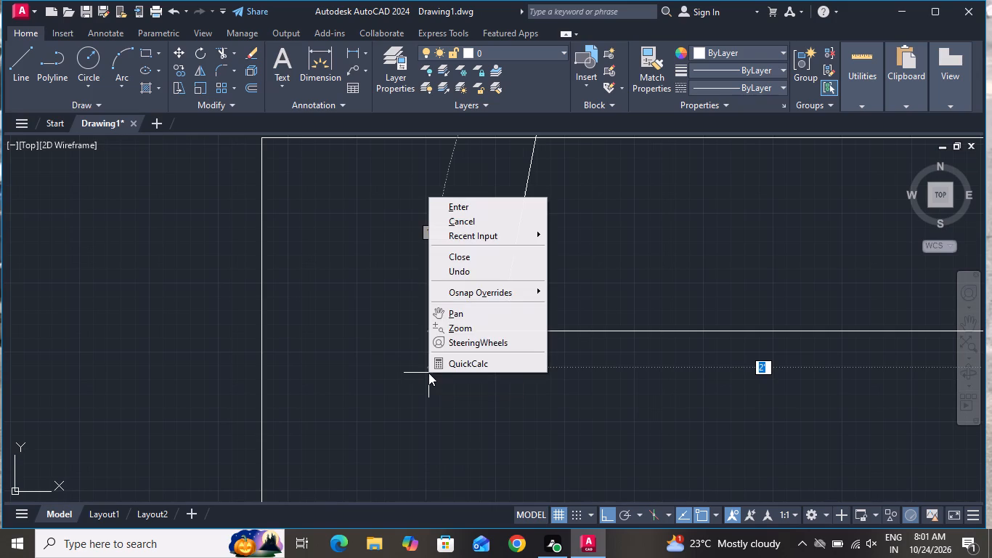
{"action": "left_click", "coordinate": [399, 376]}
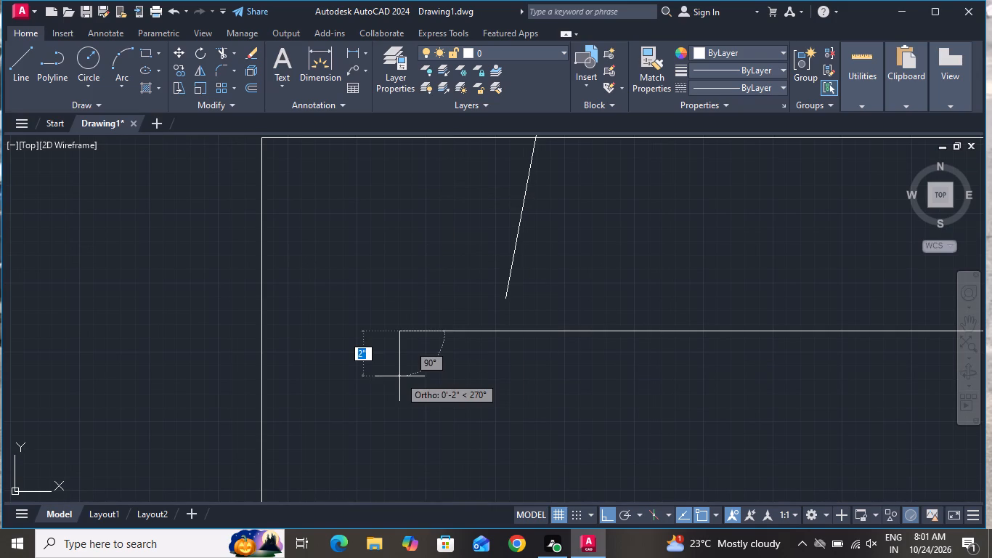
{"action": "left_click", "coordinate": [399, 376]}
{"action": "right_click", "coordinate": [399, 376]}
{"action": "left_click", "coordinate": [468, 221]}
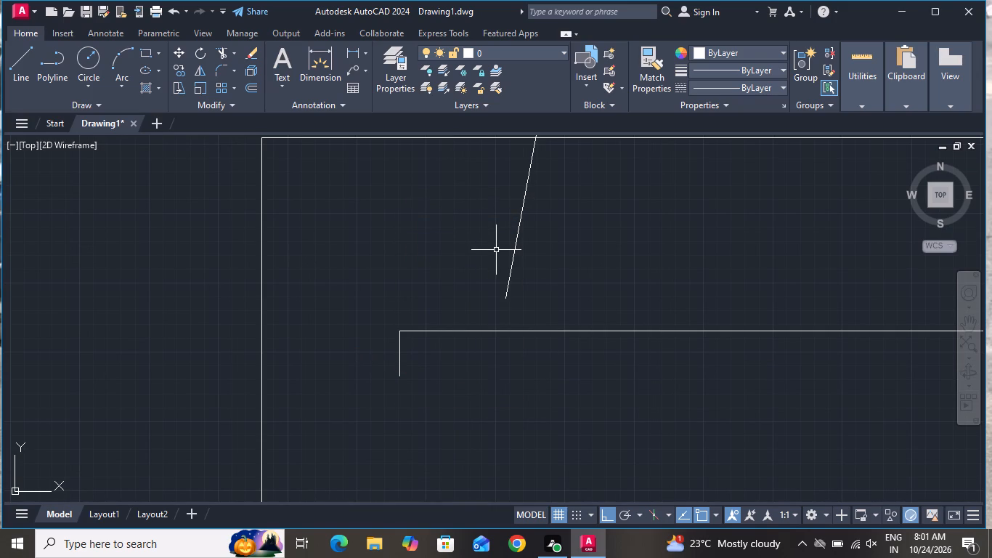
Extend the chair's west slanted side down to its horizontal south edge.
{"action": "type", "text": "ex"}
{"action": "key", "text": "space"}
{"action": "key", "text": "space"}
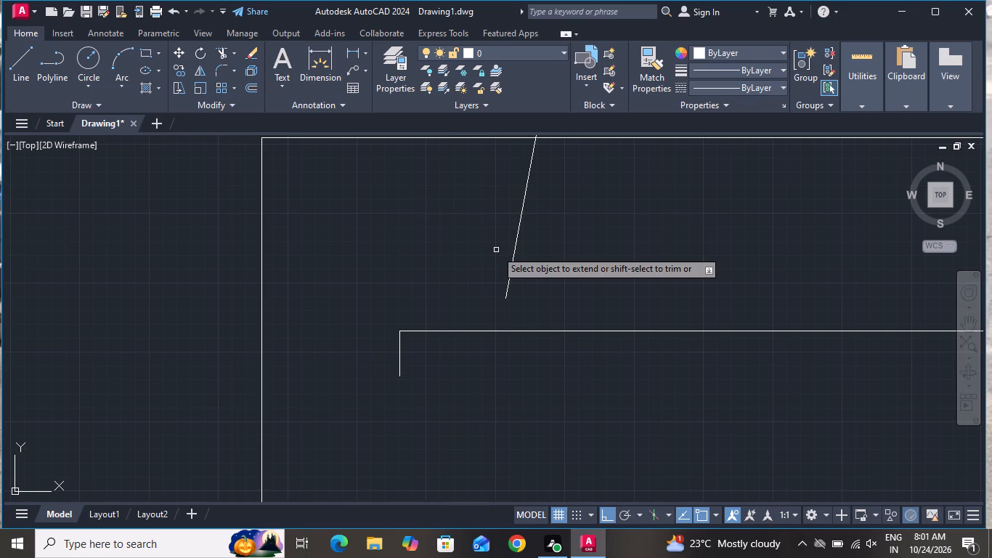
{"action": "left_click", "coordinate": [496, 250]}
{"action": "left_click", "coordinate": [540, 264]}
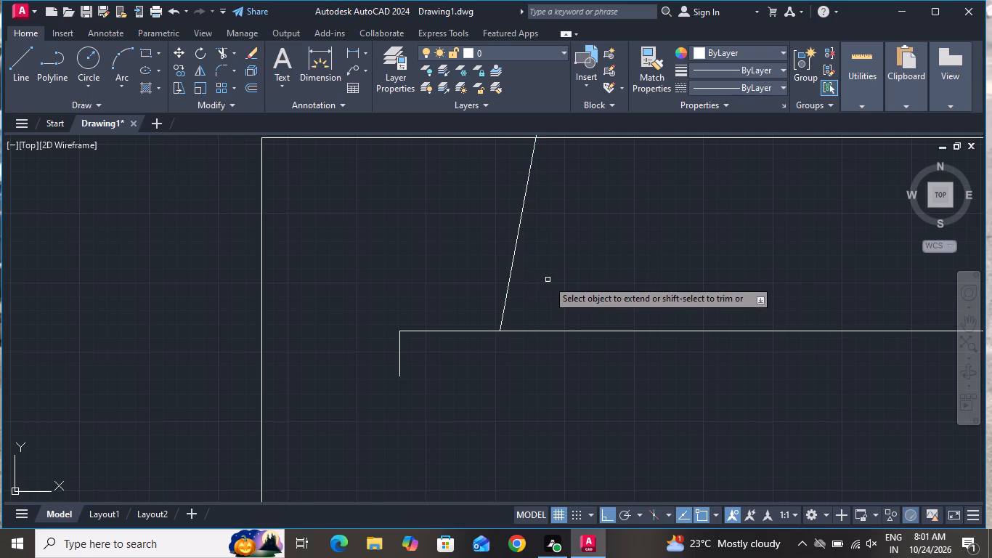
{"action": "right_click", "coordinate": [547, 281]}
{"action": "left_click", "coordinate": [562, 307]}
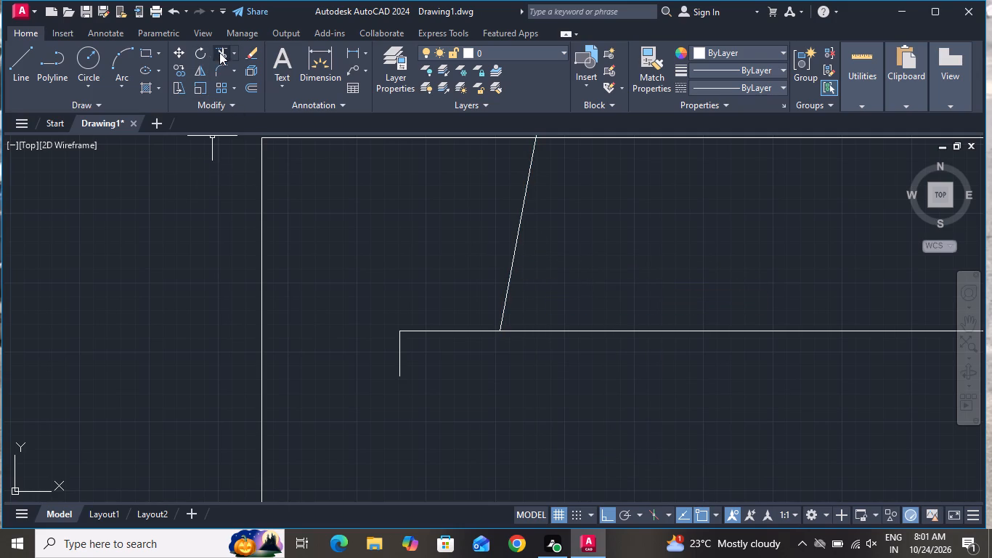
Trim off the south edge's overshoot and the short vertical stub beyond the chair's southwest corner.
{"action": "left_click", "coordinate": [220, 52]}
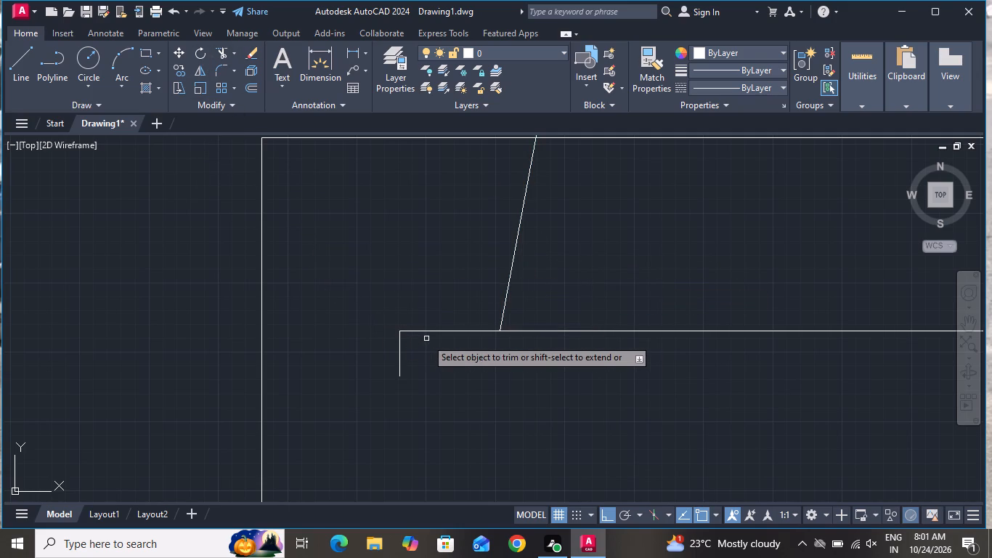
{"action": "left_click", "coordinate": [446, 312]}
{"action": "left_click", "coordinate": [448, 355]}
{"action": "left_click", "coordinate": [412, 350]}
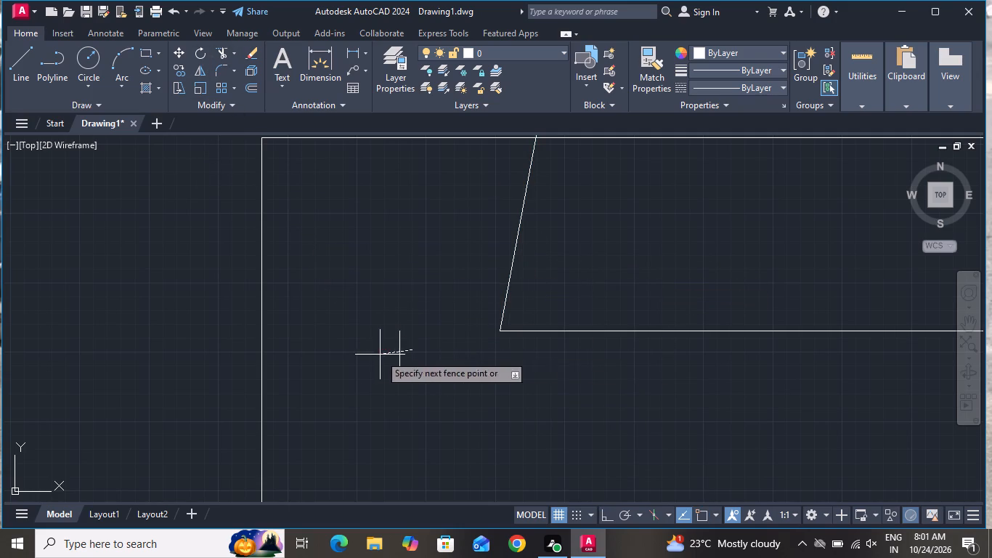
{"action": "left_click", "coordinate": [365, 355]}
{"action": "scroll", "coordinate": [423, 363], "scroll_direction": "down", "scroll_amount": 2}
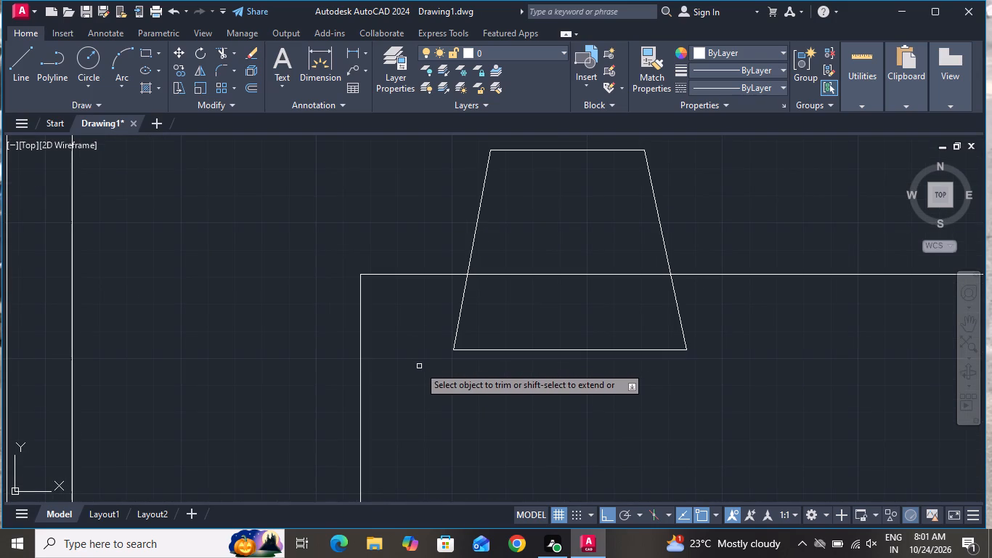
{"action": "right_click_drag", "start_coordinate": [417, 368], "coordinate": [409, 371]}
{"action": "left_click", "coordinate": [458, 193]}
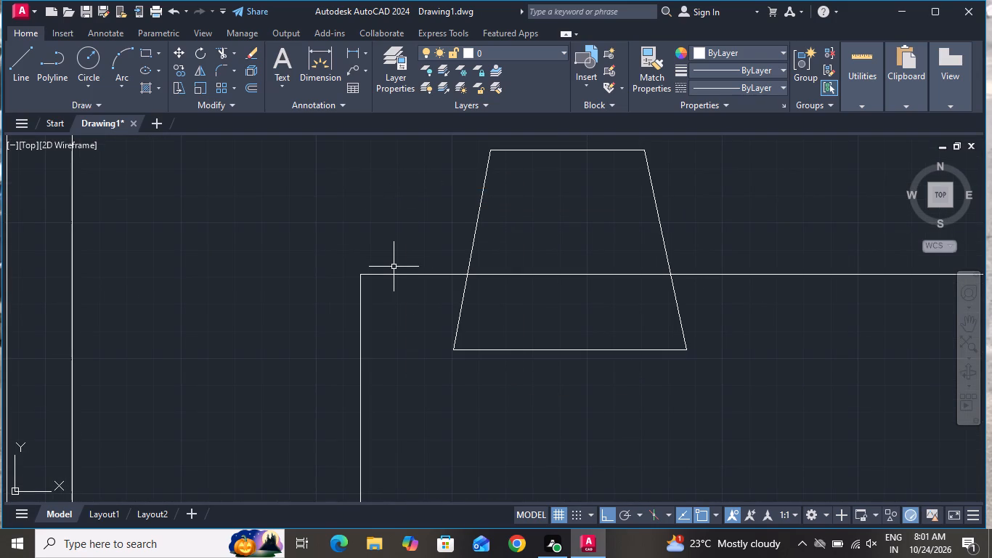
Offset all four sides of the chair outline inward by 1".
{"action": "type", "text": "o 1"}
{"action": "key", "text": "shift+quotedbl"}
{"action": "key", "text": "Return"}
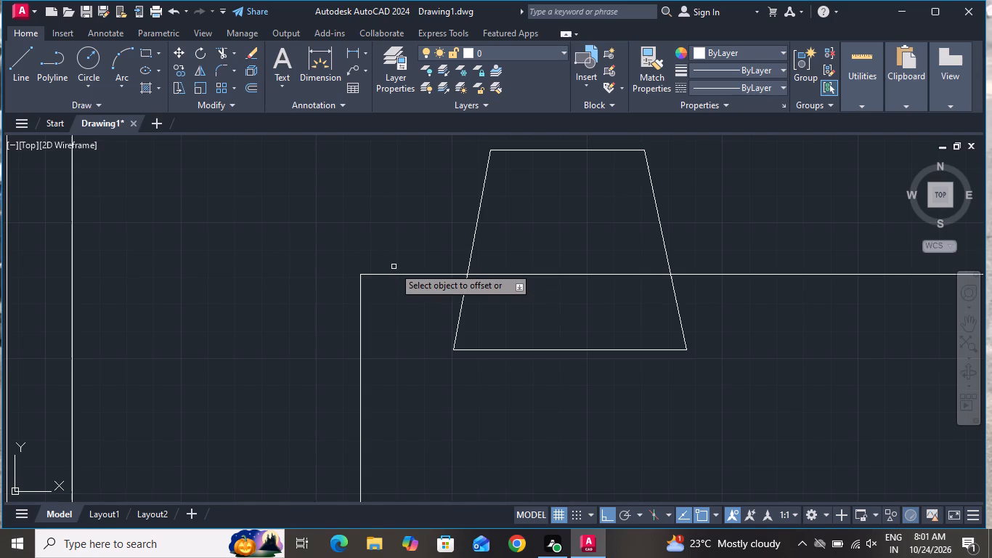
{"action": "left_click", "coordinate": [478, 212]}
{"action": "left_click", "coordinate": [506, 207]}
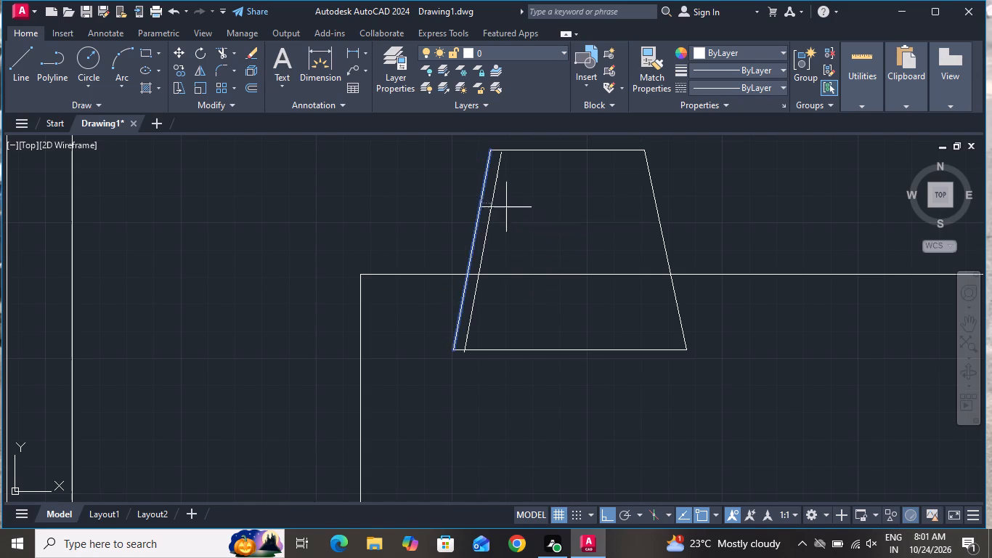
{"action": "left_click", "coordinate": [548, 149]}
{"action": "left_click", "coordinate": [555, 186]}
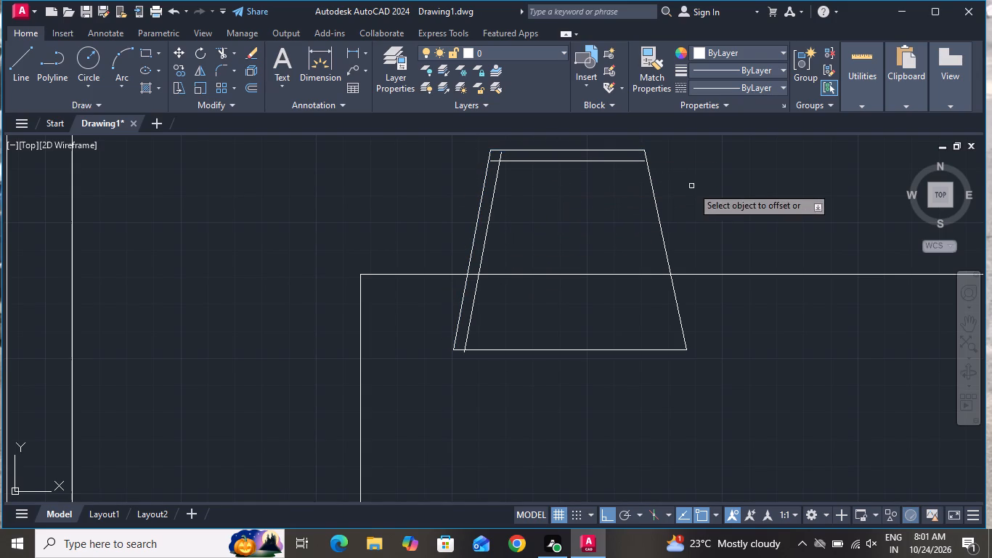
{"action": "left_click", "coordinate": [658, 209]}
{"action": "left_click", "coordinate": [619, 224]}
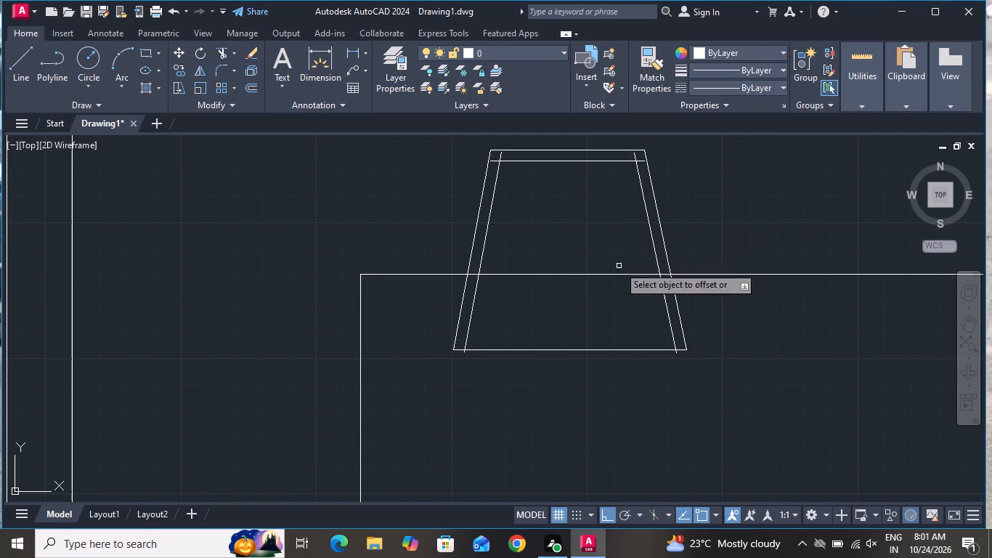
{"action": "left_click", "coordinate": [614, 352]}
{"action": "left_click", "coordinate": [614, 339]}
{"action": "right_click", "coordinate": [613, 335]}
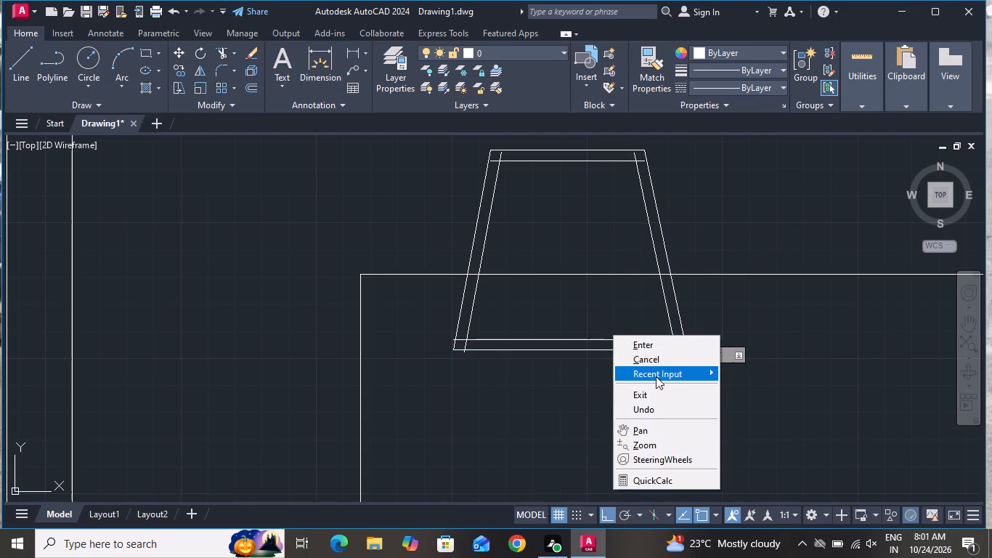
{"action": "left_click", "coordinate": [654, 357]}
Trim the overlapping ends of the inner offset lines at the chair's southwest corner.
{"action": "left_click", "coordinate": [221, 52]}
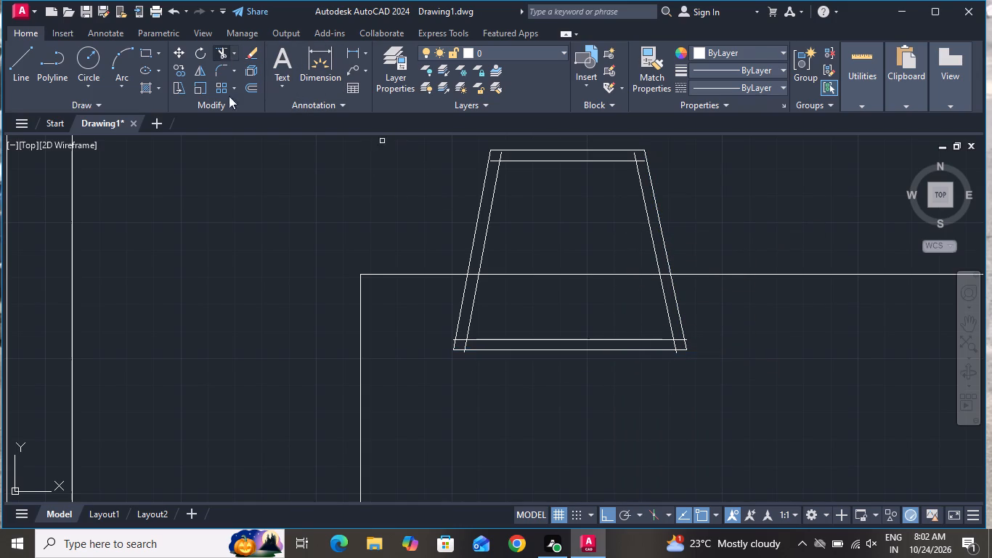
{"action": "scroll", "coordinate": [450, 349], "scroll_direction": "up", "scroll_amount": 4}
{"action": "left_click", "coordinate": [540, 233]}
{"action": "left_click", "coordinate": [511, 320]}
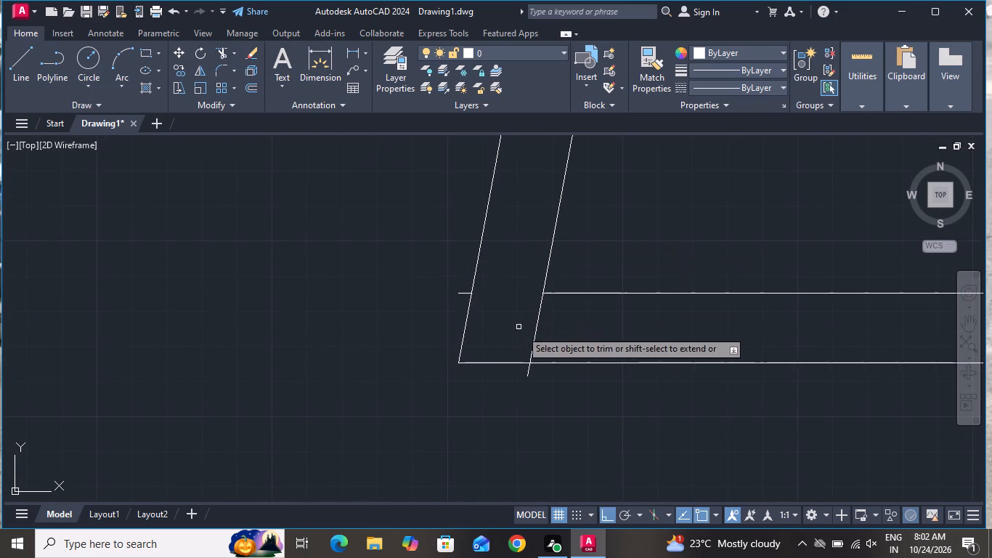
{"action": "left_click", "coordinate": [521, 328]}
{"action": "left_click", "coordinate": [614, 336]}
{"action": "left_click", "coordinate": [528, 373]}
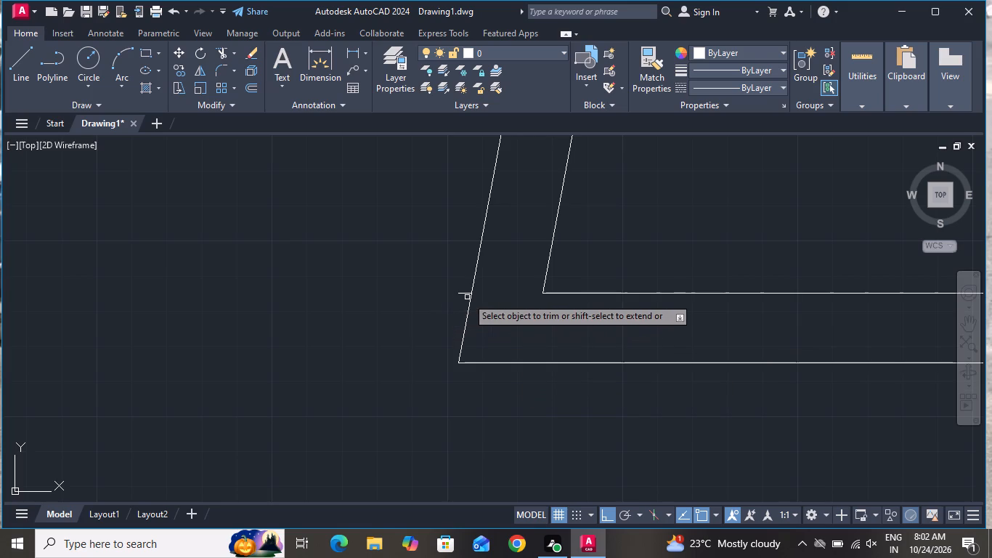
{"action": "left_click", "coordinate": [461, 295]}
Trim the overlapping ends of the inner offset lines at the chair's southeast corner.
{"action": "scroll", "coordinate": [436, 319], "scroll_direction": "down", "scroll_amount": 5}
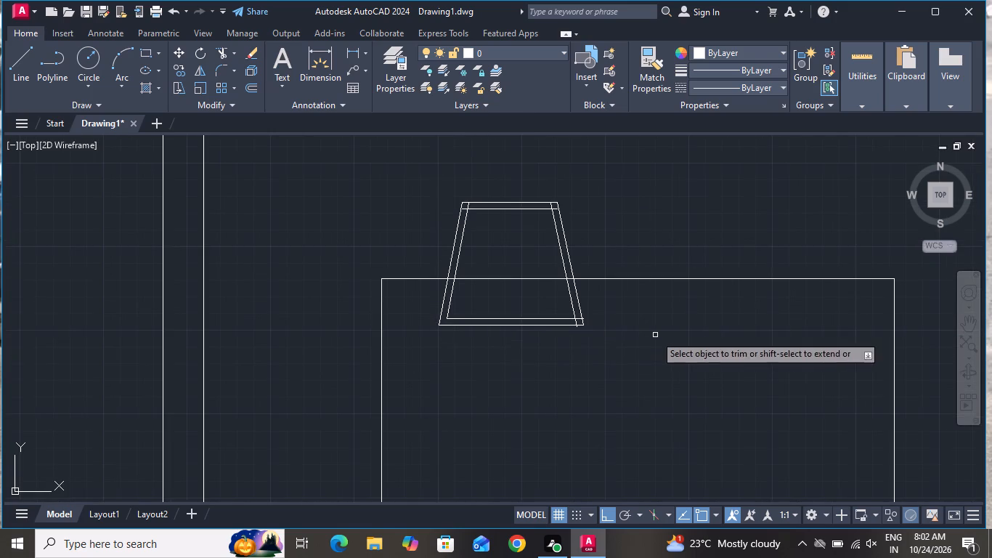
{"action": "scroll", "coordinate": [584, 328], "scroll_direction": "up", "scroll_amount": 4}
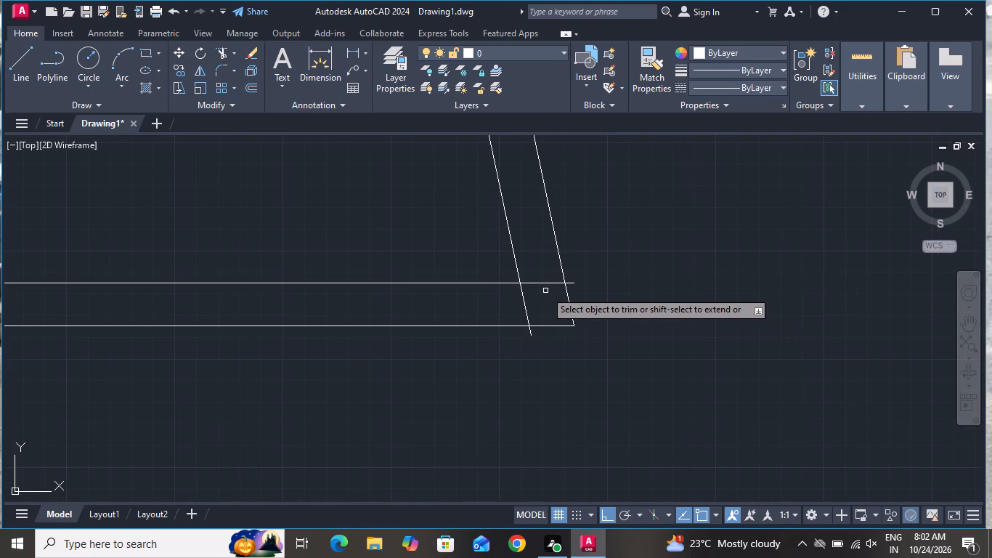
{"action": "scroll", "coordinate": [545, 292], "scroll_direction": "up", "scroll_amount": 1}
{"action": "left_click", "coordinate": [586, 277]}
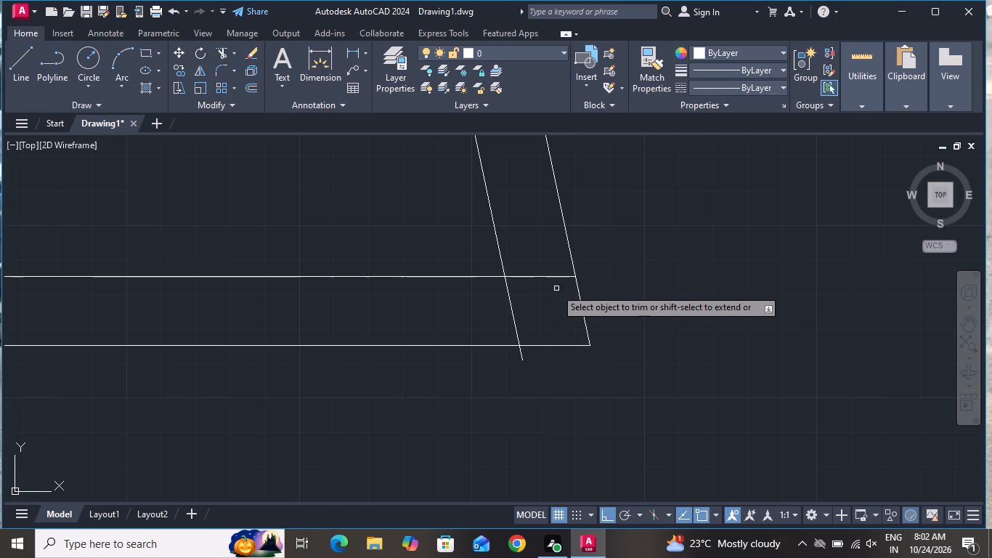
{"action": "left_click", "coordinate": [551, 284]}
{"action": "left_click", "coordinate": [551, 275]}
{"action": "left_click", "coordinate": [546, 295]}
{"action": "left_click", "coordinate": [497, 317]}
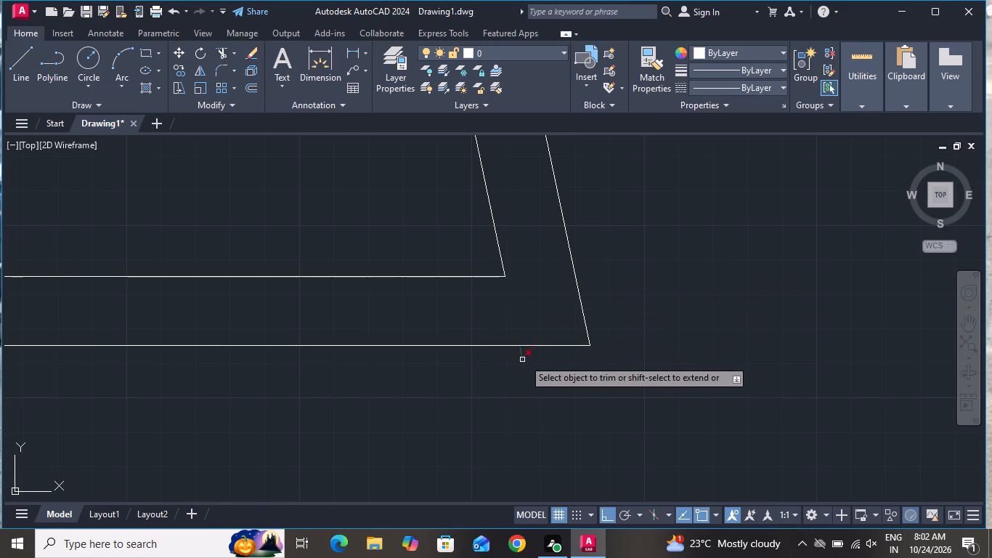
{"action": "left_click", "coordinate": [528, 355]}
{"action": "left_click", "coordinate": [515, 358]}
Trim the overlapping ends of the inner offset lines at the chair's northeast corner.
{"action": "scroll", "coordinate": [559, 410], "scroll_direction": "down", "scroll_amount": 2}
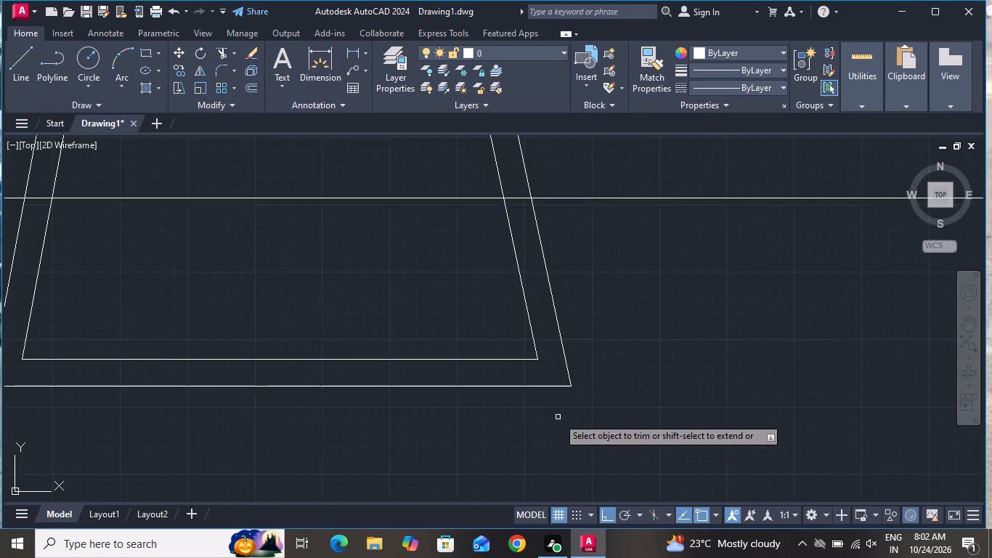
{"action": "scroll", "coordinate": [558, 417], "scroll_direction": "down", "scroll_amount": 3}
{"action": "scroll", "coordinate": [532, 274], "scroll_direction": "up", "scroll_amount": 4}
{"action": "left_click", "coordinate": [521, 378]}
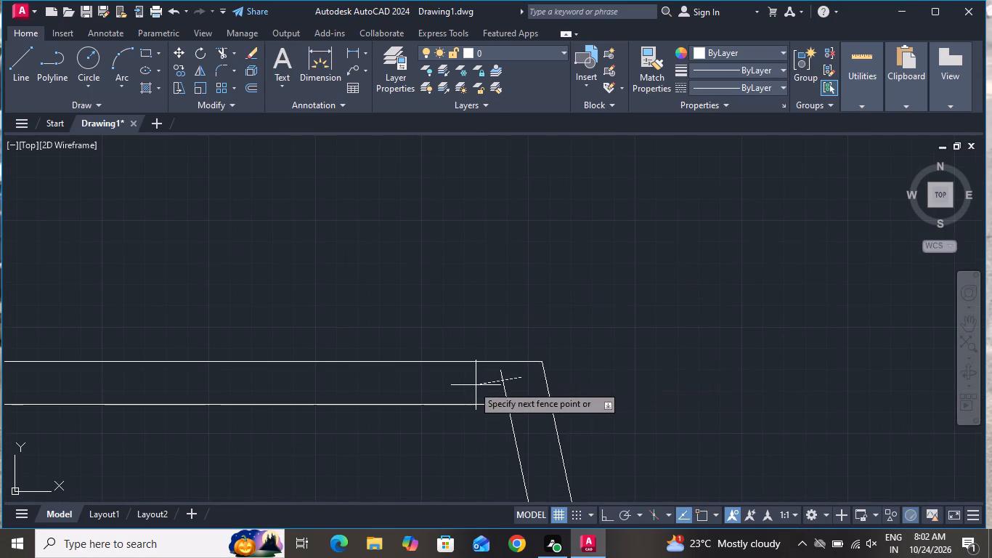
{"action": "left_click", "coordinate": [468, 383]}
{"action": "left_click", "coordinate": [508, 384]}
{"action": "left_click", "coordinate": [542, 418]}
Trim the overlapping ends of the inner offset lines at the chair's northwest corner.
{"action": "scroll", "coordinate": [528, 395], "scroll_direction": "down", "scroll_amount": 3}
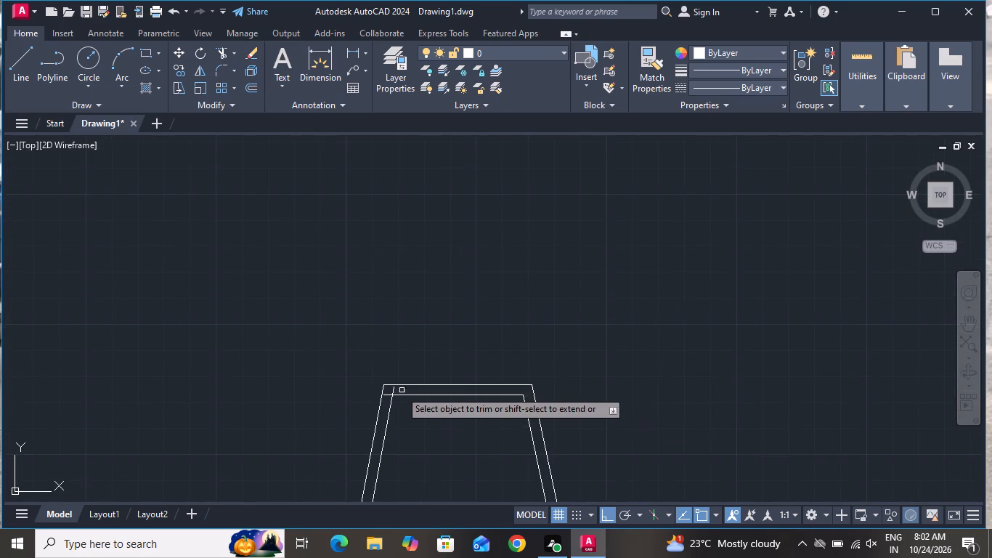
{"action": "scroll", "coordinate": [395, 389], "scroll_direction": "up", "scroll_amount": 4}
{"action": "left_click", "coordinate": [401, 430]}
{"action": "left_click", "coordinate": [501, 413]}
{"action": "left_click", "coordinate": [397, 430]}
{"action": "left_click", "coordinate": [395, 458]}
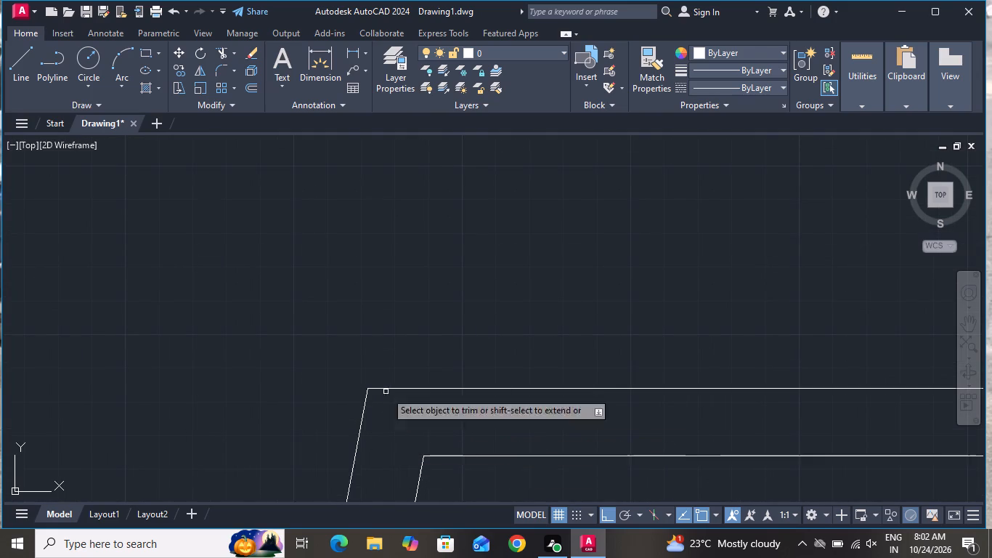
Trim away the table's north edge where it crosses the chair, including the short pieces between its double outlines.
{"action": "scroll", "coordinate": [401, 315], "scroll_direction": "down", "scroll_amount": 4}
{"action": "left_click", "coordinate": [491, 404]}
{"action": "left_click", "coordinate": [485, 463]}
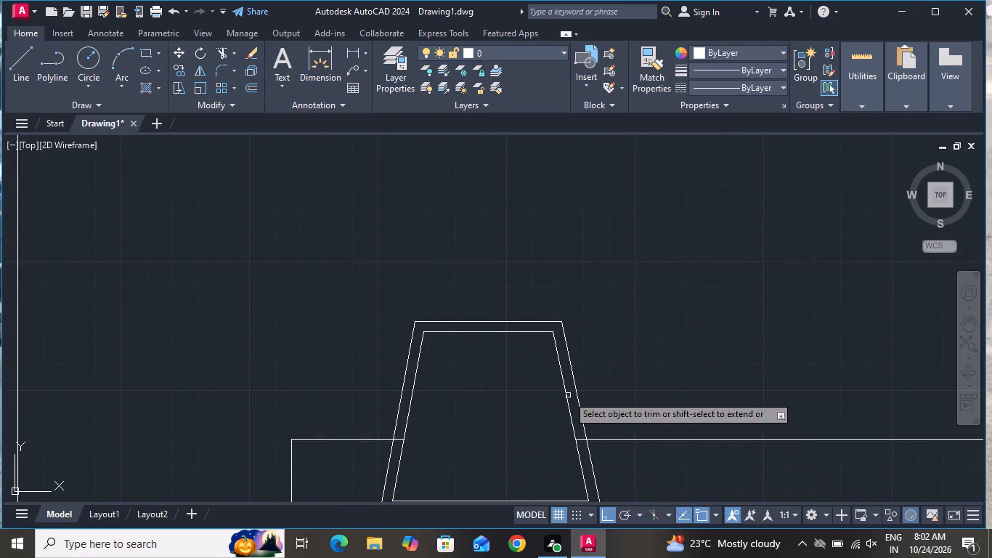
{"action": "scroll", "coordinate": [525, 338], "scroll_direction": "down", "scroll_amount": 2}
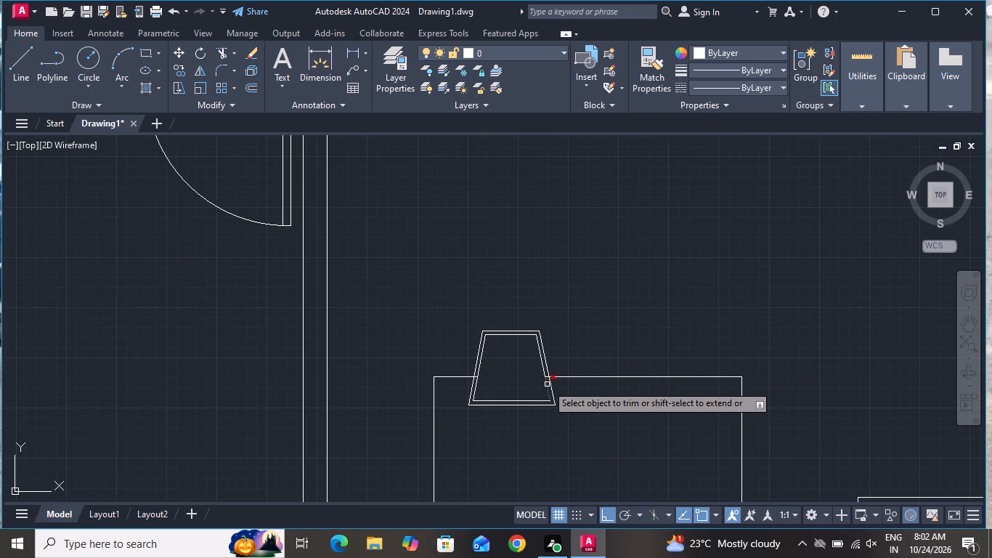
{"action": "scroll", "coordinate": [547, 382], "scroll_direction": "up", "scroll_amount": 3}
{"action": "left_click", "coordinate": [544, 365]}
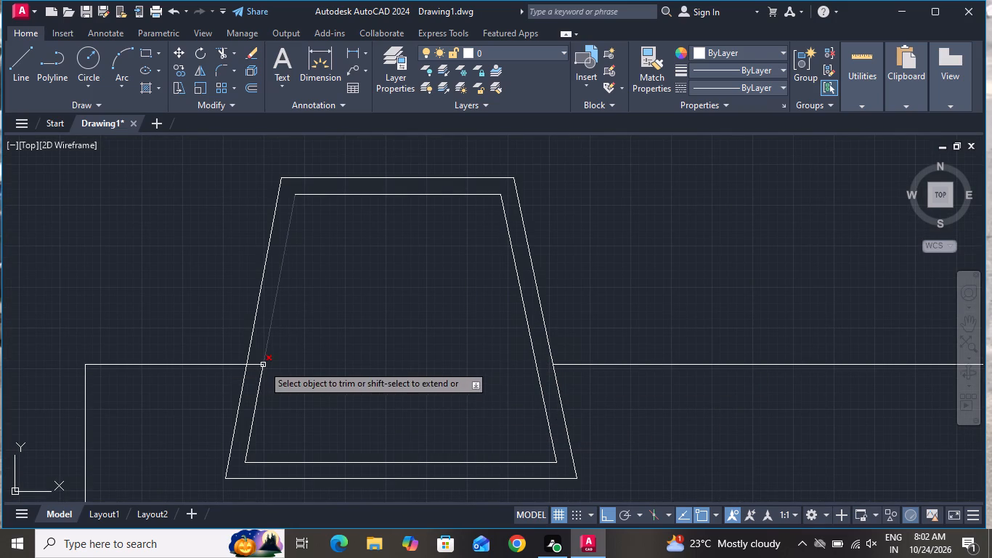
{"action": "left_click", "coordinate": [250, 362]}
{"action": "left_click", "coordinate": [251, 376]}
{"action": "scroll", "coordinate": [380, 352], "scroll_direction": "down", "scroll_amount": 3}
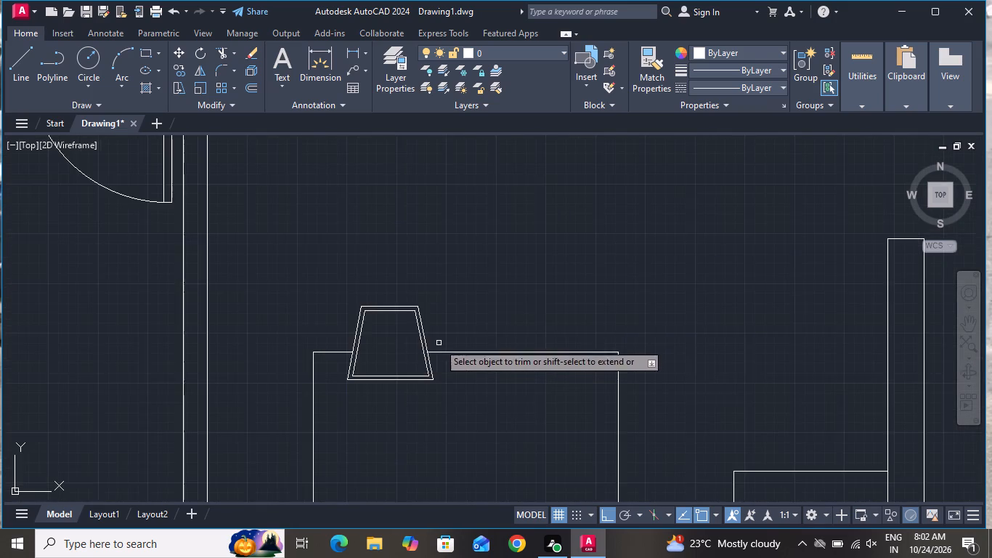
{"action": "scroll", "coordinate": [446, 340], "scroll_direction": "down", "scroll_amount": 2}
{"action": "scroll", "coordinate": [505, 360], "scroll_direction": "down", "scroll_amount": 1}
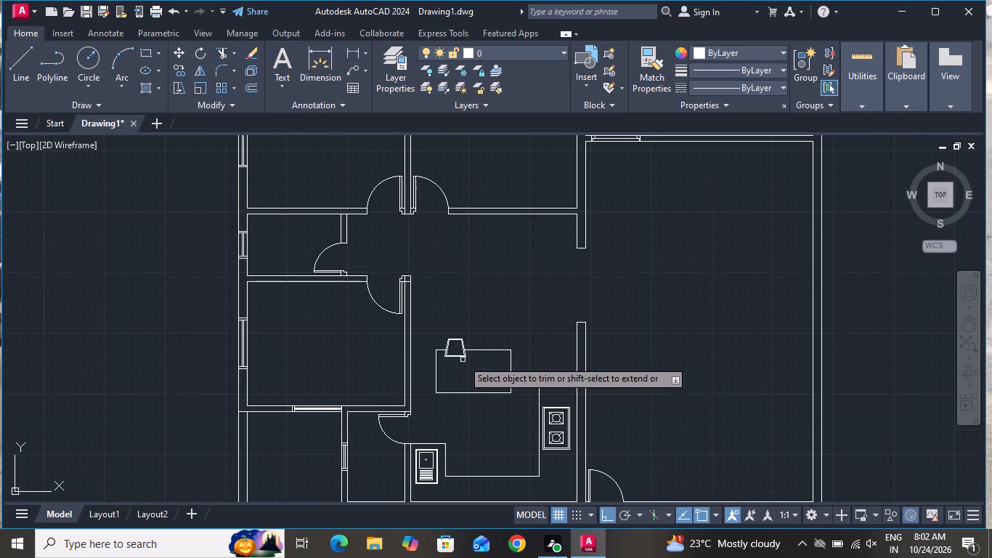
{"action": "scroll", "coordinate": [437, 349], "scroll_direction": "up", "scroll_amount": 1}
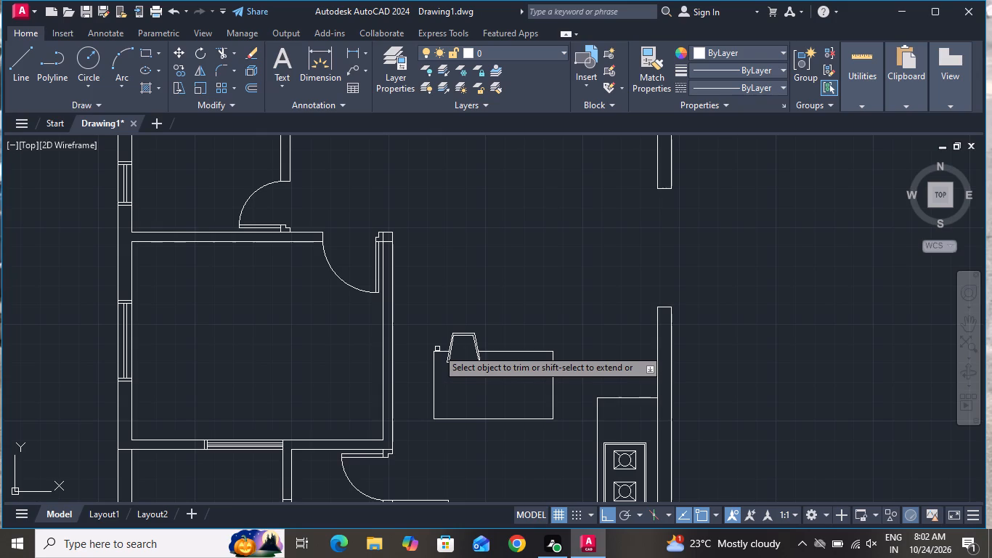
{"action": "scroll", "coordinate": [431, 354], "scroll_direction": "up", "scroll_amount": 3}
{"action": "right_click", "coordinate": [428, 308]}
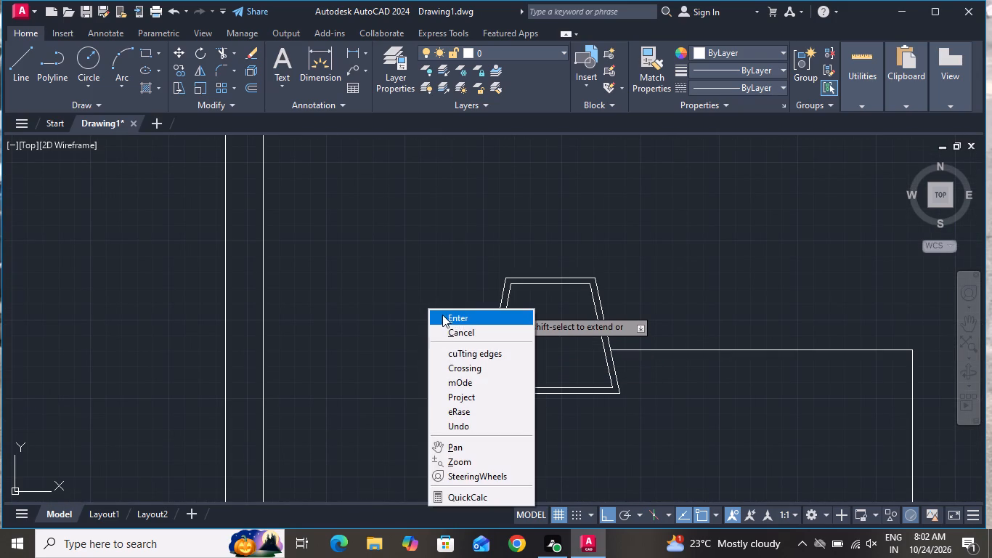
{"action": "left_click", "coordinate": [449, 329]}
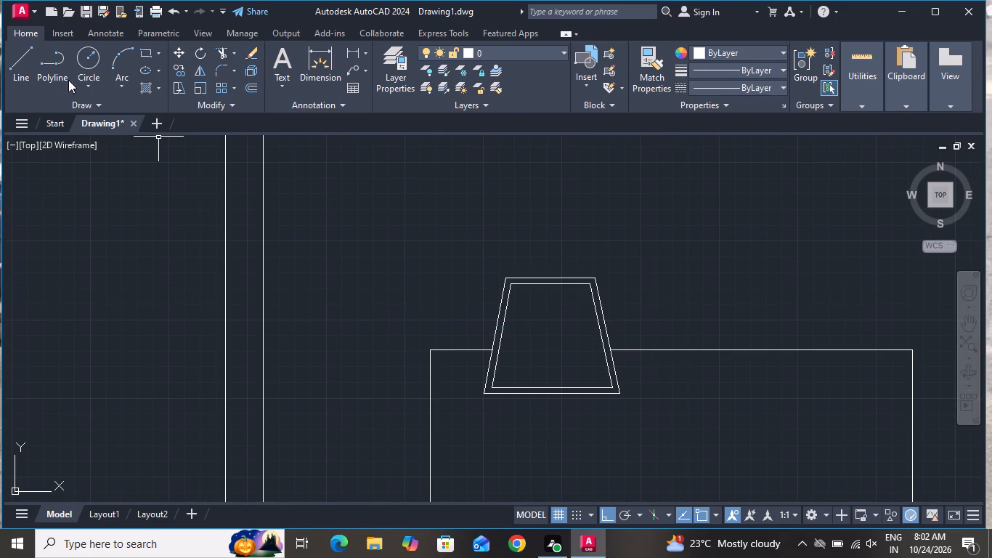
Draw a horizontal line about 1'-7" long across the chair, bridging the gap in the table's north edge.
{"action": "left_click", "coordinate": [29, 77]}
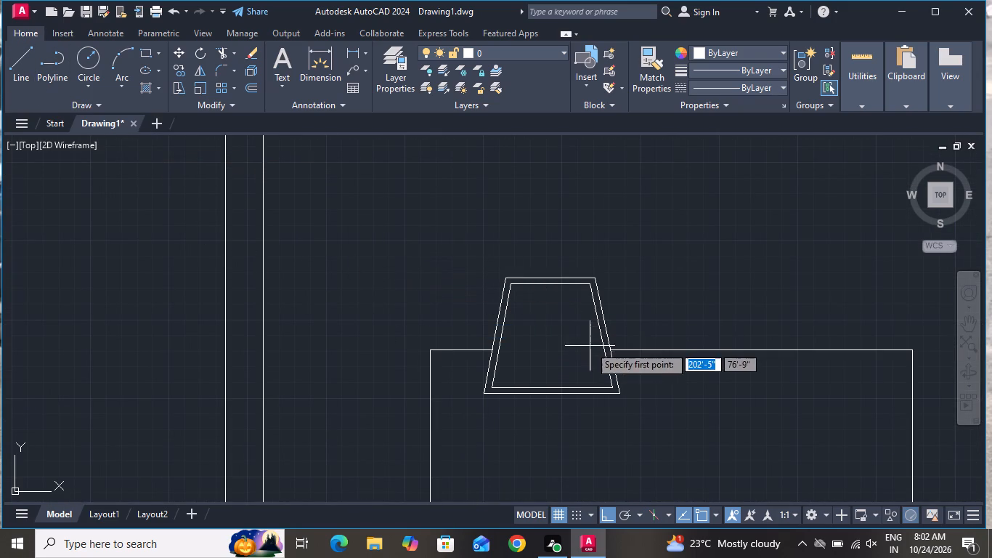
{"action": "scroll", "coordinate": [565, 351], "scroll_direction": "up", "scroll_amount": 3}
{"action": "left_click", "coordinate": [290, 355]}
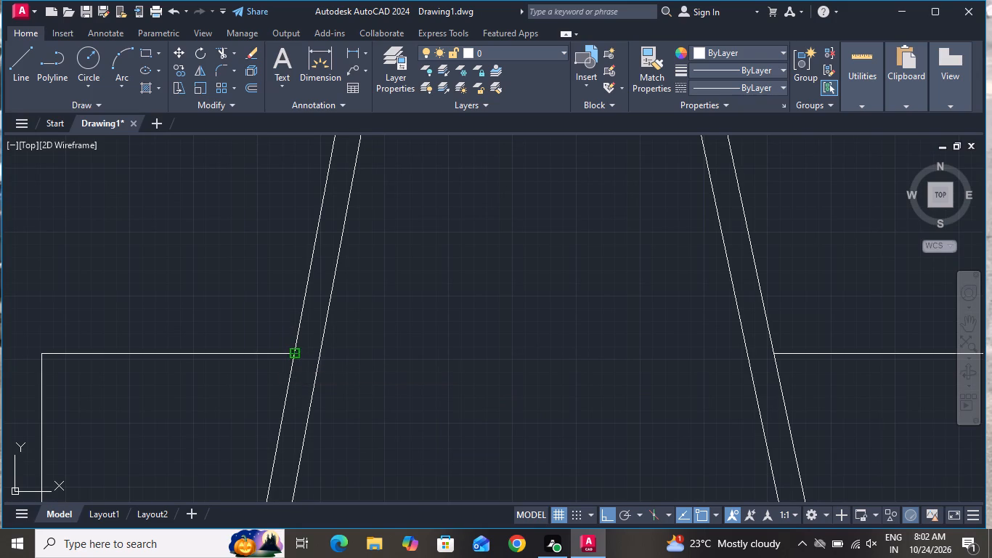
{"action": "left_click", "coordinate": [769, 349]}
{"action": "right_click", "coordinate": [765, 350]}
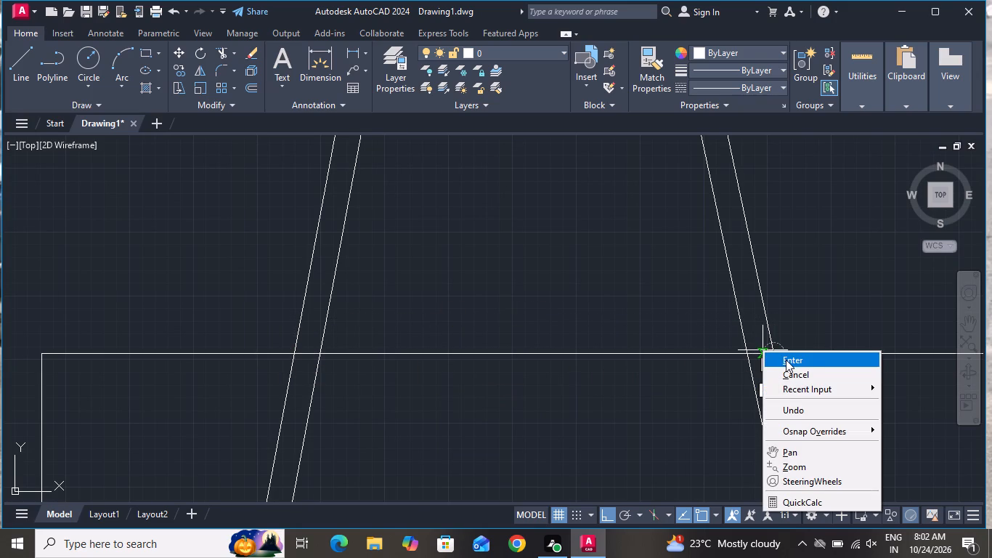
{"action": "left_click", "coordinate": [791, 371]}
Draw a rectangle about 1'-2" by 1" along the chair's north edge, starting at its outer northwest corner.
{"action": "scroll", "coordinate": [659, 372], "scroll_direction": "down", "scroll_amount": 2}
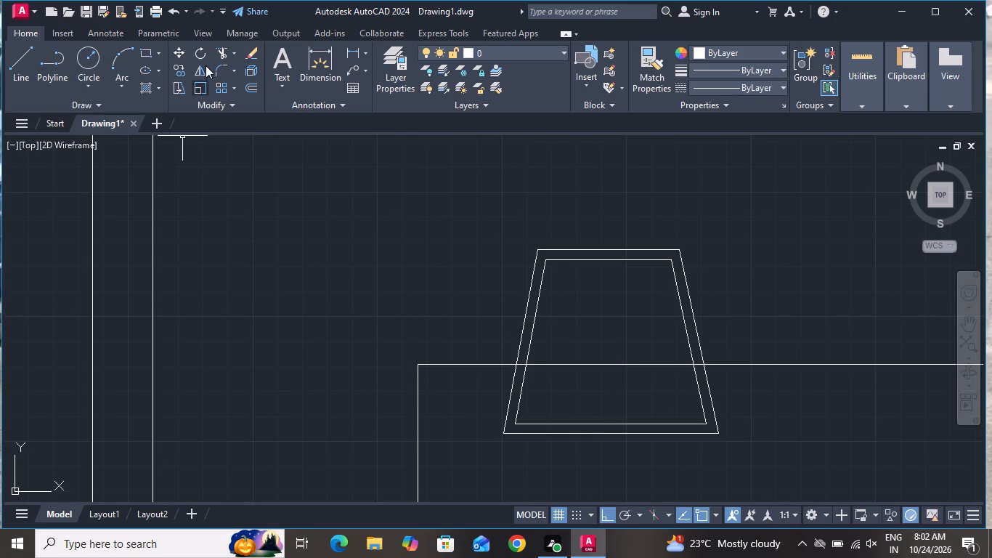
{"action": "left_click", "coordinate": [142, 54]}
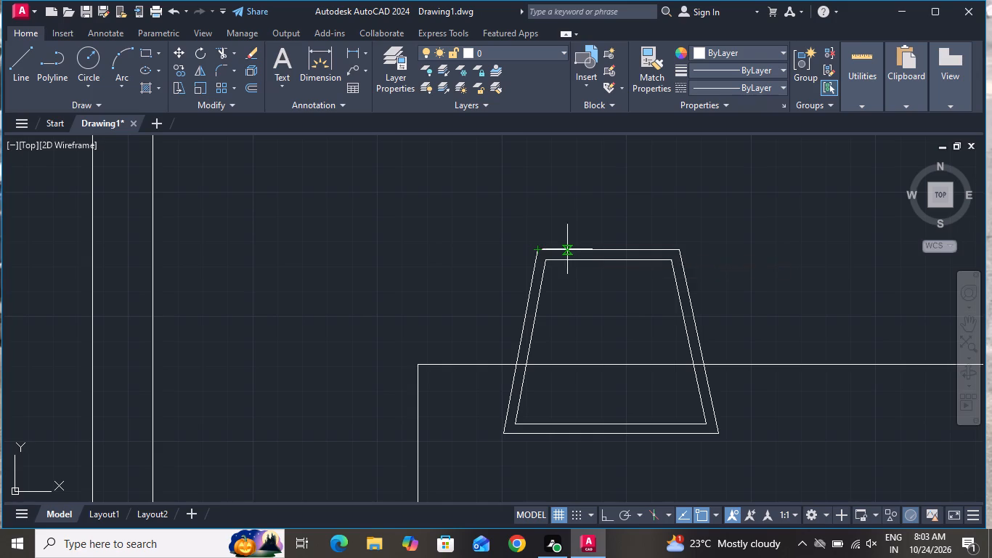
{"action": "scroll", "coordinate": [542, 245], "scroll_direction": "up", "scroll_amount": 2}
{"action": "left_click", "coordinate": [529, 256]}
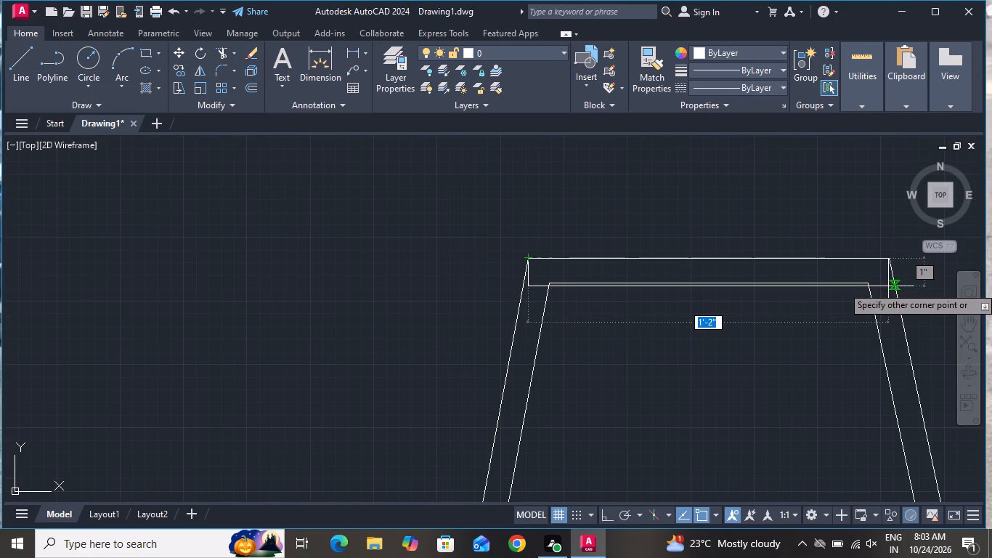
{"action": "left_click", "coordinate": [887, 286]}
Copy the whole chair about 3'-0" east along the table's north edge, using its southwest corner as base point.
{"action": "scroll", "coordinate": [884, 289], "scroll_direction": "down", "scroll_amount": 2}
{"action": "scroll", "coordinate": [669, 297], "scroll_direction": "down", "scroll_amount": 1}
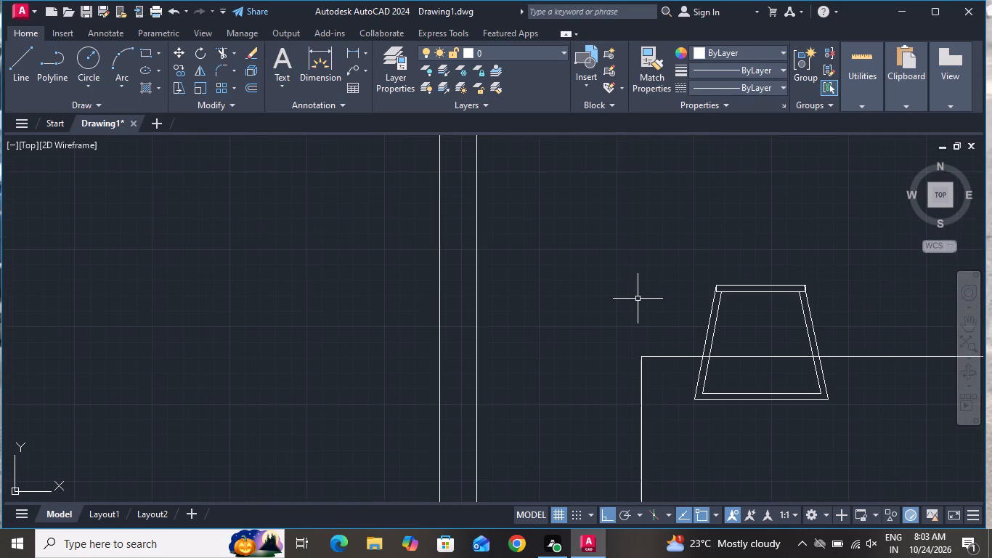
{"action": "scroll", "coordinate": [618, 289], "scroll_direction": "down", "scroll_amount": 1}
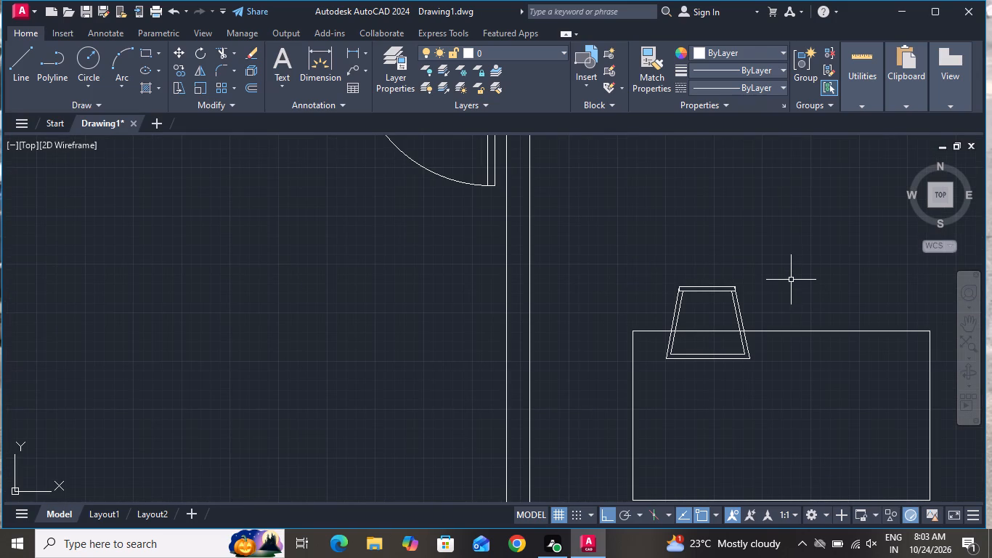
{"action": "left_click", "coordinate": [779, 272]}
{"action": "left_click", "coordinate": [668, 312]}
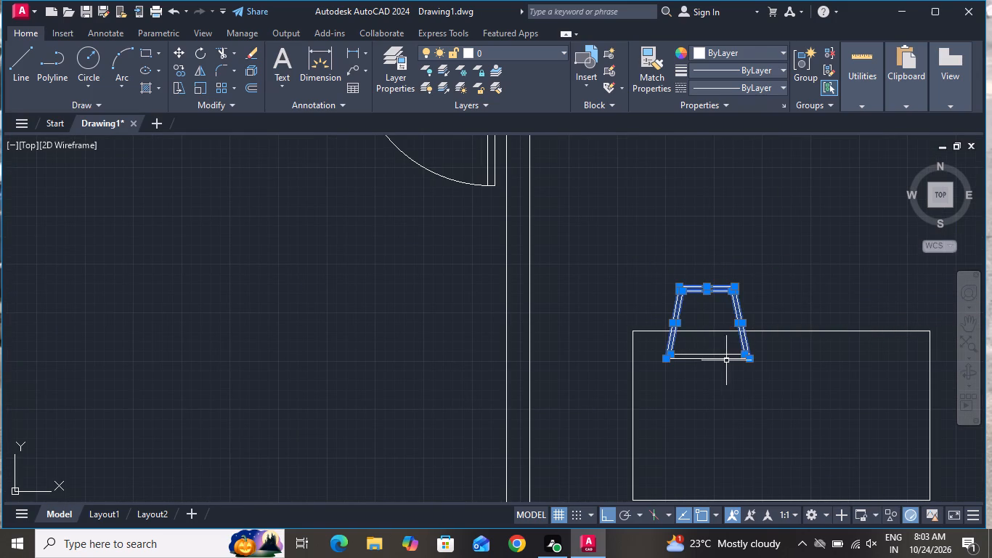
{"action": "left_click", "coordinate": [723, 338]}
{"action": "left_click", "coordinate": [713, 364]}
{"action": "left_click", "coordinate": [176, 69]}
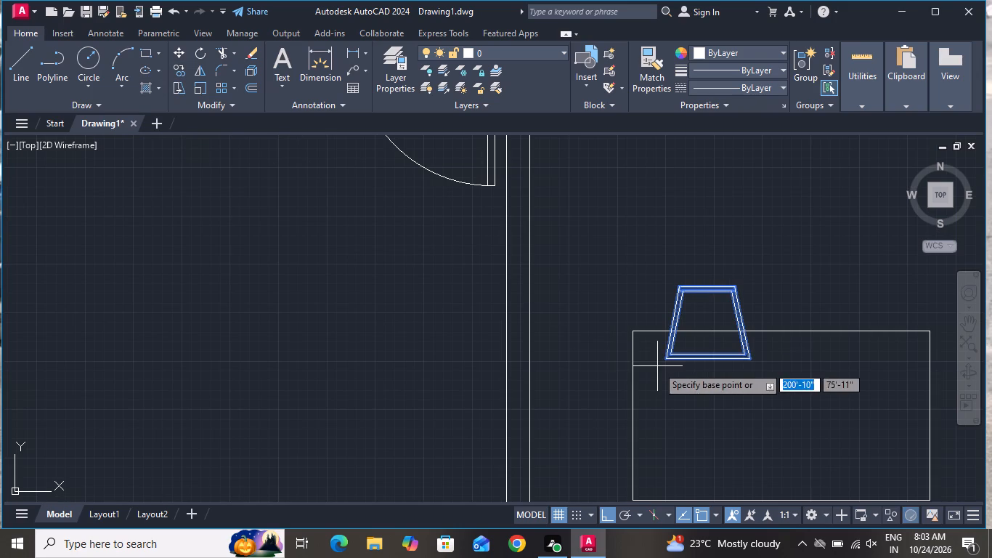
{"action": "left_click", "coordinate": [662, 363]}
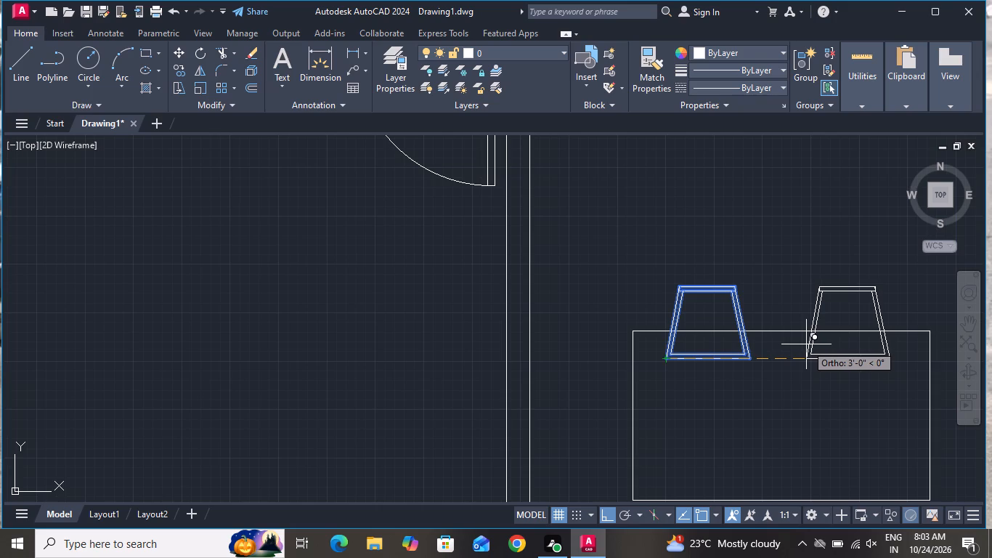
{"action": "left_click", "coordinate": [808, 346]}
Place another copy of the chair about 5'-6" directly south of the original, beyond the table's south edge.
{"action": "scroll", "coordinate": [781, 327], "scroll_direction": "down", "scroll_amount": 2}
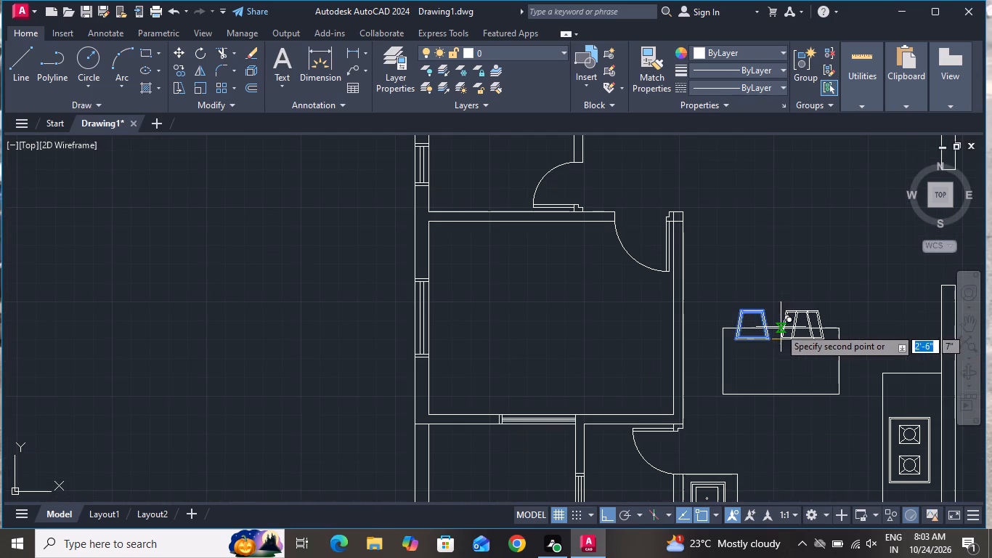
{"action": "scroll", "coordinate": [735, 440], "scroll_direction": "up", "scroll_amount": 2}
{"action": "left_click", "coordinate": [736, 437]}
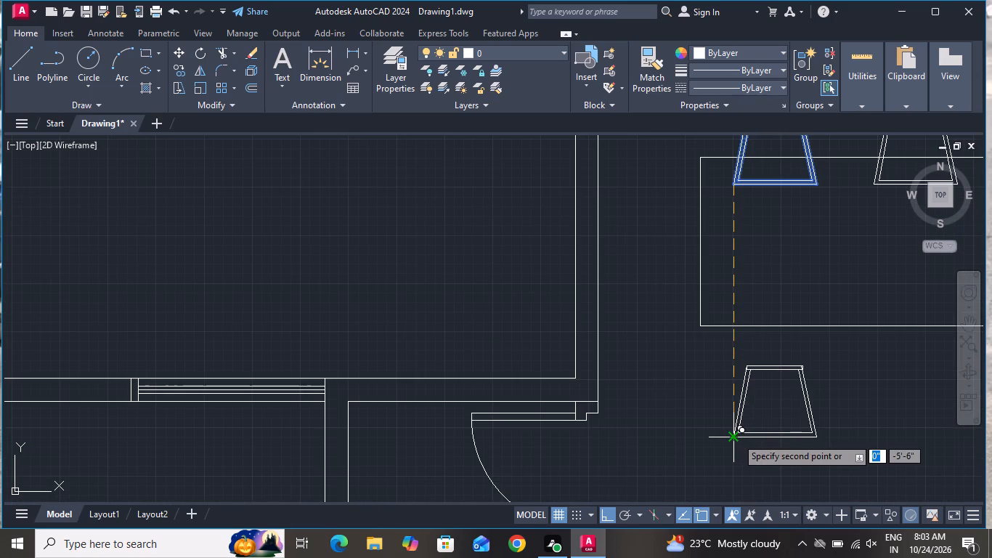
{"action": "right_click", "coordinate": [736, 437]}
{"action": "left_click", "coordinate": [766, 262]}
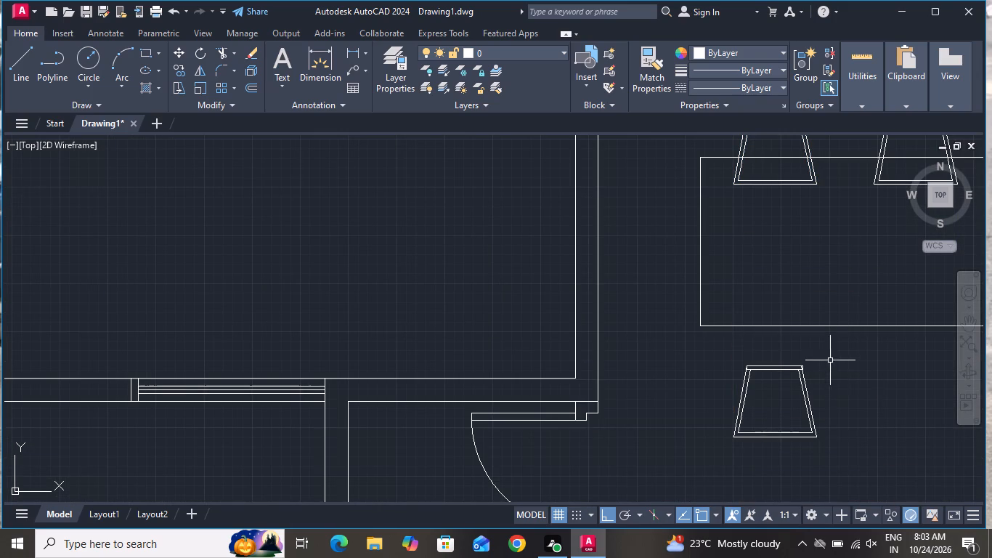
Rotate the chair copy south of the table 180° about its southwest corner.
{"action": "left_click", "coordinate": [831, 352]}
{"action": "left_click", "coordinate": [713, 458]}
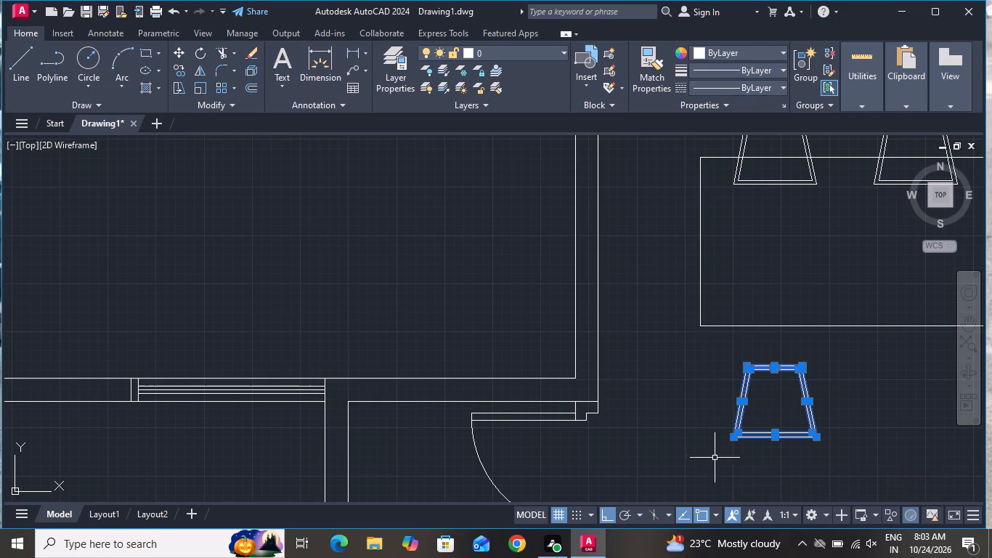
{"action": "left_click", "coordinate": [203, 54]}
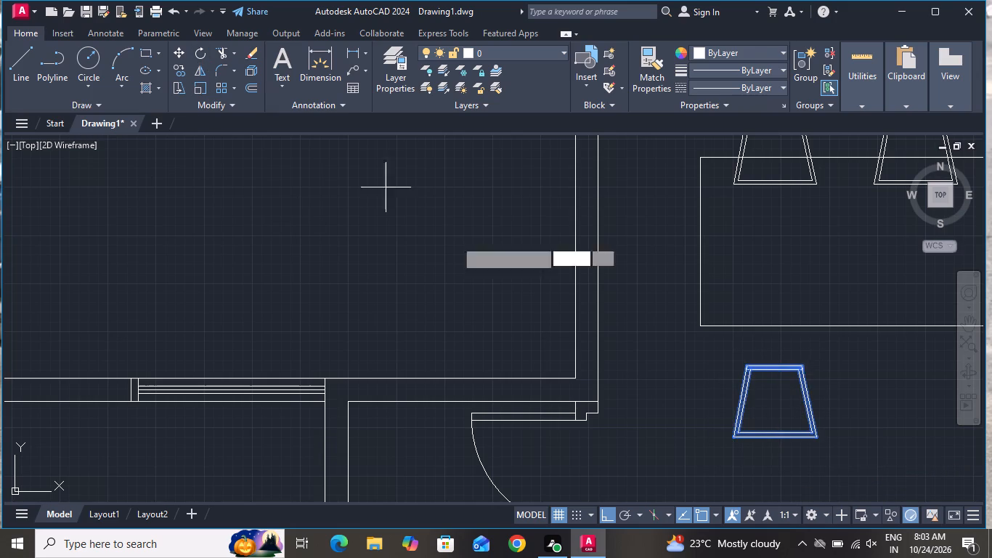
{"action": "left_click", "coordinate": [726, 445]}
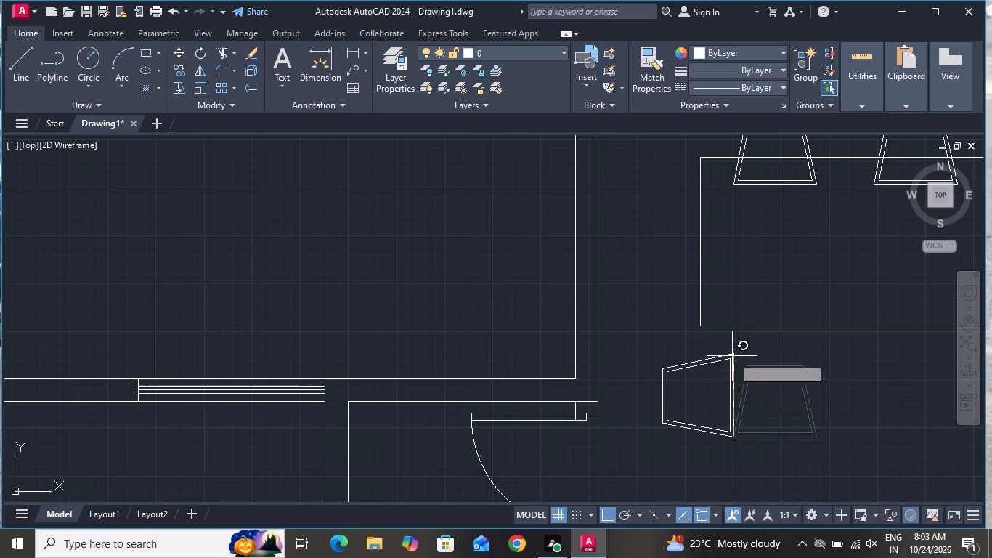
{"action": "left_click", "coordinate": [669, 426]}
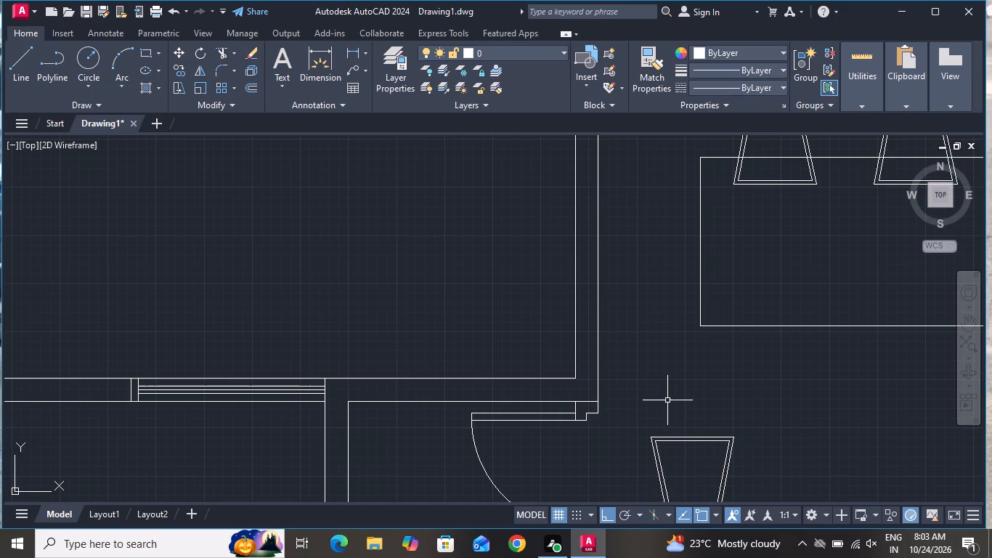
Move the rotated chair, with Ortho off, so it straddles the table's south edge directly opposite the northwest chair.
{"action": "scroll", "coordinate": [654, 432], "scroll_direction": "down", "scroll_amount": 2}
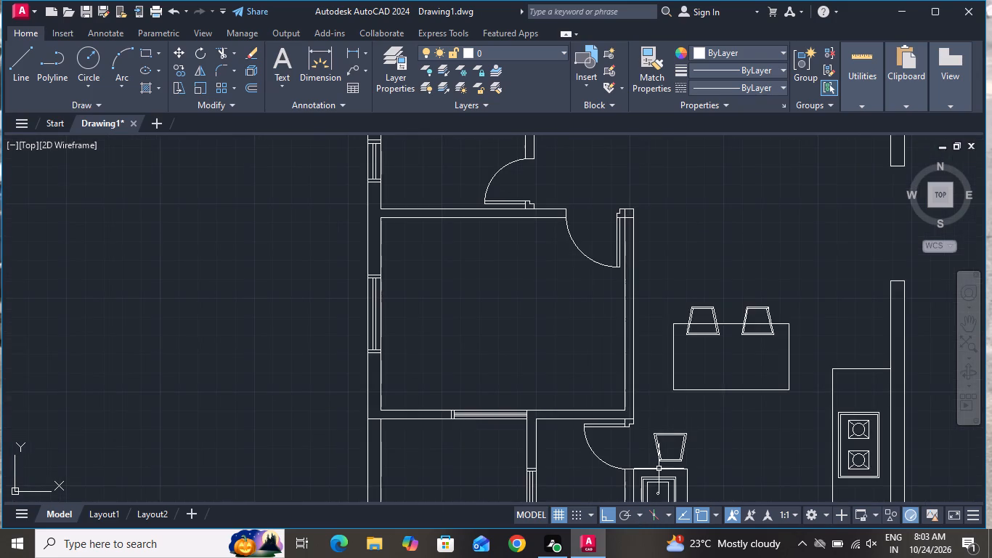
{"action": "scroll", "coordinate": [658, 469], "scroll_direction": "up", "scroll_amount": 2}
{"action": "left_click", "coordinate": [752, 360]}
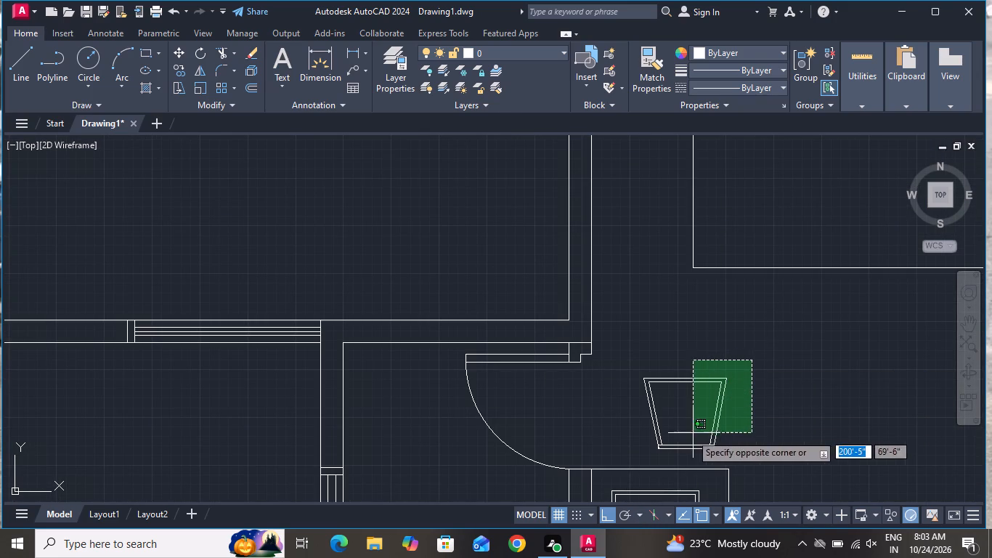
{"action": "left_click", "coordinate": [640, 457]}
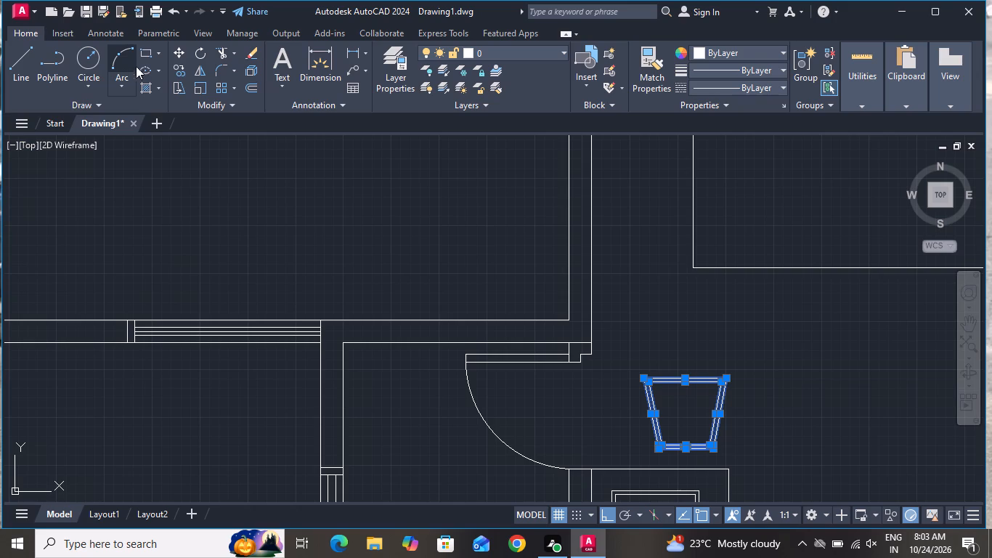
{"action": "left_click", "coordinate": [176, 51]}
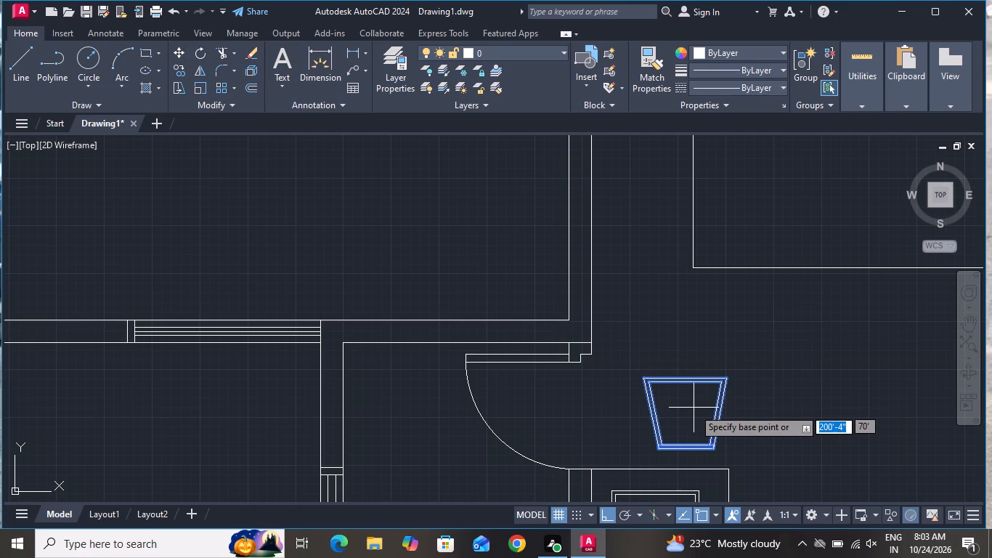
{"action": "left_click", "coordinate": [694, 408]}
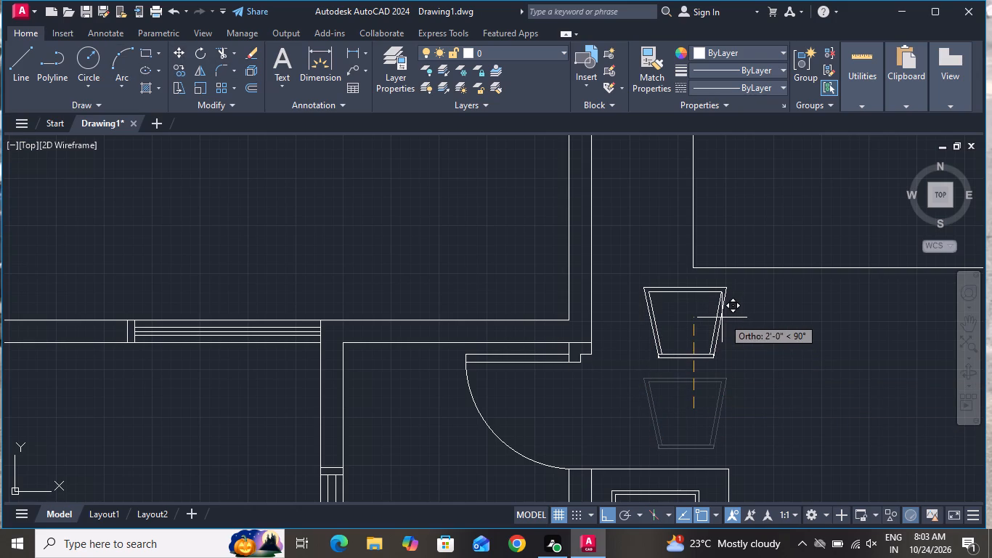
{"action": "scroll", "coordinate": [721, 318], "scroll_direction": "down", "scroll_amount": 2}
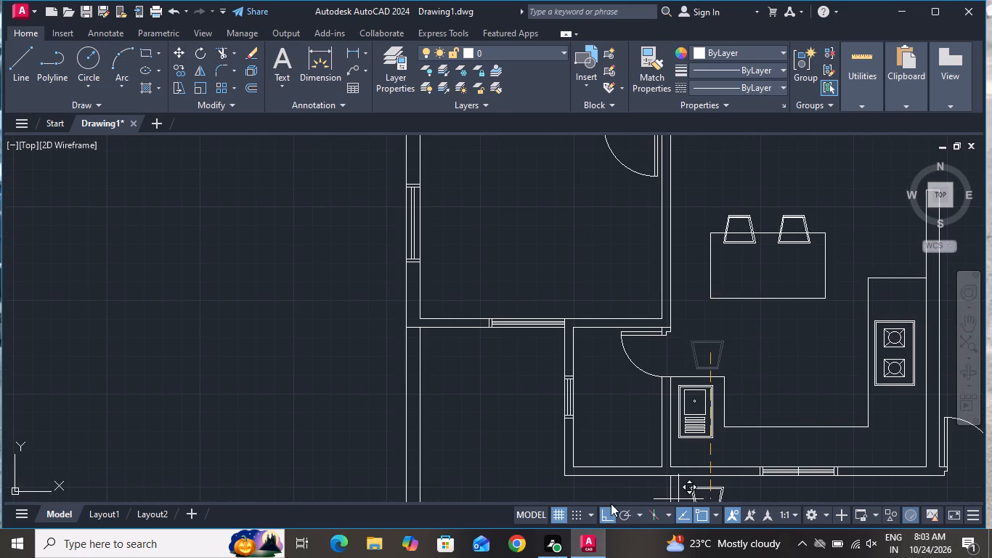
{"action": "left_click", "coordinate": [609, 512]}
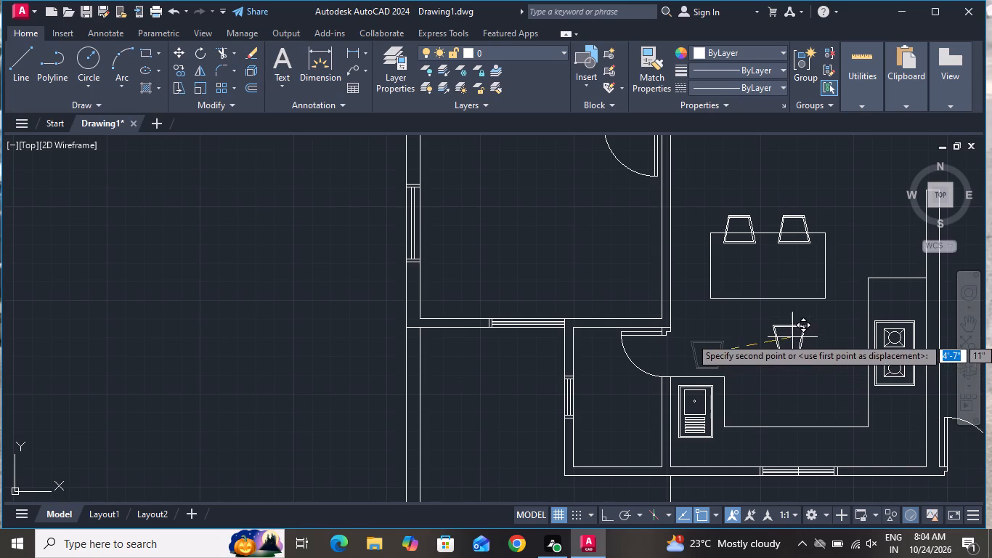
{"action": "scroll", "coordinate": [742, 296], "scroll_direction": "up", "scroll_amount": 2}
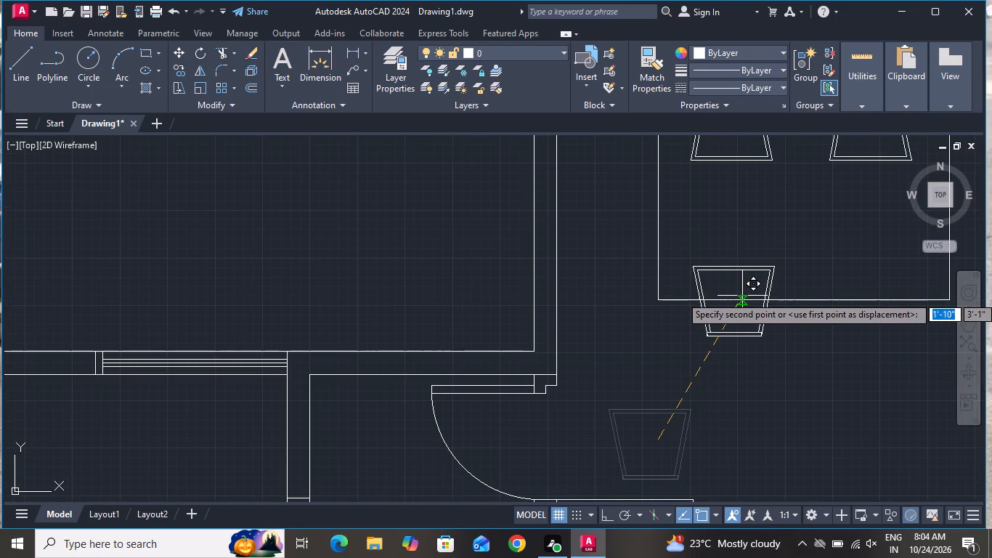
{"action": "scroll", "coordinate": [738, 302], "scroll_direction": "down", "scroll_amount": 1}
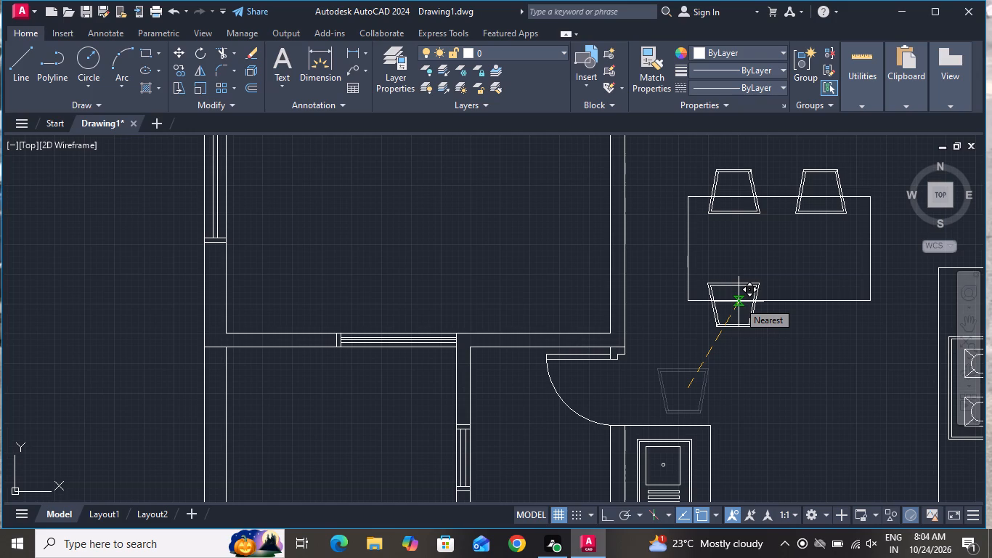
{"action": "scroll", "coordinate": [739, 302], "scroll_direction": "up", "scroll_amount": 1}
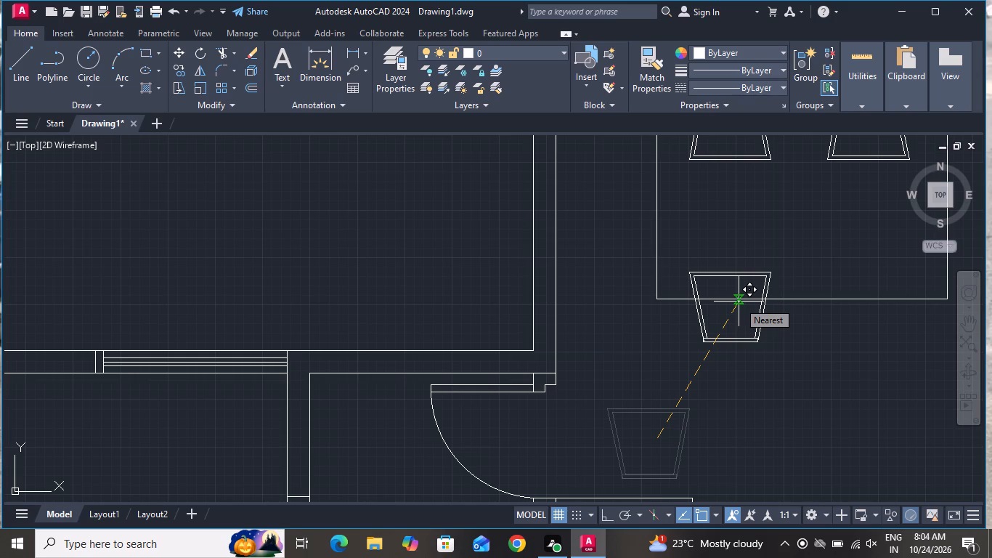
{"action": "scroll", "coordinate": [739, 302], "scroll_direction": "down", "scroll_amount": 1}
{"action": "left_click", "coordinate": [739, 302]}
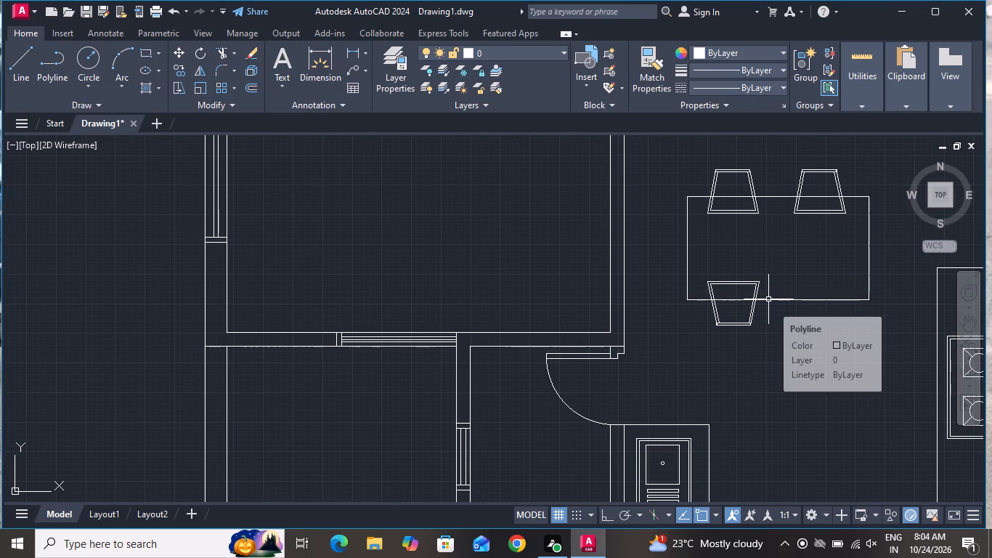
Copy the whole south chair about 3'-1" east along the table's south edge, using its northwest corner as base point.
{"action": "scroll", "coordinate": [712, 312], "scroll_direction": "up", "scroll_amount": 1}
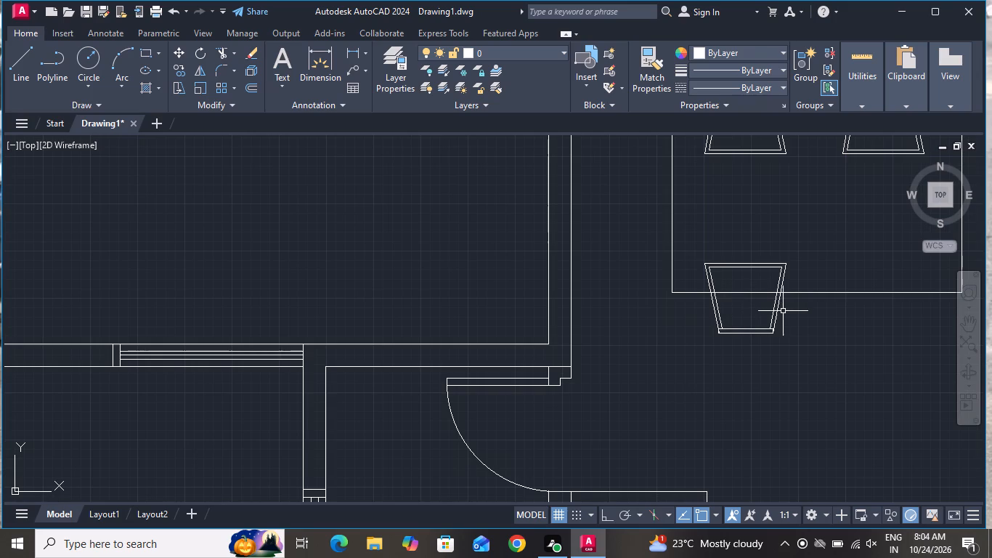
{"action": "left_click", "coordinate": [789, 308]}
{"action": "left_click", "coordinate": [688, 362]}
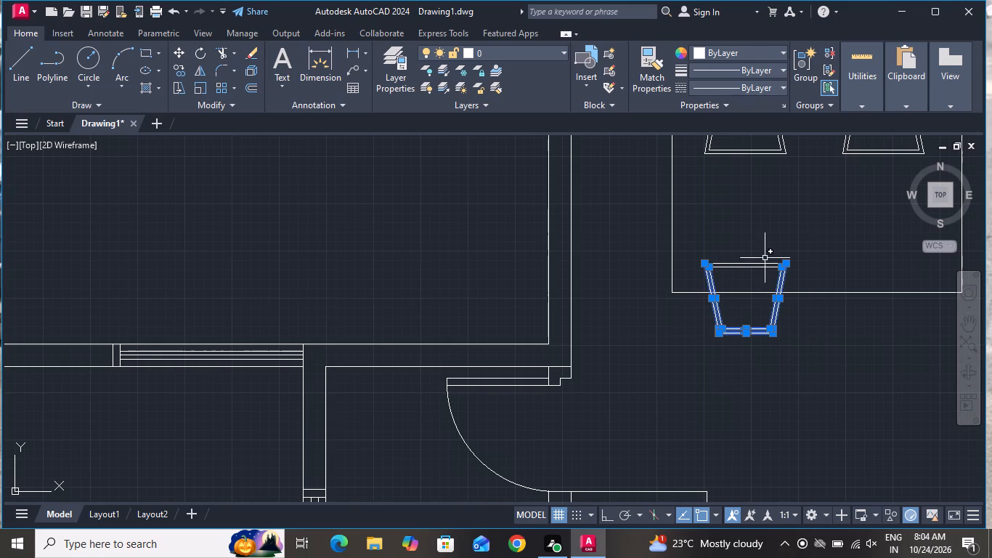
{"action": "left_click", "coordinate": [765, 251]}
{"action": "left_click", "coordinate": [725, 282]}
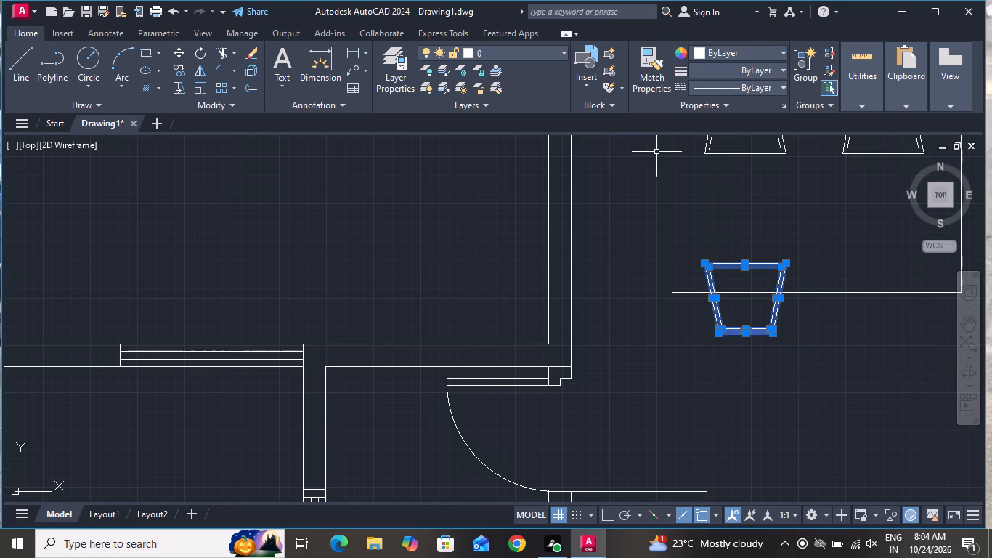
{"action": "left_click", "coordinate": [186, 68]}
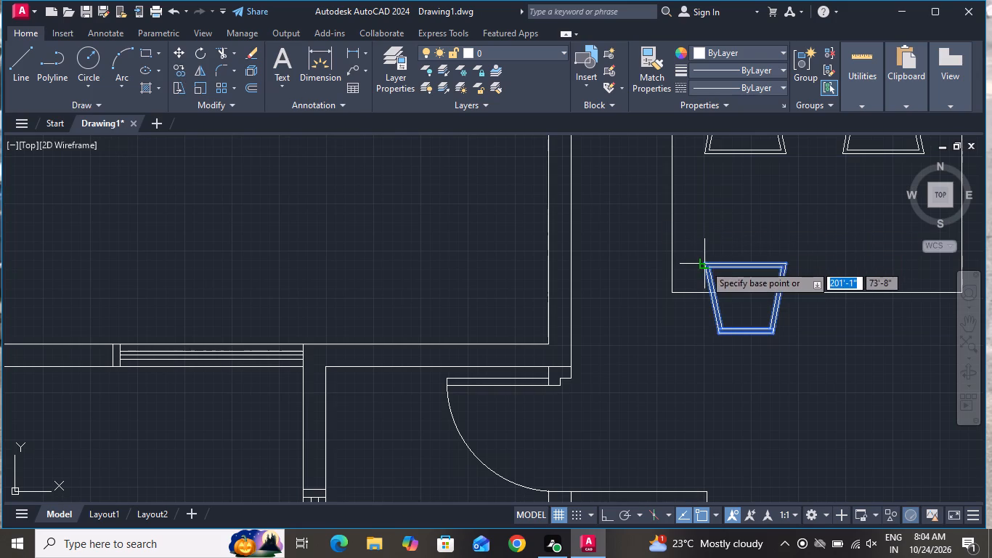
{"action": "left_click", "coordinate": [704, 264]}
{"action": "scroll", "coordinate": [827, 266], "scroll_direction": "down", "scroll_amount": 1}
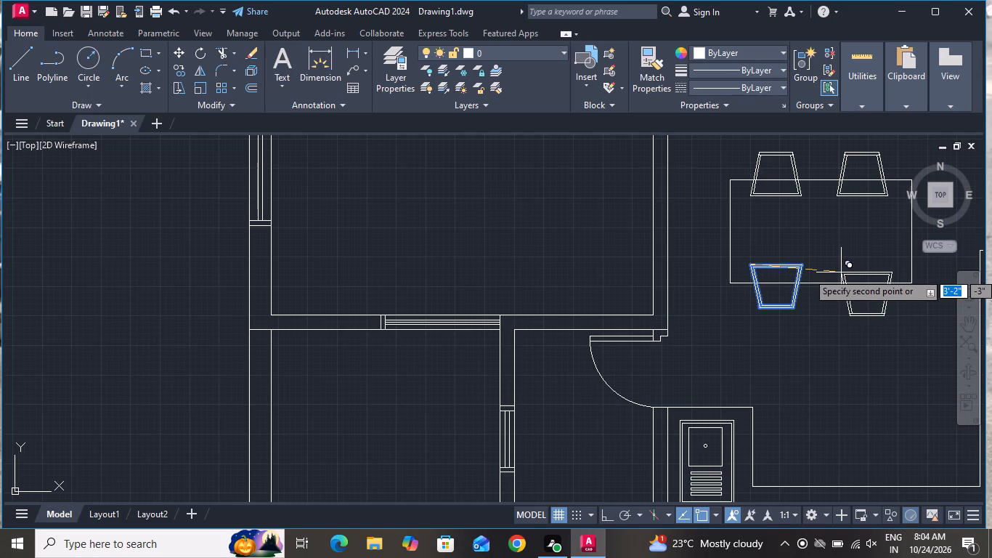
{"action": "scroll", "coordinate": [837, 275], "scroll_direction": "up", "scroll_amount": 1}
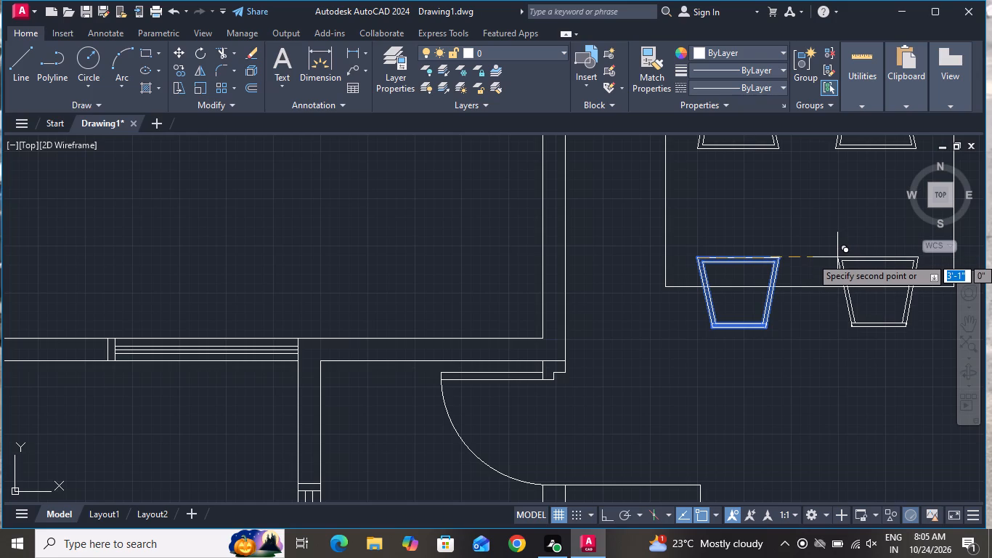
{"action": "left_click", "coordinate": [837, 257]}
Place another copy of the chair beyond the table's east edge, about 7'-4" east and 2'-8" north of the source chair.
{"action": "scroll", "coordinate": [825, 327], "scroll_direction": "up", "scroll_amount": 1}
{"action": "scroll", "coordinate": [824, 331], "scroll_direction": "down", "scroll_amount": 1}
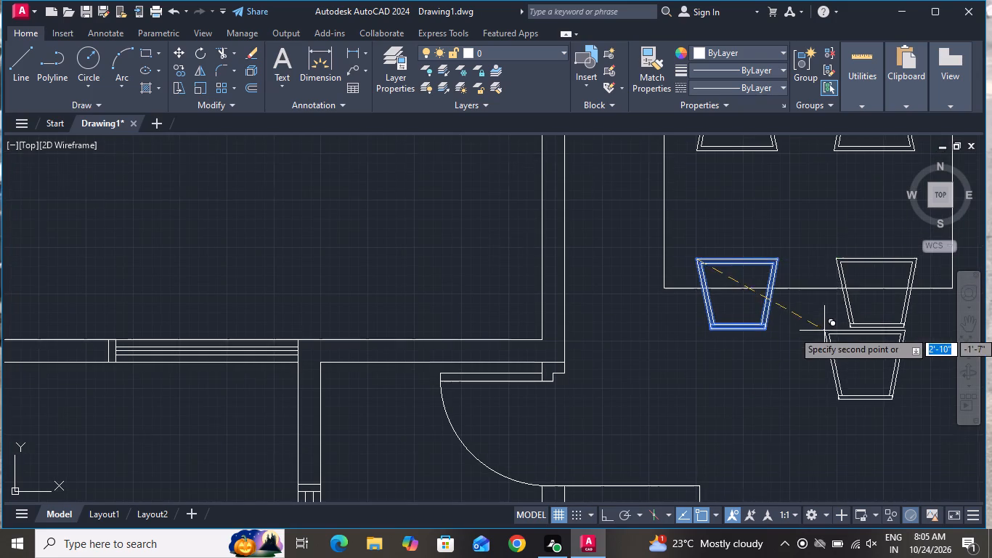
{"action": "scroll", "coordinate": [815, 347], "scroll_direction": "down", "scroll_amount": 2}
{"action": "scroll", "coordinate": [741, 348], "scroll_direction": "down", "scroll_amount": 1}
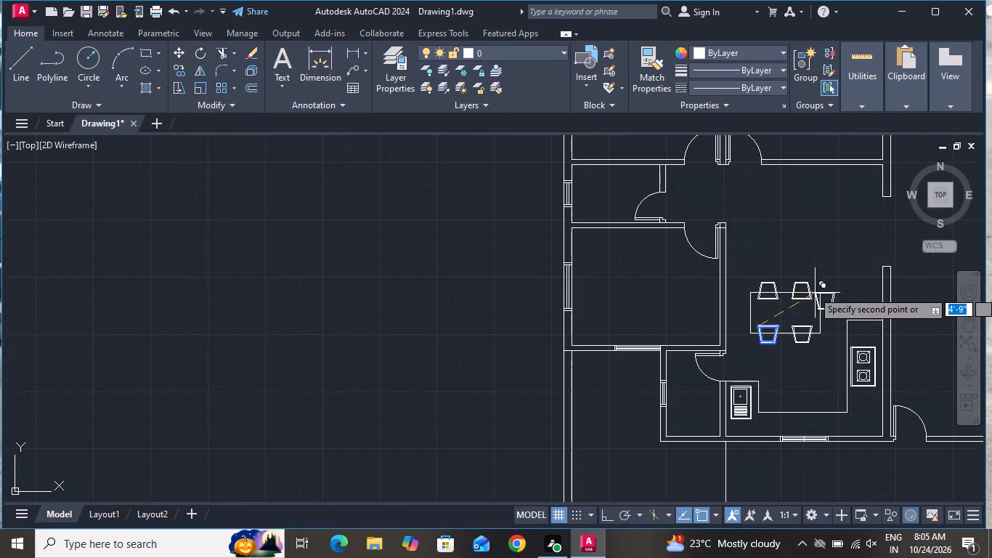
{"action": "scroll", "coordinate": [844, 295], "scroll_direction": "up", "scroll_amount": 3}
{"action": "left_click", "coordinate": [810, 301]}
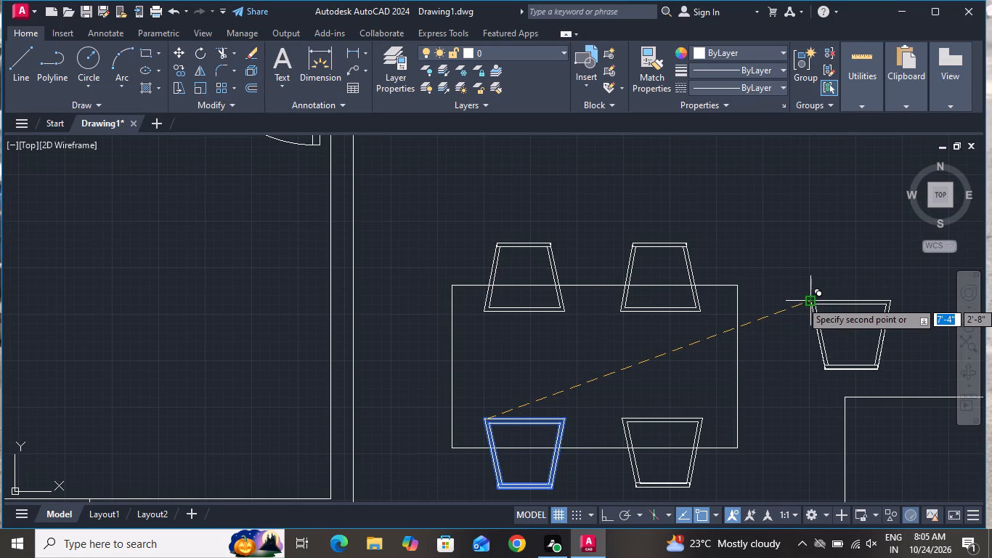
{"action": "right_click", "coordinate": [805, 301]}
{"action": "left_click", "coordinate": [825, 321]}
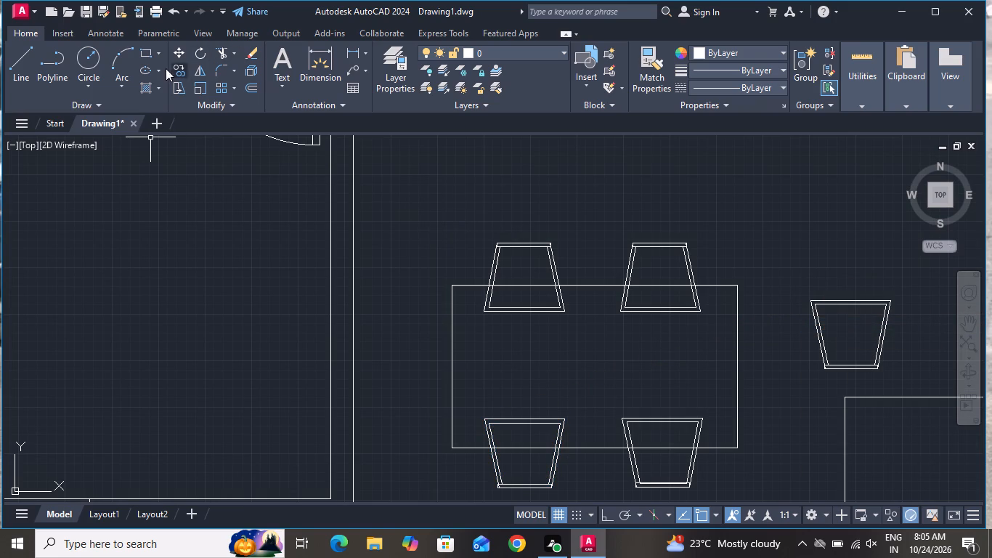
Rotate the chair copy east of the table 180° about its northeast corner, with Ortho on.
{"action": "left_click", "coordinate": [198, 49]}
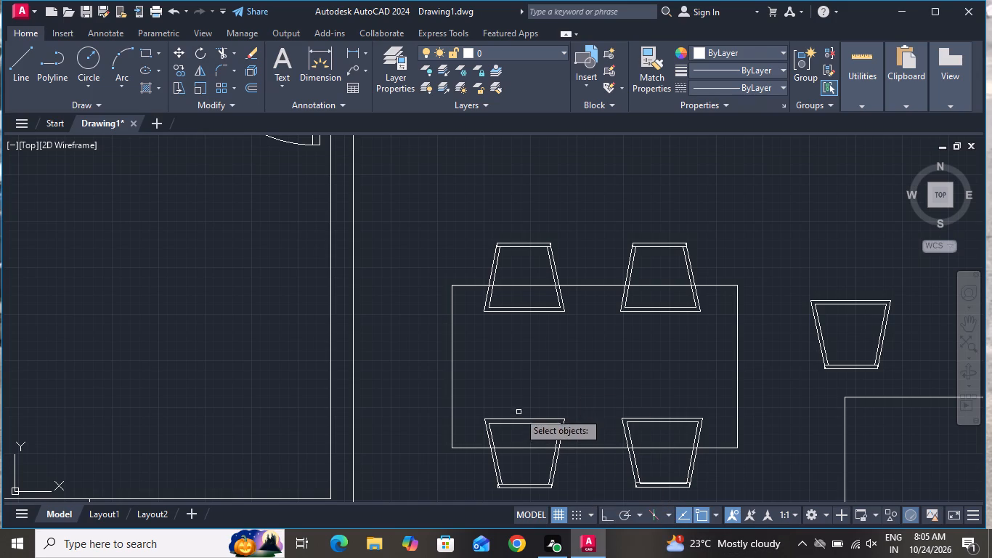
{"action": "right_click", "coordinate": [531, 365]}
{"action": "scroll", "coordinate": [964, 394], "scroll_direction": "down", "scroll_amount": 1}
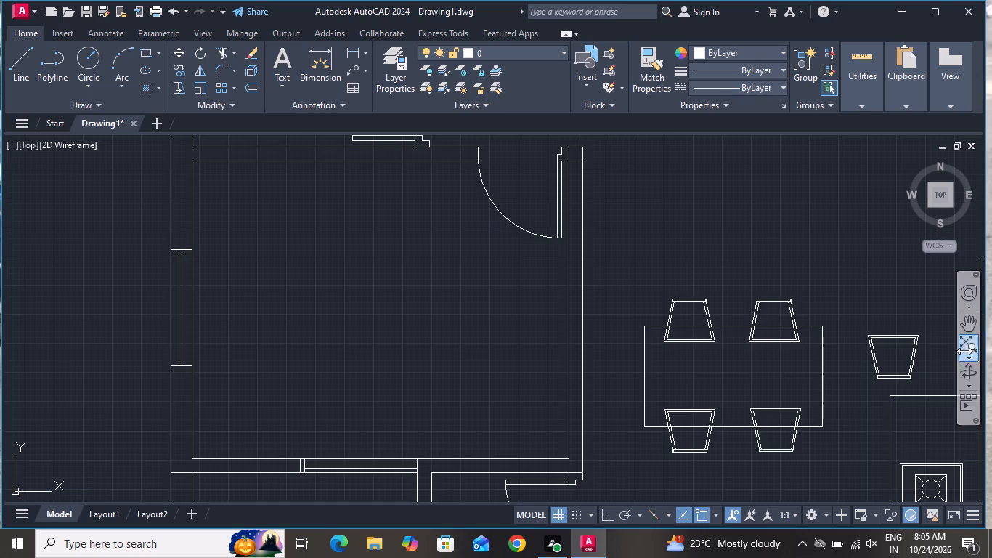
{"action": "scroll", "coordinate": [948, 348], "scroll_direction": "down", "scroll_amount": 2}
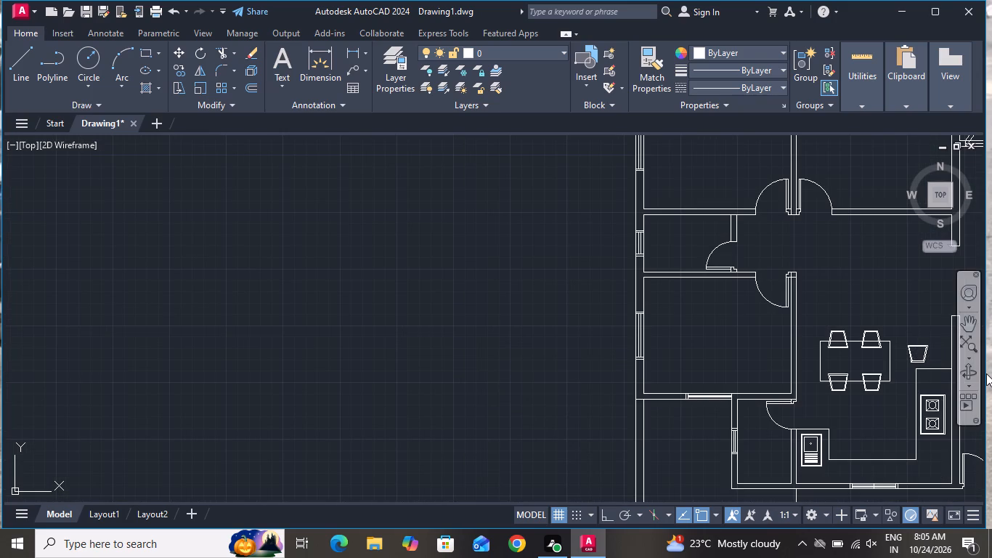
{"action": "scroll", "coordinate": [977, 366], "scroll_direction": "down", "scroll_amount": 1}
{"action": "scroll", "coordinate": [818, 356], "scroll_direction": "down", "scroll_amount": 2}
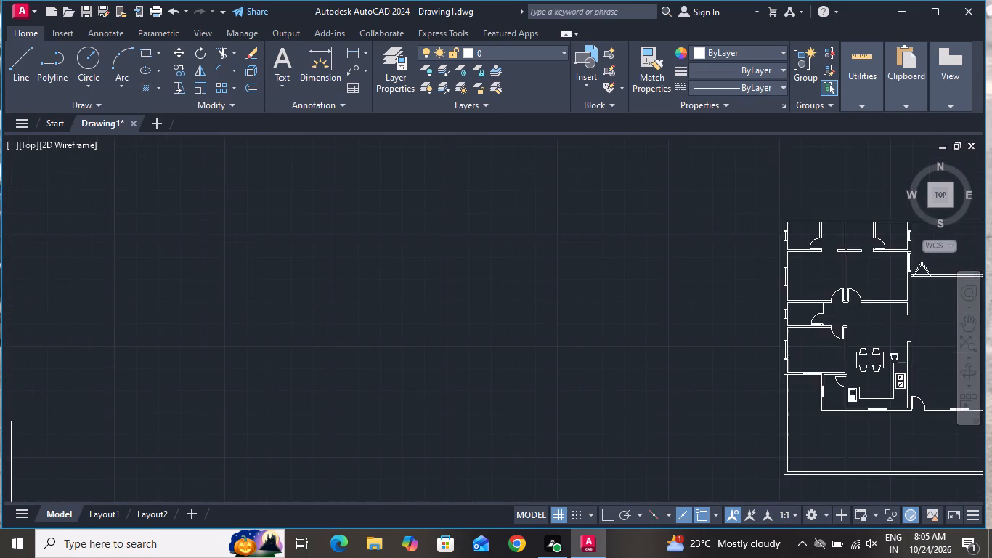
{"action": "scroll", "coordinate": [981, 420], "scroll_direction": "up", "scroll_amount": 2}
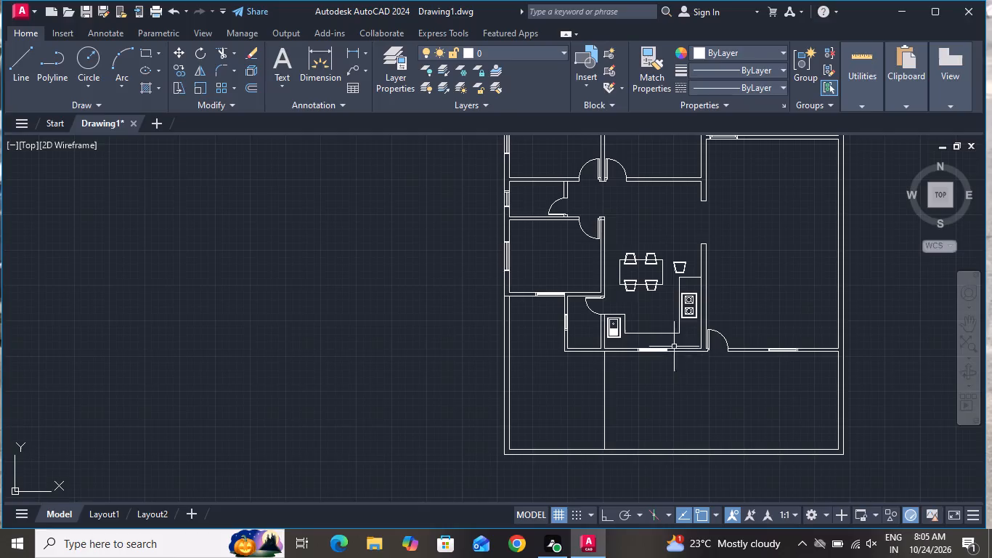
{"action": "scroll", "coordinate": [671, 284], "scroll_direction": "up", "scroll_amount": 3}
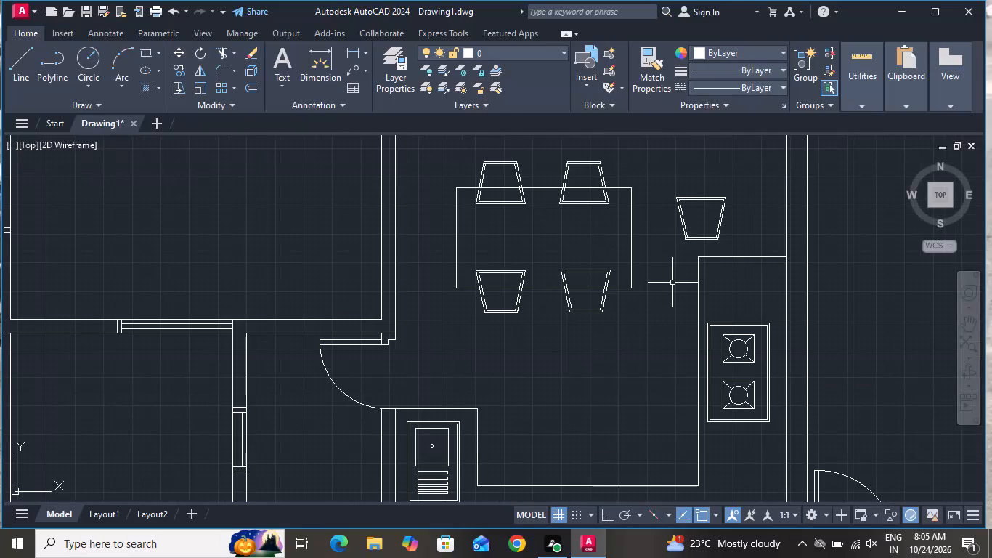
{"action": "left_click", "coordinate": [745, 177]}
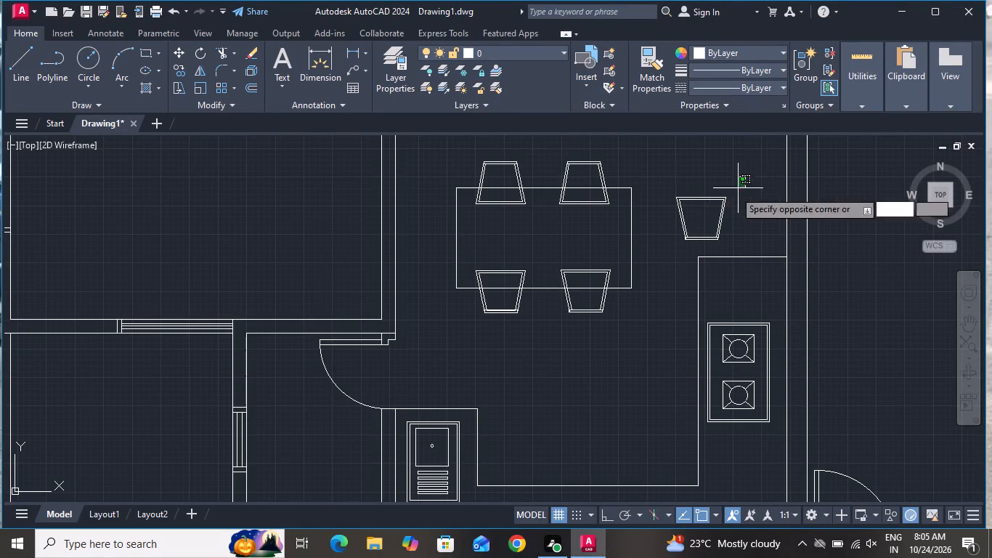
{"action": "left_click", "coordinate": [662, 256]}
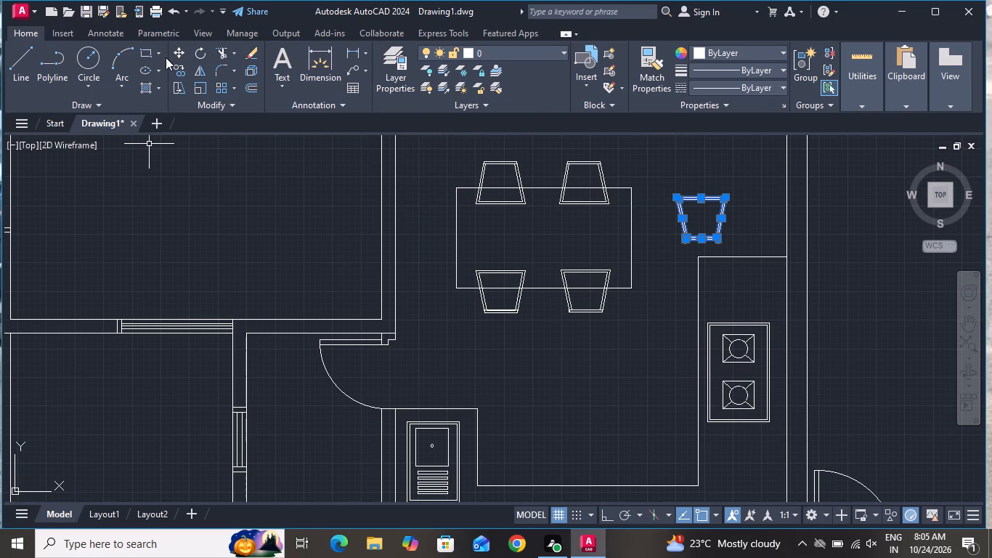
{"action": "left_click", "coordinate": [203, 46]}
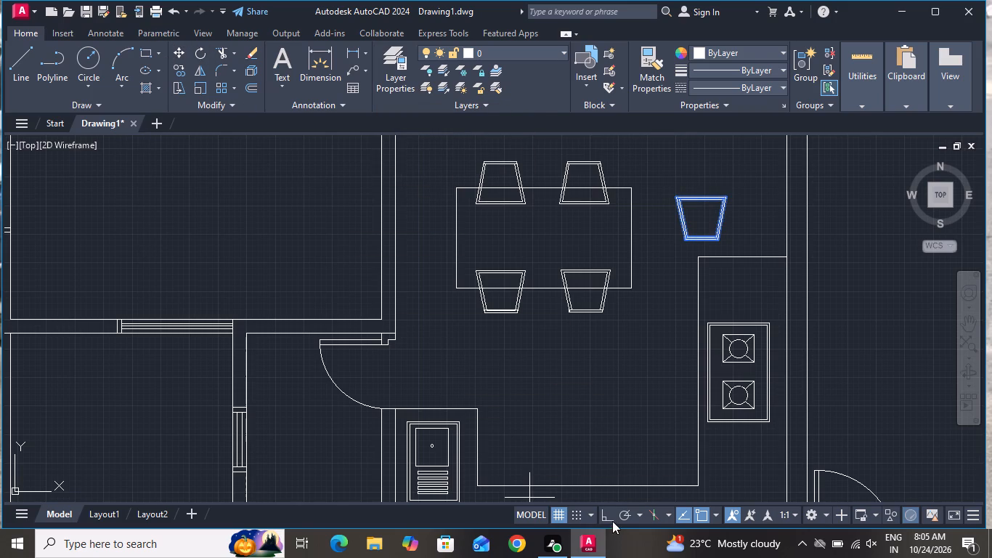
{"action": "left_click", "coordinate": [612, 519]}
{"action": "left_click", "coordinate": [731, 193]}
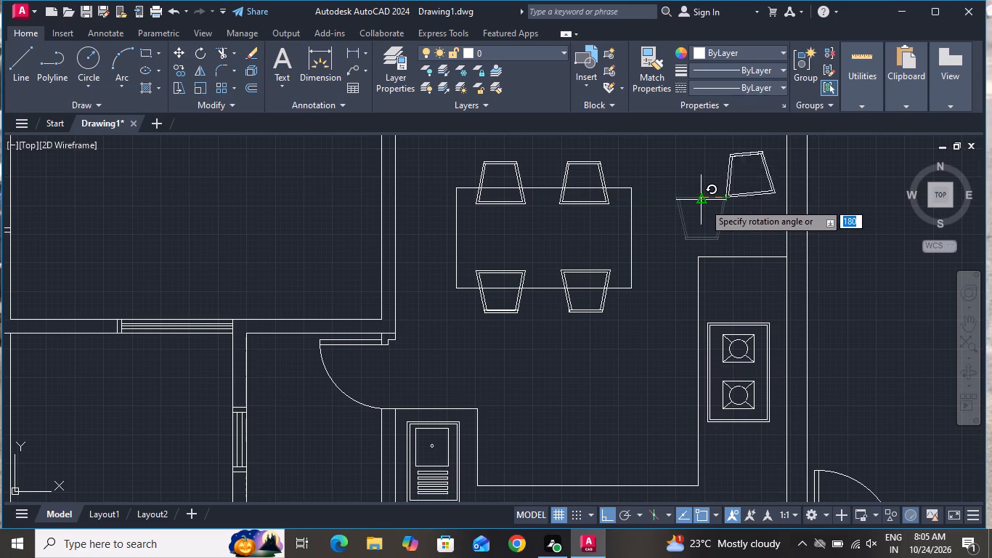
{"action": "left_click", "coordinate": [708, 195]}
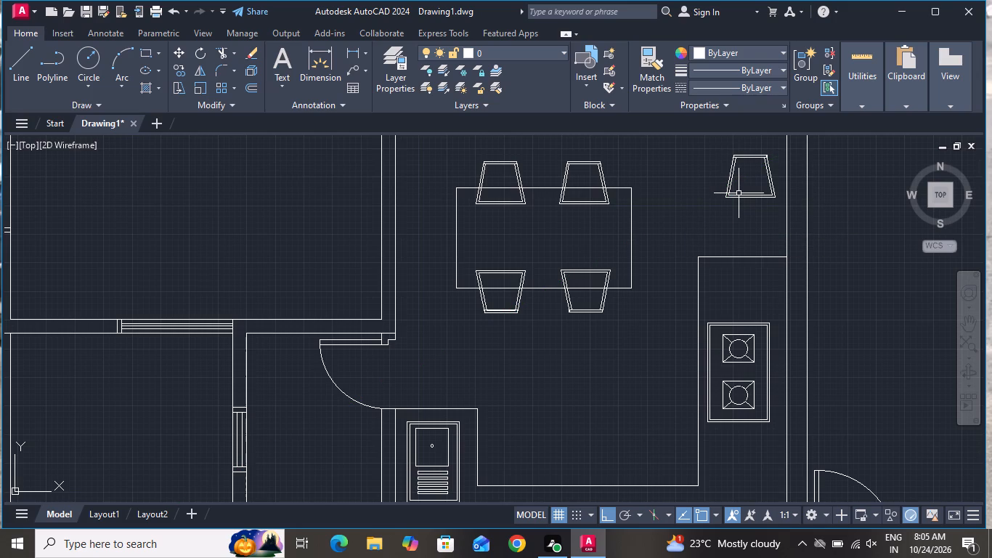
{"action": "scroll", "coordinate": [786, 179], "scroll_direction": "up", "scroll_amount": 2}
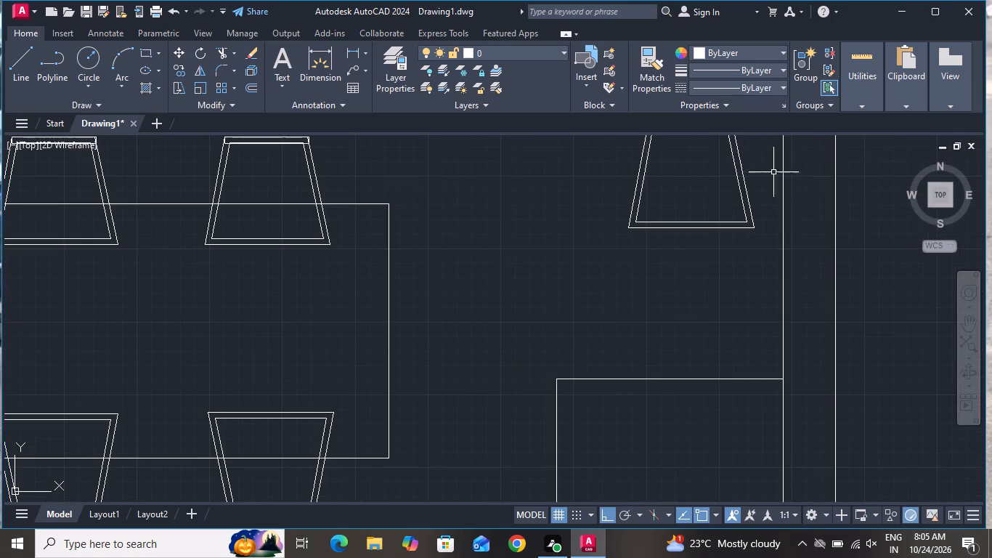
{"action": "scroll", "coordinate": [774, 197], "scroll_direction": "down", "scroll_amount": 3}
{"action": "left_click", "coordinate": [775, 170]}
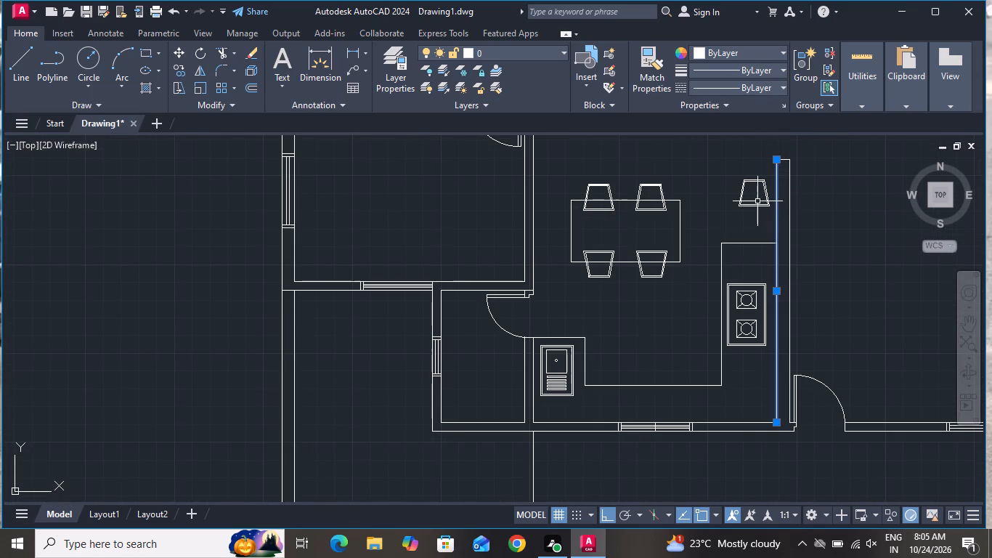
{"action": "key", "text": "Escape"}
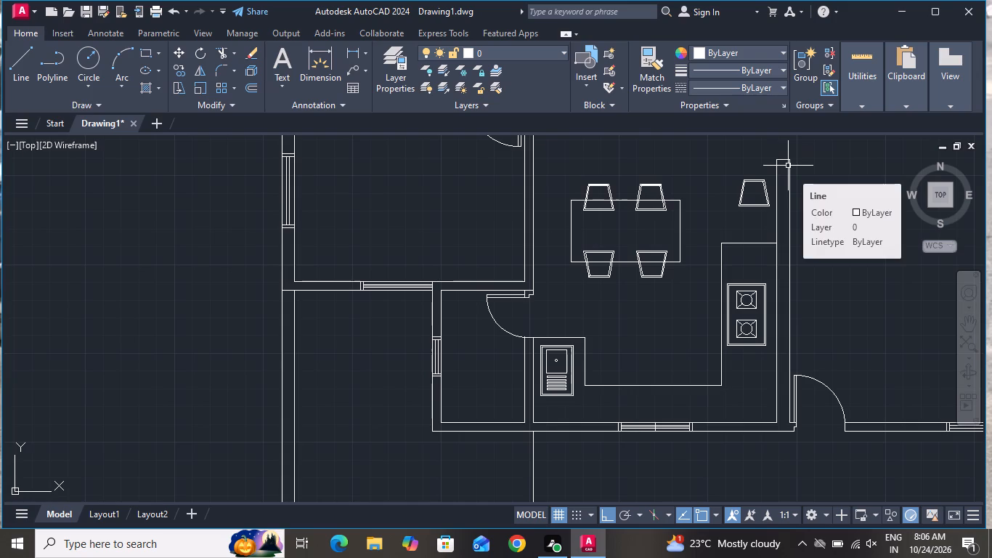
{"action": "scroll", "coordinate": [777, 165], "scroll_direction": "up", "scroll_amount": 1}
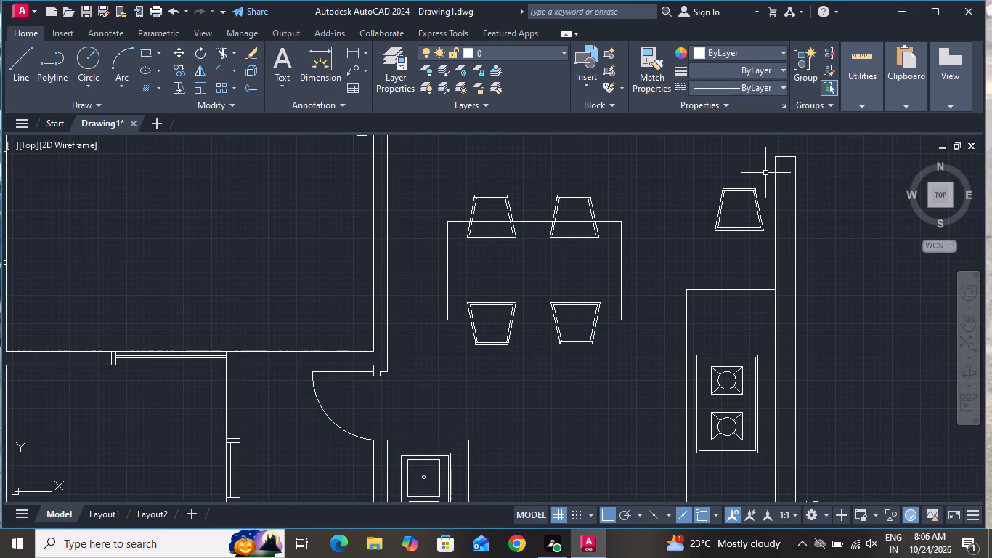
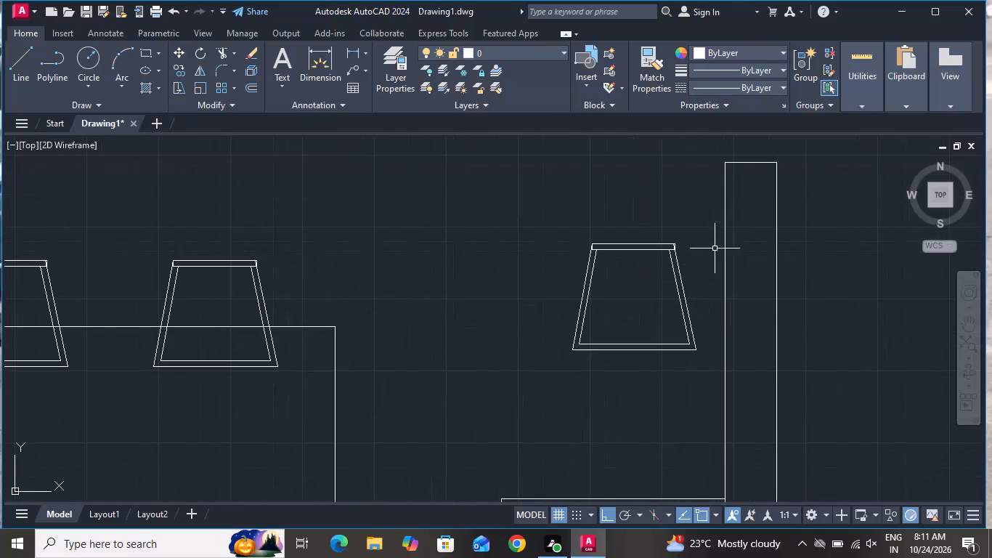
Move the chair east of the table about 2'-5" due west toward the table, with Ortho on.
{"action": "left_click", "coordinate": [711, 235]}
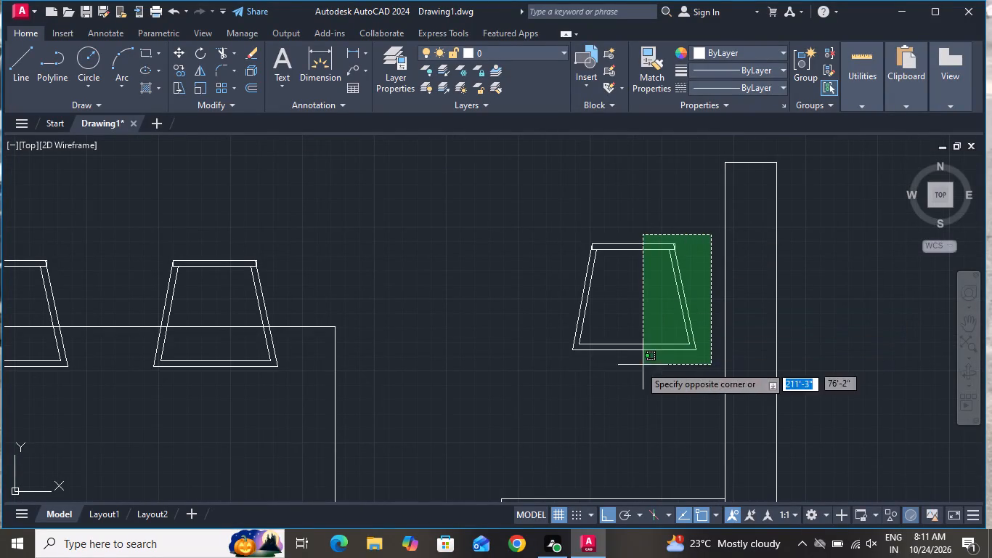
{"action": "left_click", "coordinate": [549, 378]}
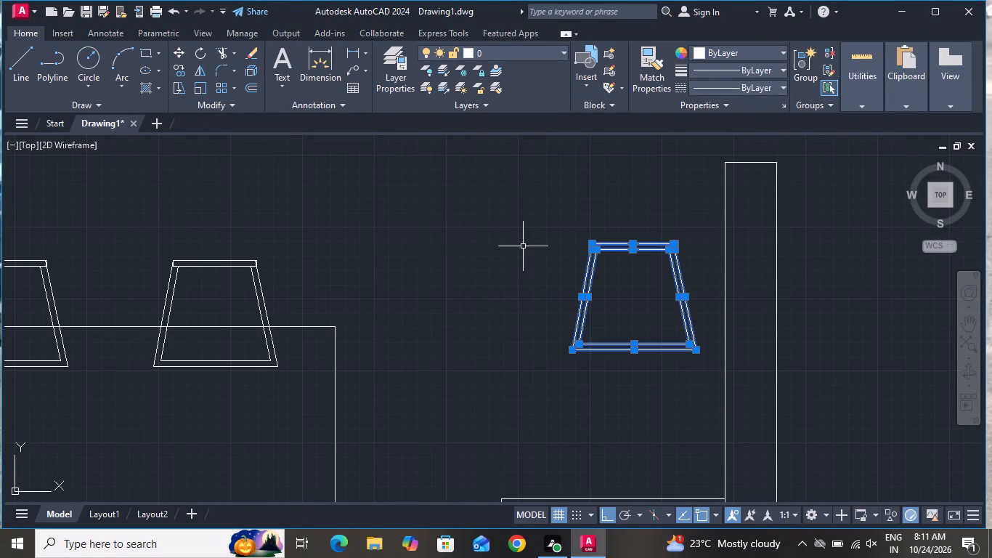
{"action": "left_click", "coordinate": [173, 52]}
{"action": "left_click", "coordinate": [627, 280]}
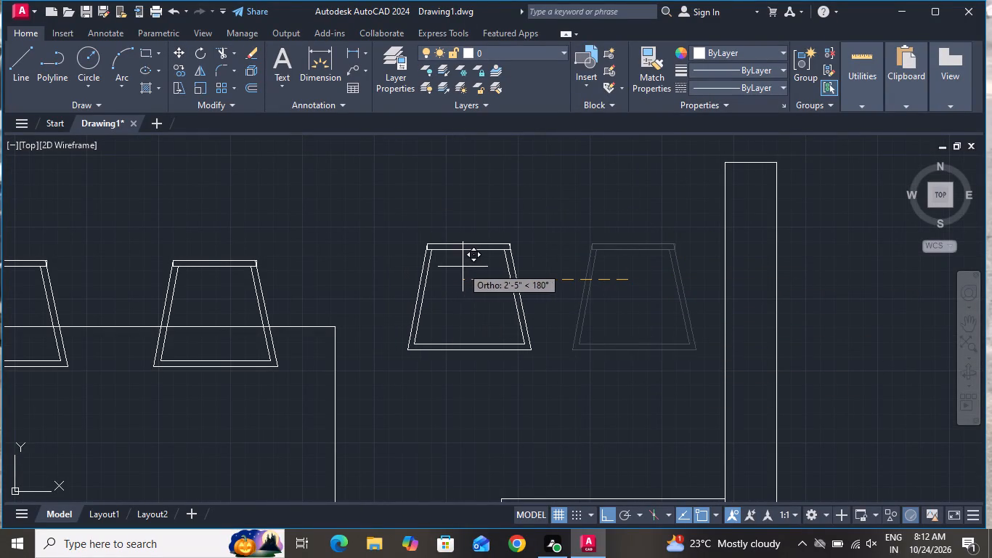
{"action": "left_click", "coordinate": [463, 267]}
Rotate that chair 90° clockwise about a point near its northeast corner, so its narrow back faces east.
{"action": "left_click", "coordinate": [568, 228]}
{"action": "left_click", "coordinate": [389, 368]}
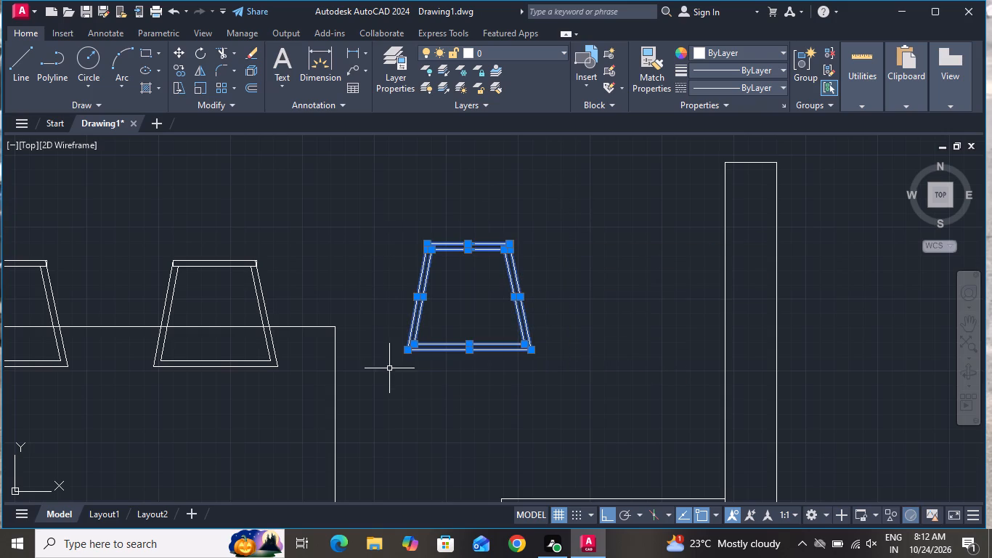
{"action": "left_click", "coordinate": [206, 54]}
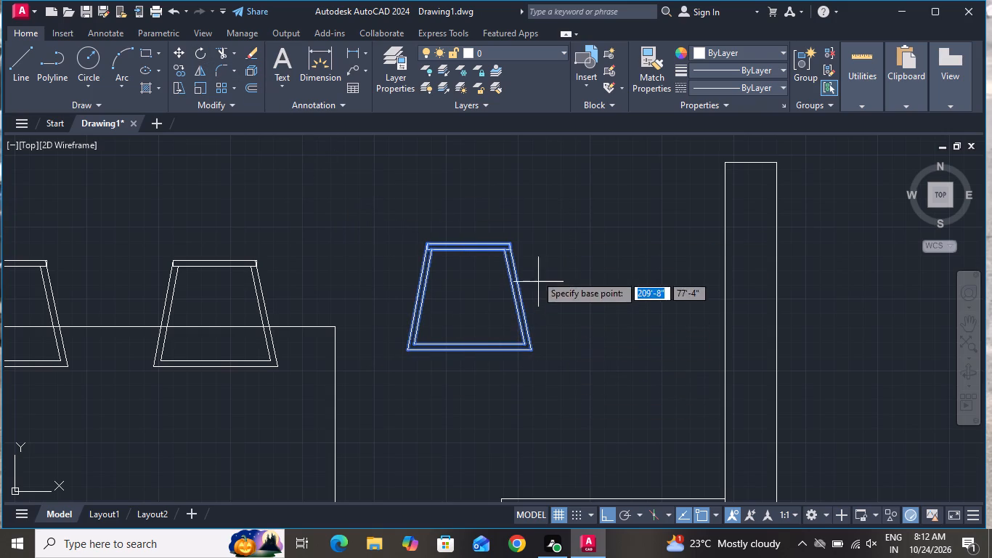
{"action": "left_click", "coordinate": [522, 238]}
{"action": "left_click", "coordinate": [550, 323]}
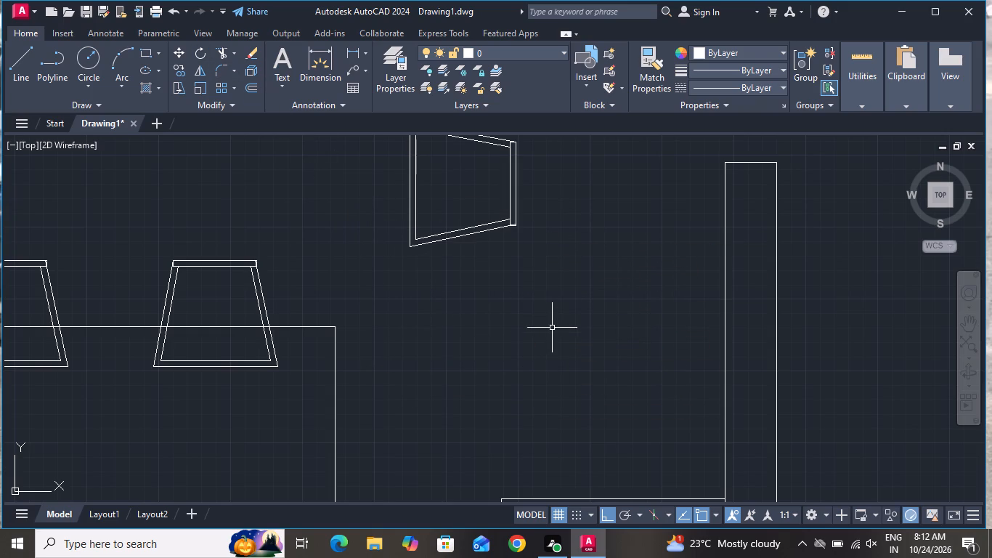
Move the rotated chair, with Ortho off, about 1'-7" west and 3'-11" south so it straddles the middle of the table's east edge.
{"action": "scroll", "coordinate": [572, 347], "scroll_direction": "down", "scroll_amount": 1}
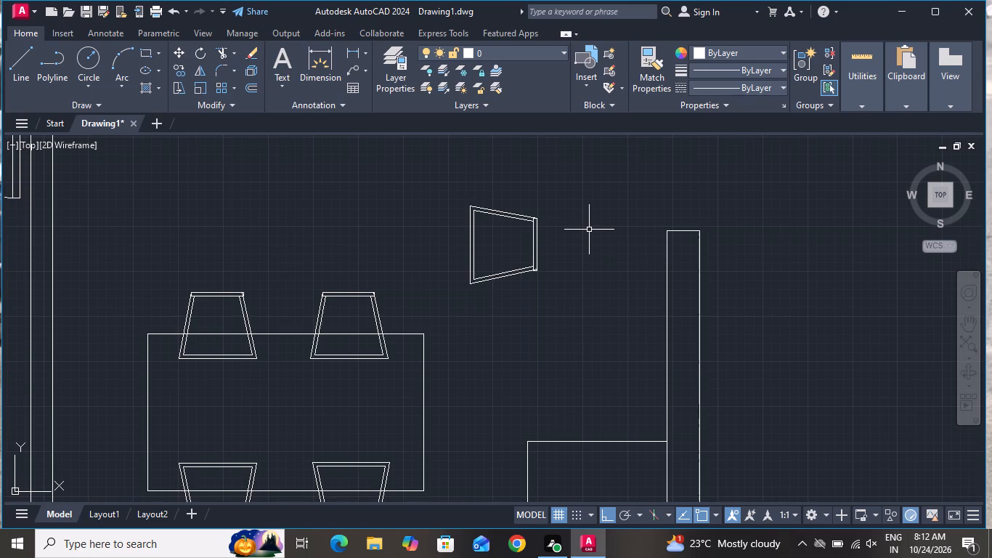
{"action": "scroll", "coordinate": [588, 228], "scroll_direction": "up", "scroll_amount": 1}
{"action": "left_click", "coordinate": [577, 160]}
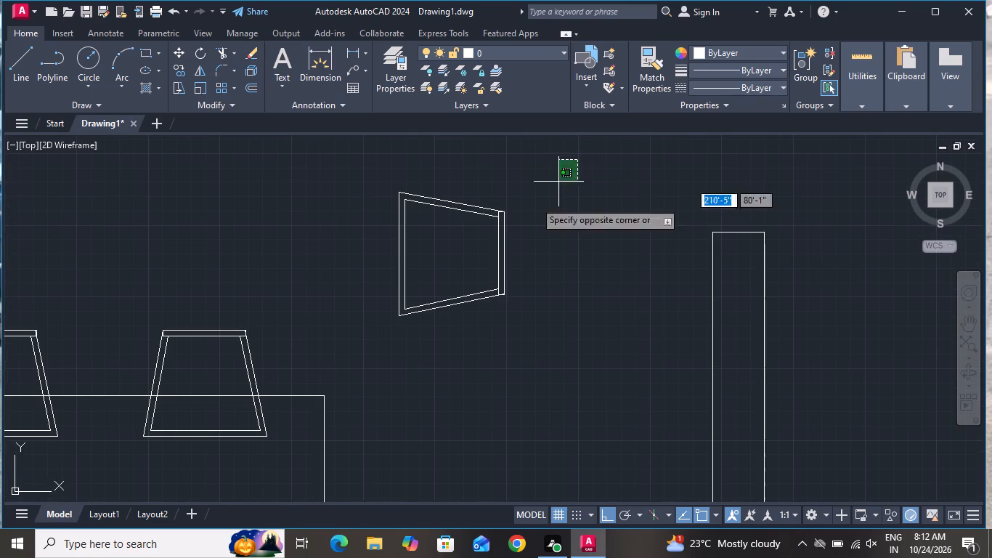
{"action": "left_click", "coordinate": [378, 341]}
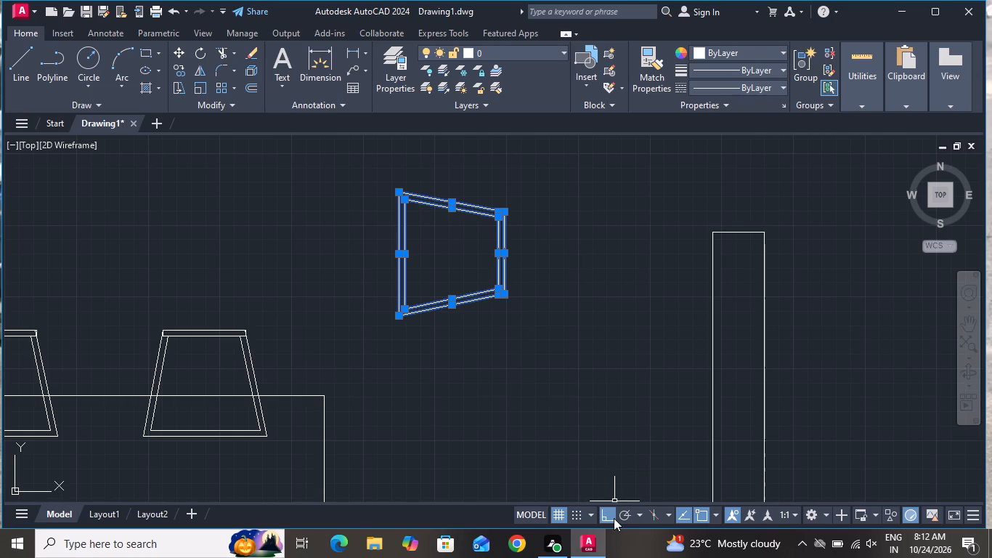
{"action": "left_click", "coordinate": [614, 518]}
{"action": "left_click", "coordinate": [182, 47]}
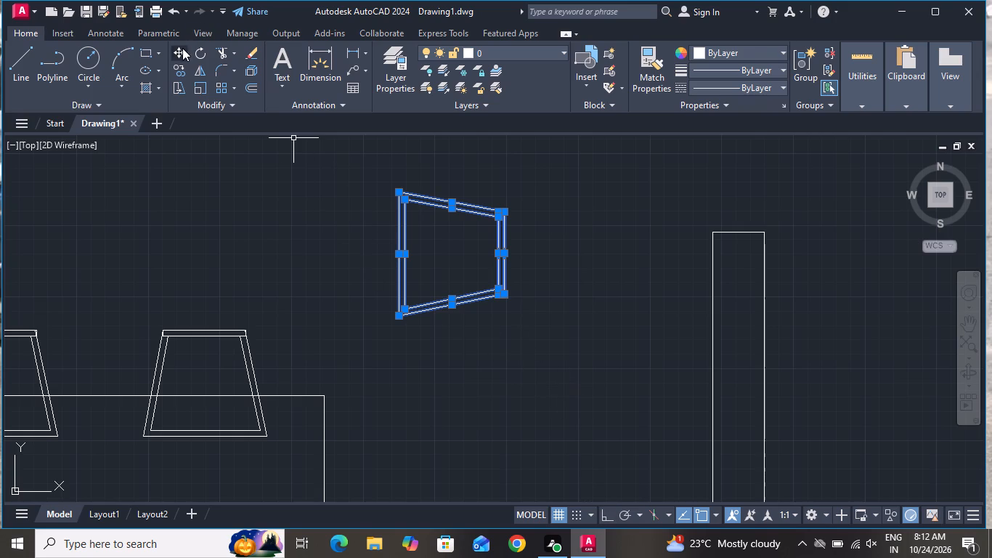
{"action": "left_click", "coordinate": [394, 246]}
{"action": "scroll", "coordinate": [455, 265], "scroll_direction": "down", "scroll_amount": 2}
{"action": "scroll", "coordinate": [402, 385], "scroll_direction": "up", "scroll_amount": 2}
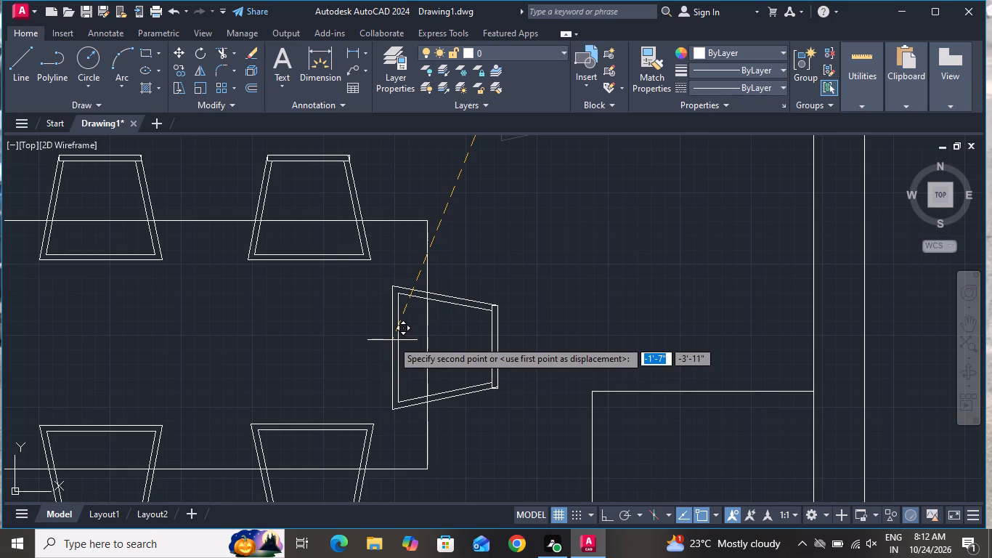
{"action": "left_click", "coordinate": [392, 340]}
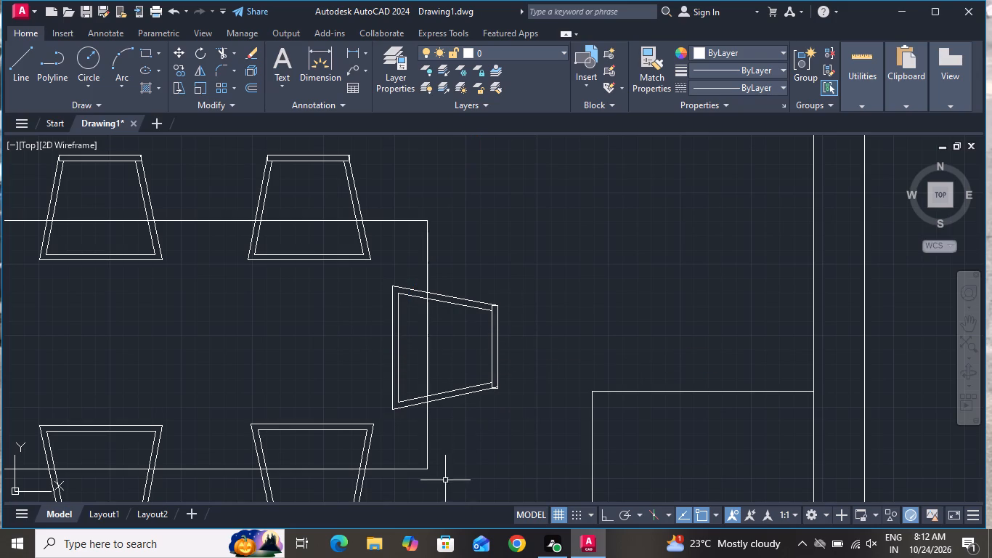
Copy the whole east chair from its wide west edge to the open kitchen floor, about 2'-2" west and 6'-6" south.
{"action": "scroll", "coordinate": [422, 481], "scroll_direction": "up", "scroll_amount": 1}
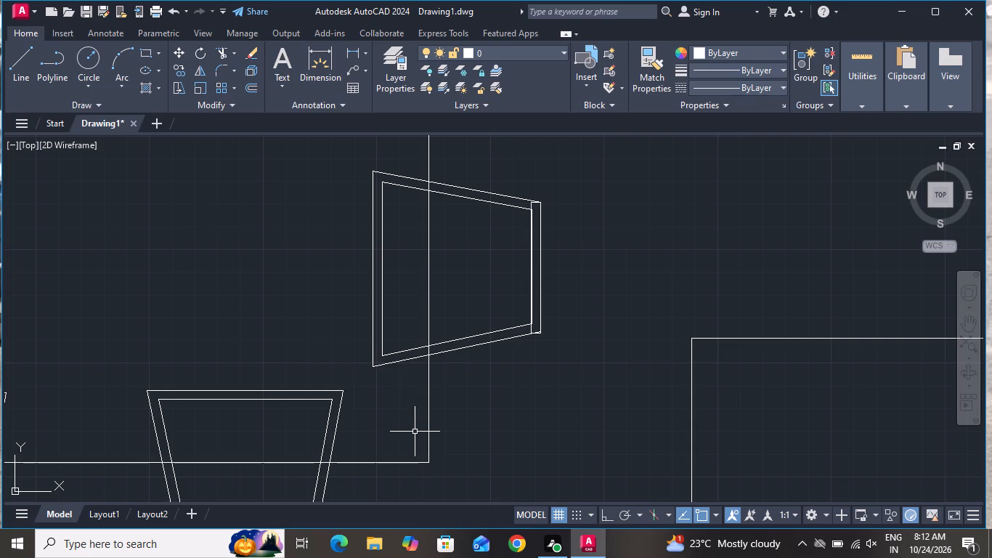
{"action": "scroll", "coordinate": [460, 323], "scroll_direction": "down", "scroll_amount": 1}
{"action": "left_click", "coordinate": [539, 216]}
{"action": "left_click", "coordinate": [458, 358]}
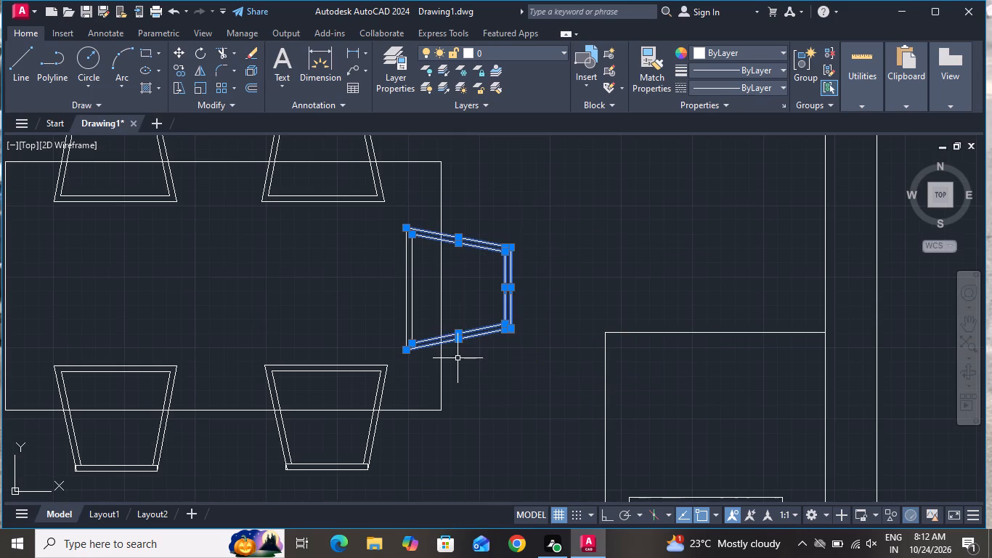
{"action": "scroll", "coordinate": [442, 292], "scroll_direction": "up", "scroll_amount": 1}
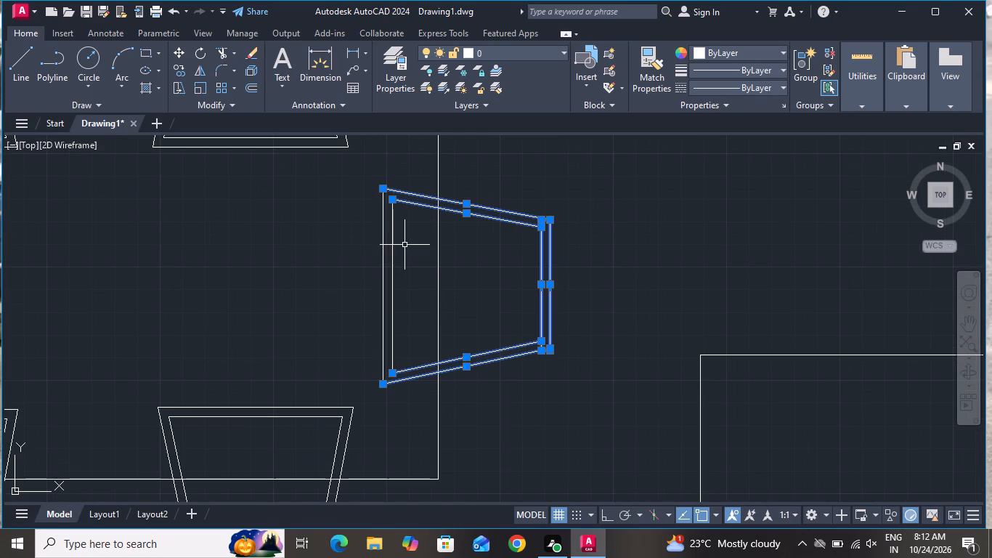
{"action": "left_click", "coordinate": [404, 245]}
{"action": "left_click", "coordinate": [338, 282]}
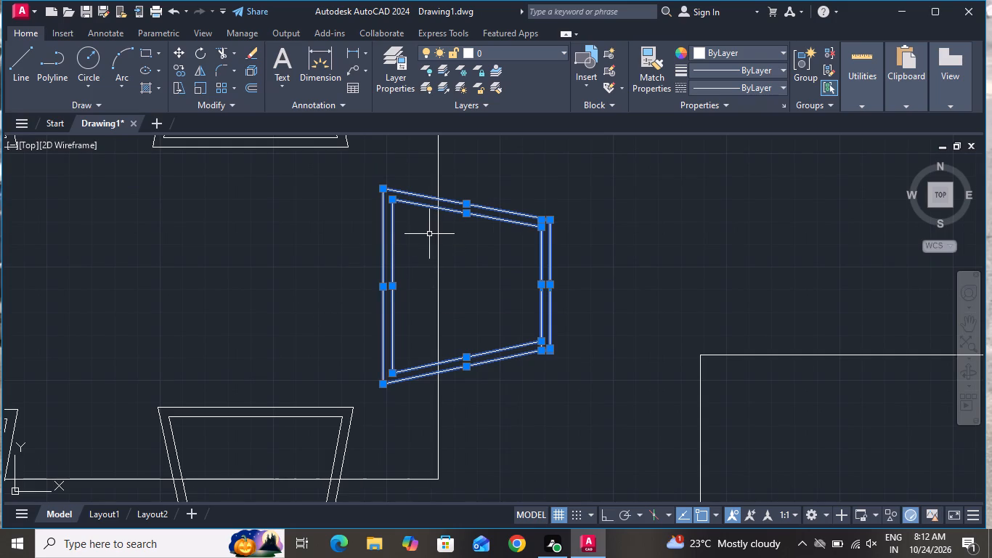
{"action": "left_click", "coordinate": [181, 65]}
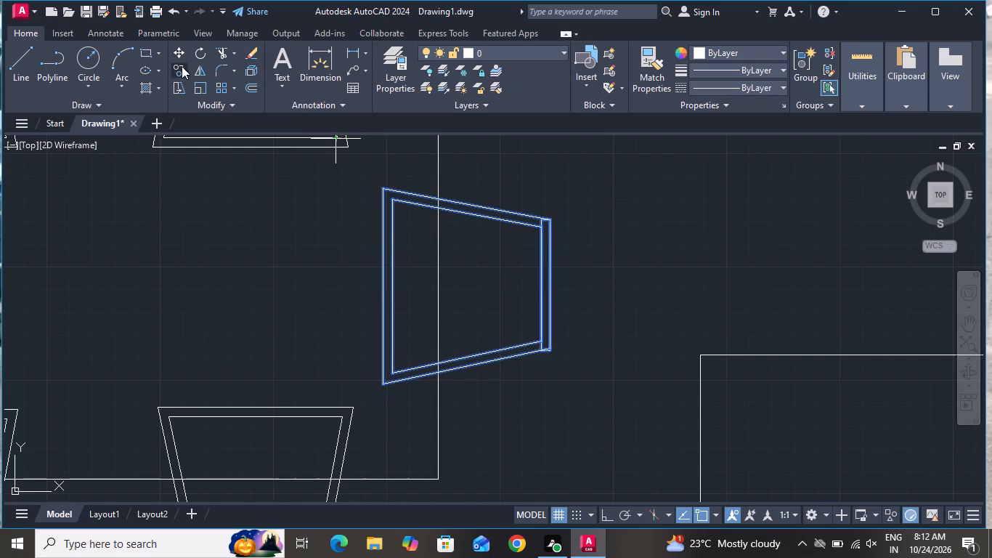
{"action": "left_click", "coordinate": [381, 272]}
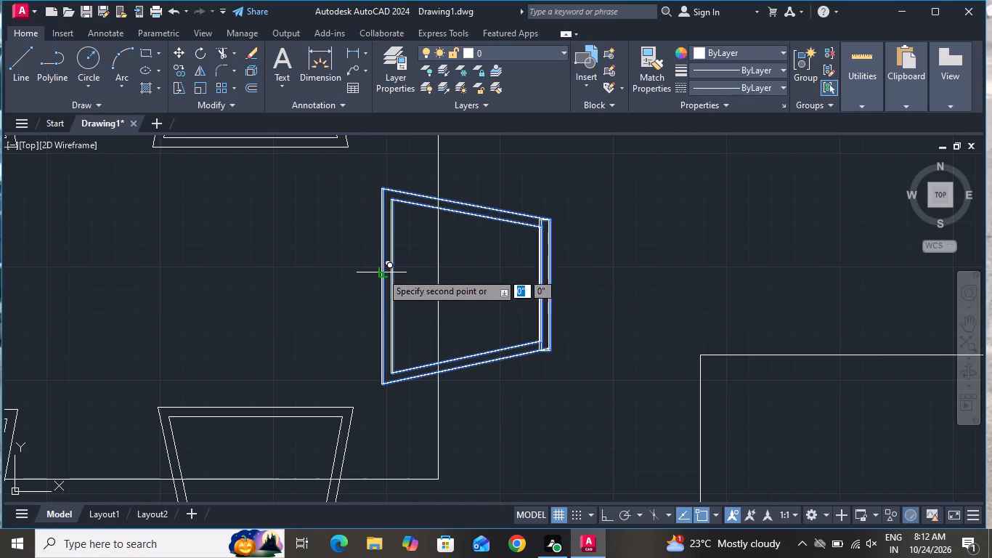
{"action": "scroll", "coordinate": [380, 270], "scroll_direction": "down", "scroll_amount": 4}
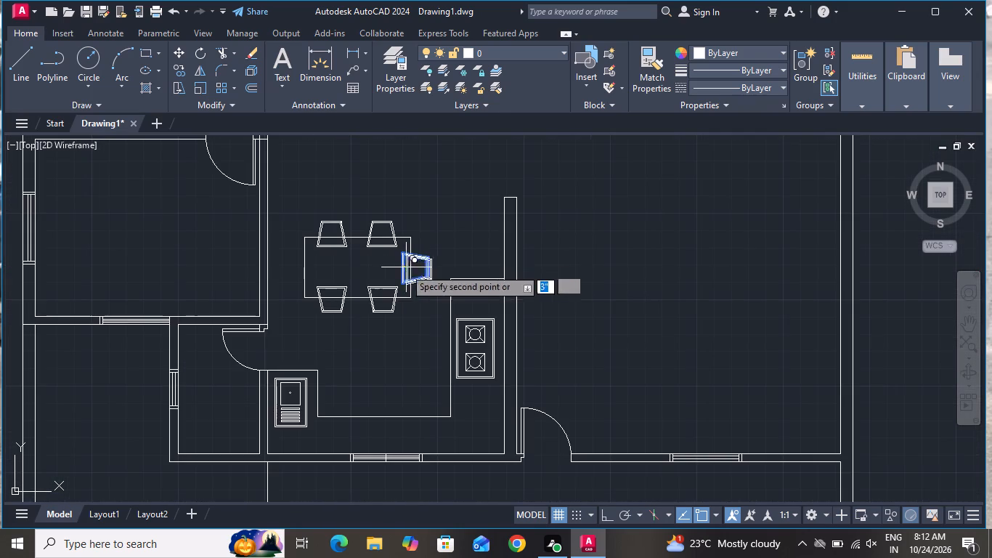
{"action": "left_click", "coordinate": [365, 372]}
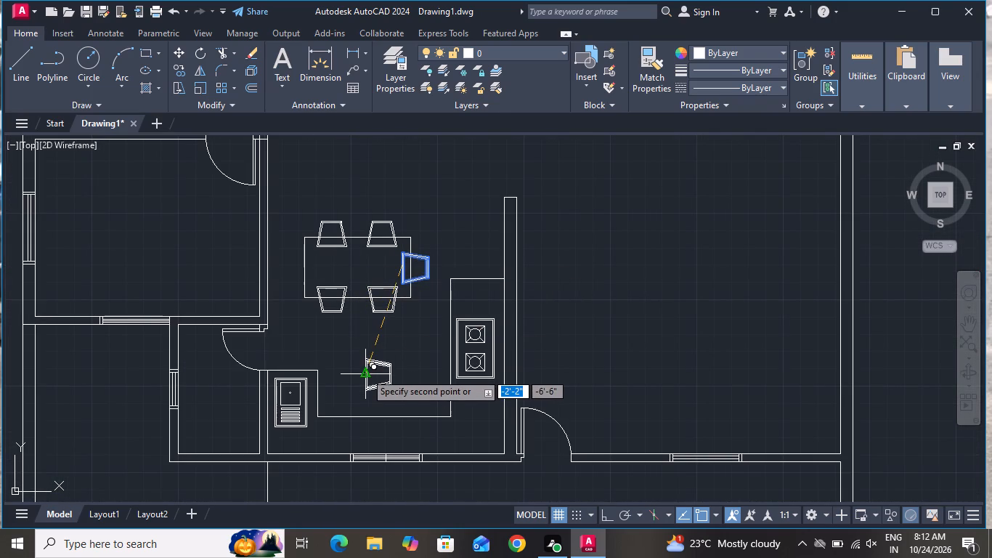
{"action": "right_click", "coordinate": [365, 373]}
{"action": "left_click", "coordinate": [406, 197]}
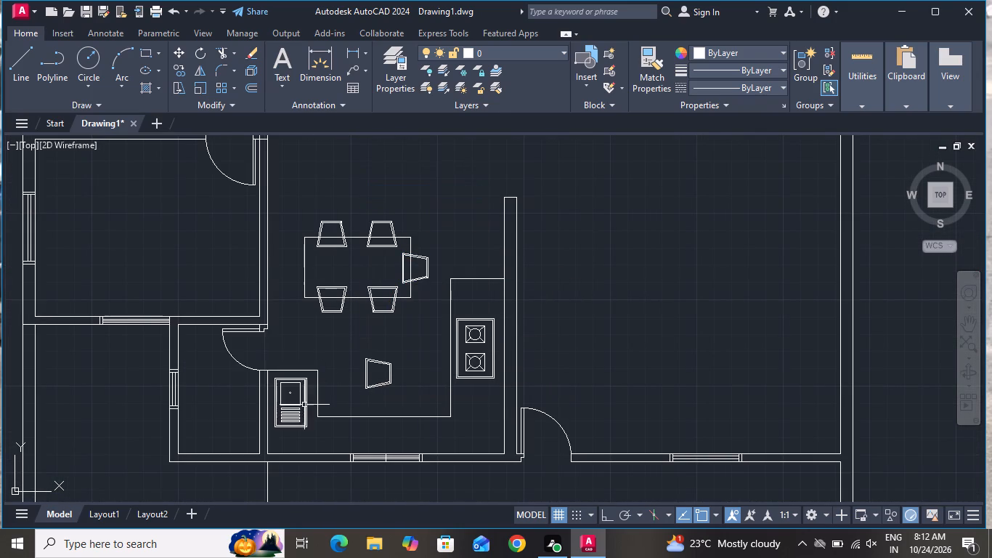
Rotate the chair copy on the kitchen floor 180° about its southwest corner, with Ortho on.
{"action": "scroll", "coordinate": [304, 405], "scroll_direction": "up", "scroll_amount": 1}
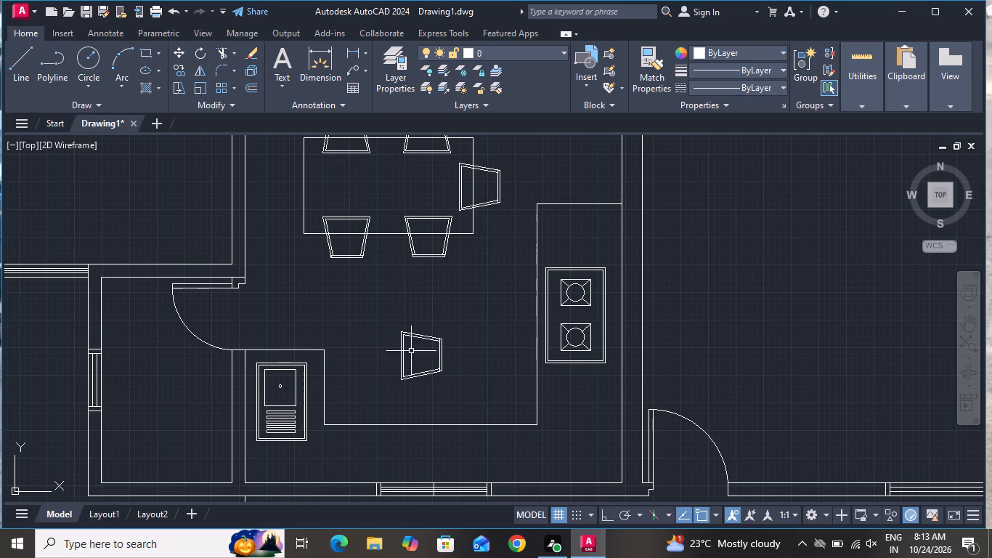
{"action": "left_click", "coordinate": [476, 312]}
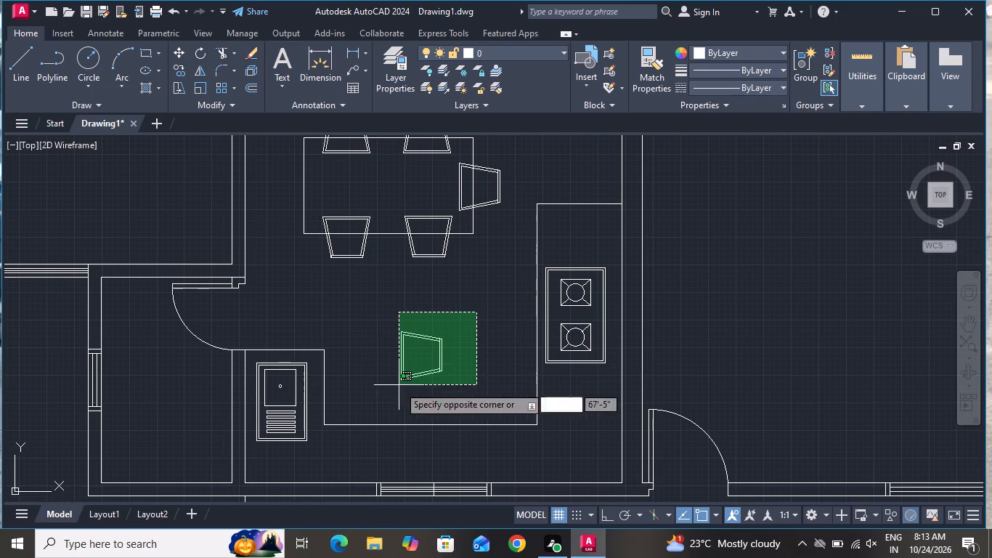
{"action": "left_click", "coordinate": [383, 401]}
{"action": "left_click", "coordinate": [208, 54]}
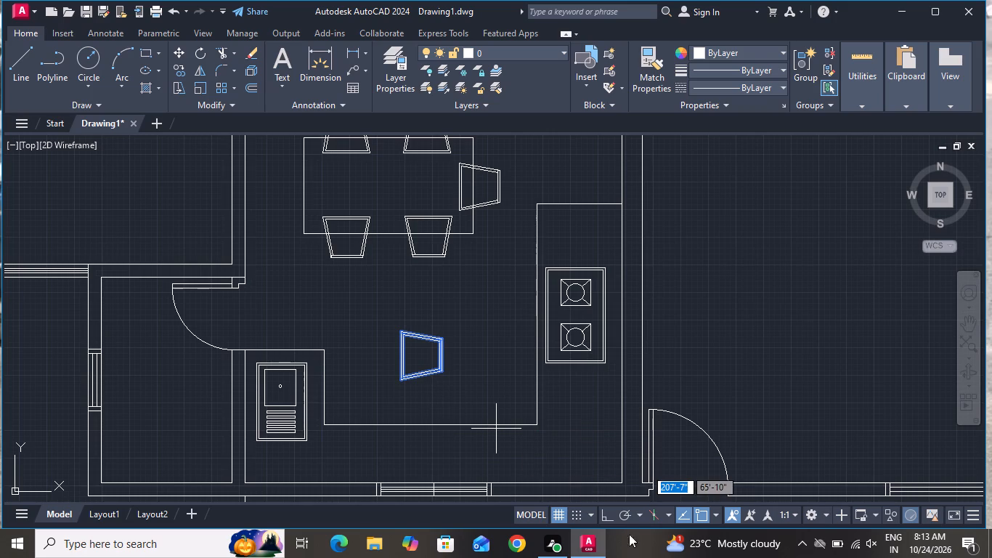
{"action": "left_click", "coordinate": [604, 517]}
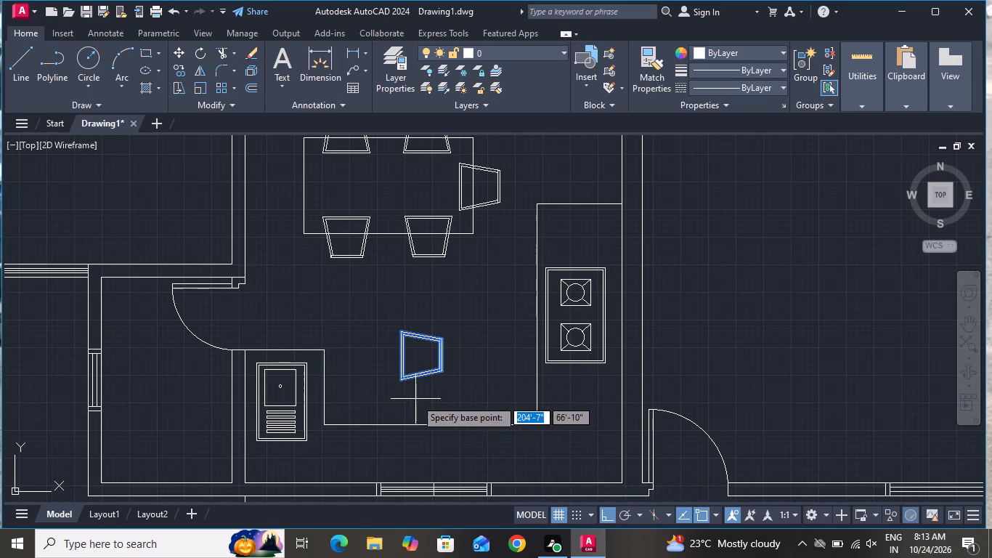
{"action": "scroll", "coordinate": [409, 398], "scroll_direction": "up", "scroll_amount": 2}
{"action": "left_click", "coordinate": [383, 352]}
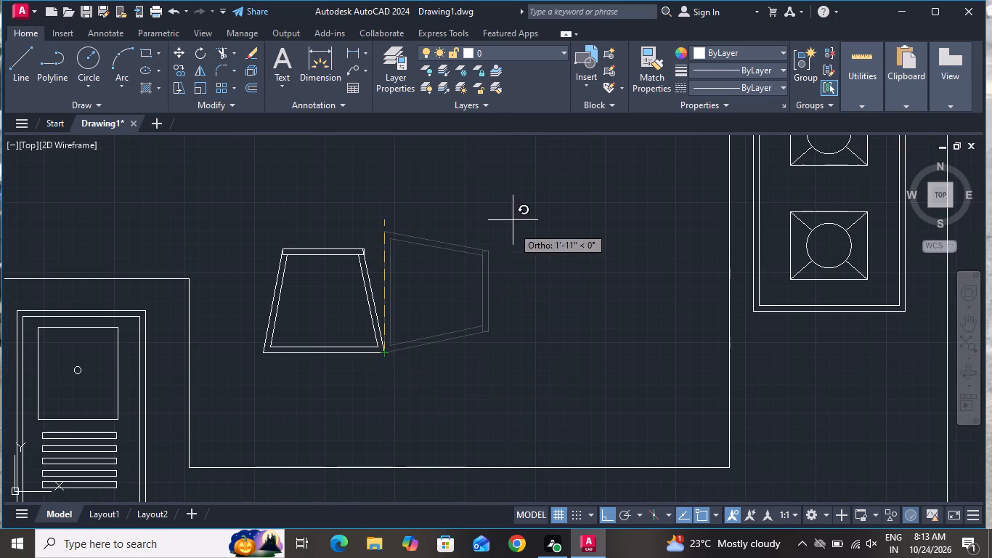
{"action": "left_click", "coordinate": [260, 290]}
Move the rotated kitchen-floor chair, with Ortho off, about 3'-2" west and 8'-3" north to straddle the middle of the table's west edge.
{"action": "scroll", "coordinate": [316, 267], "scroll_direction": "down", "scroll_amount": 1}
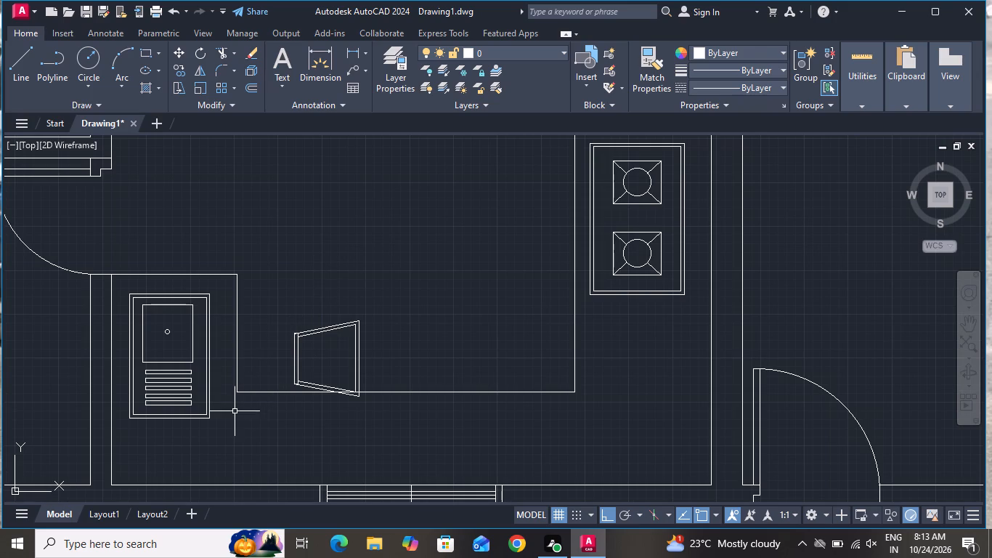
{"action": "scroll", "coordinate": [235, 413], "scroll_direction": "up", "scroll_amount": 1}
{"action": "scroll", "coordinate": [237, 409], "scroll_direction": "down", "scroll_amount": 1}
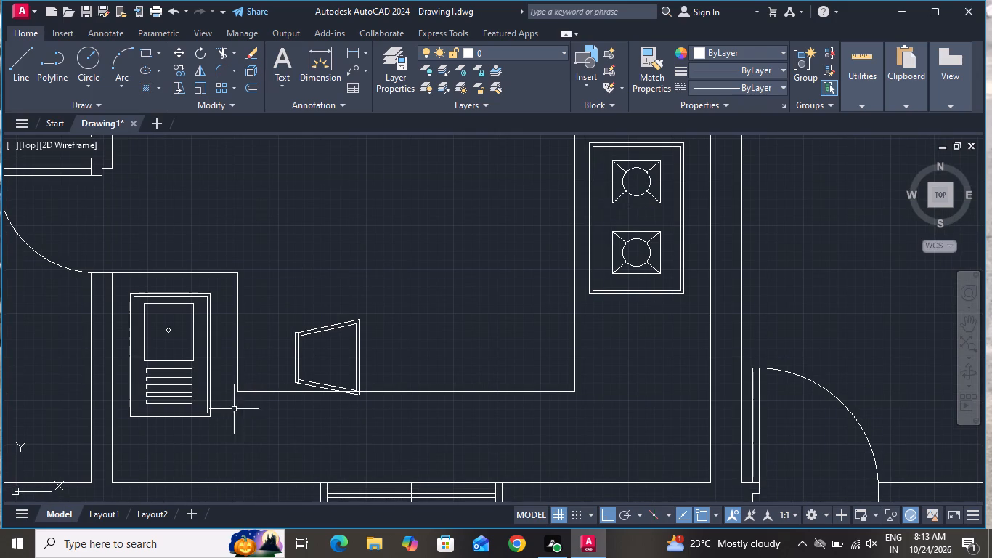
{"action": "scroll", "coordinate": [228, 390], "scroll_direction": "up", "scroll_amount": 2}
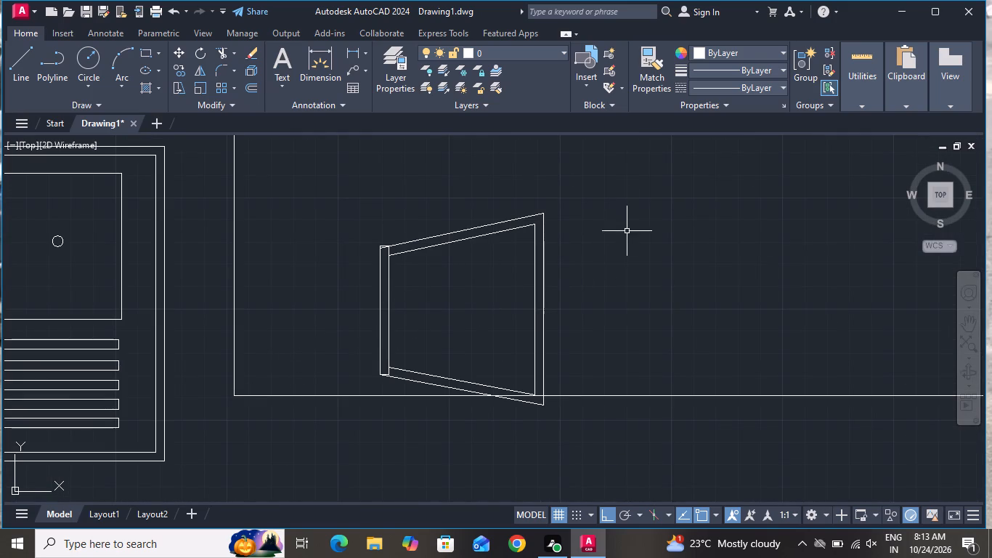
{"action": "left_click", "coordinate": [613, 177]}
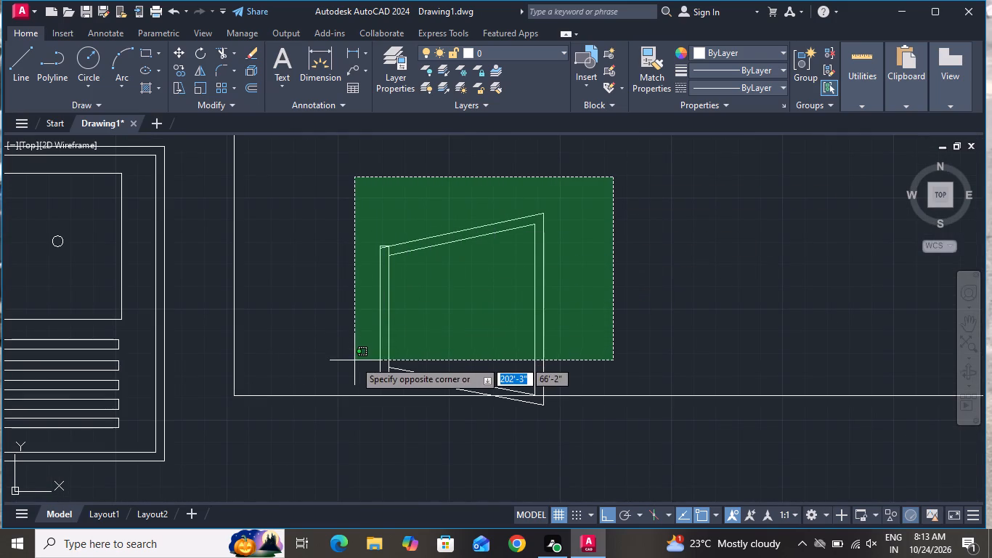
{"action": "left_click", "coordinate": [366, 377]}
{"action": "scroll", "coordinate": [539, 413], "scroll_direction": "up", "scroll_amount": 1}
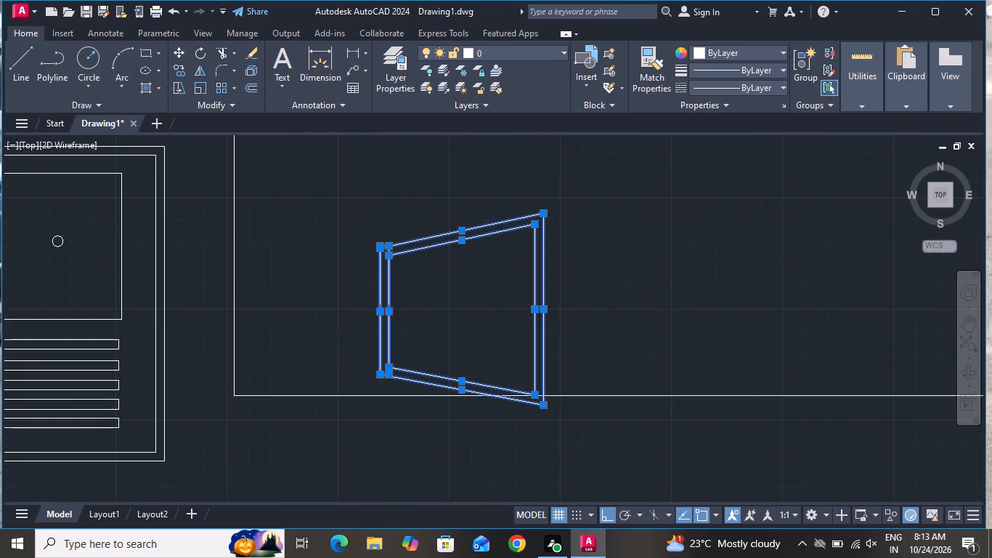
{"action": "scroll", "coordinate": [539, 412], "scroll_direction": "down", "scroll_amount": 2}
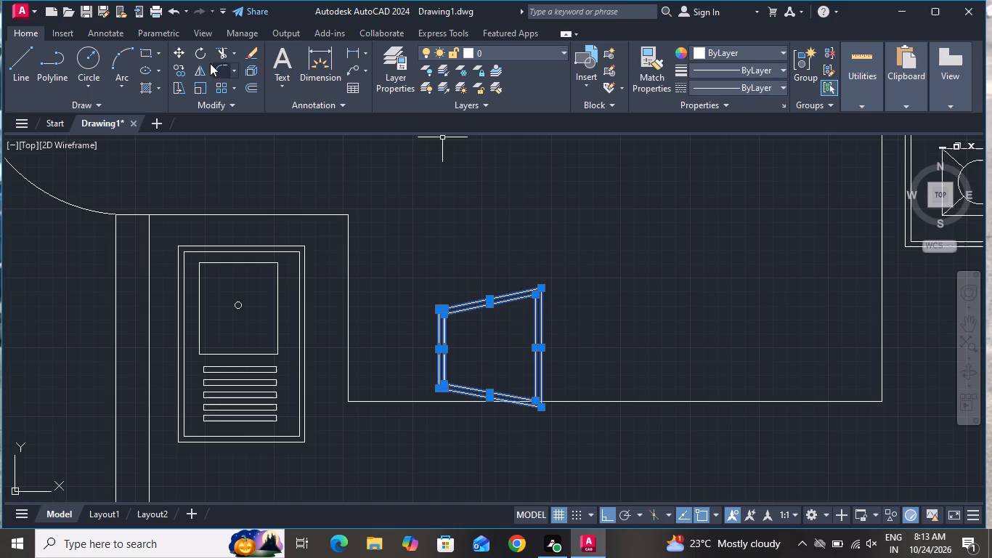
{"action": "left_click", "coordinate": [179, 52]}
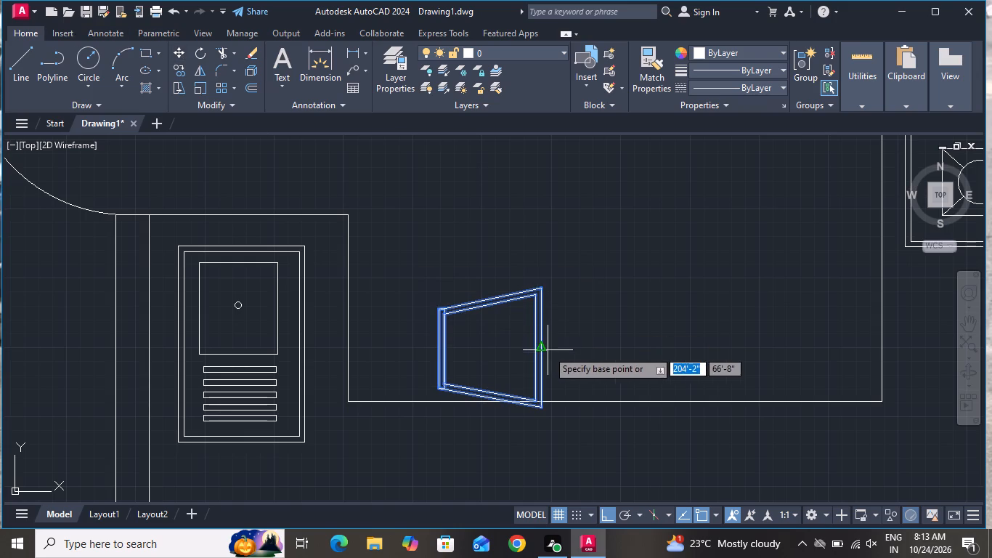
{"action": "left_click", "coordinate": [548, 350]}
{"action": "scroll", "coordinate": [558, 304], "scroll_direction": "down", "scroll_amount": 3}
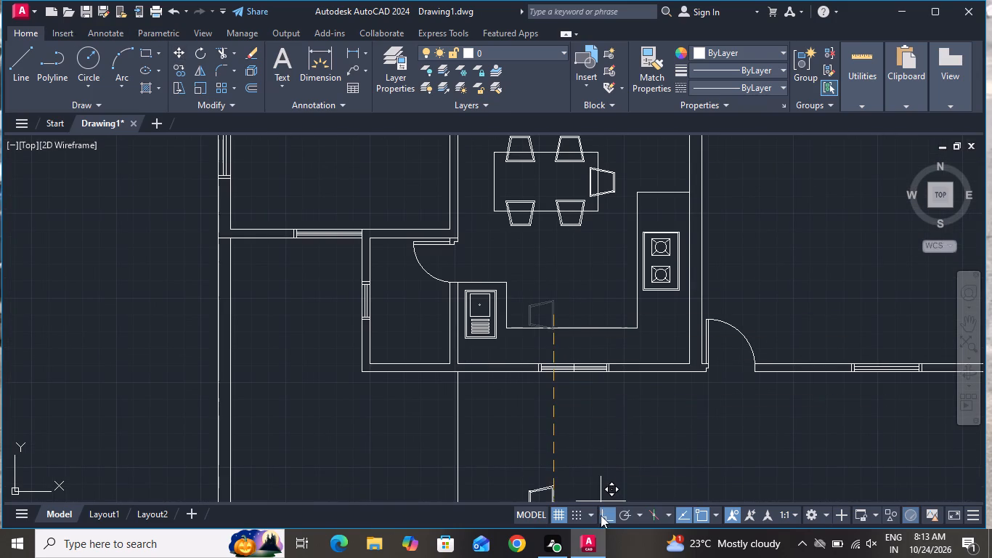
{"action": "left_click", "coordinate": [601, 516]}
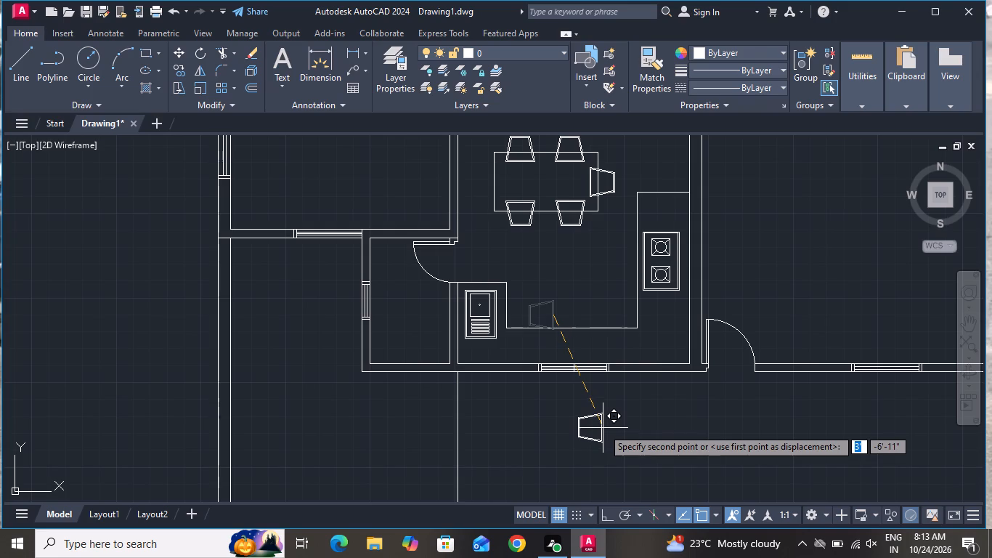
{"action": "scroll", "coordinate": [603, 428], "scroll_direction": "down", "scroll_amount": 2}
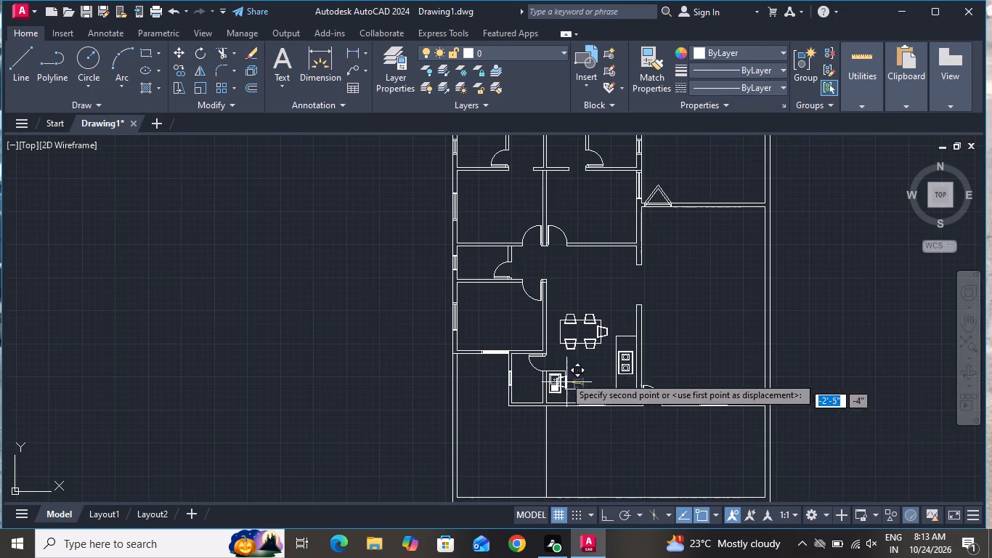
{"action": "scroll", "coordinate": [544, 335], "scroll_direction": "up", "scroll_amount": 4}
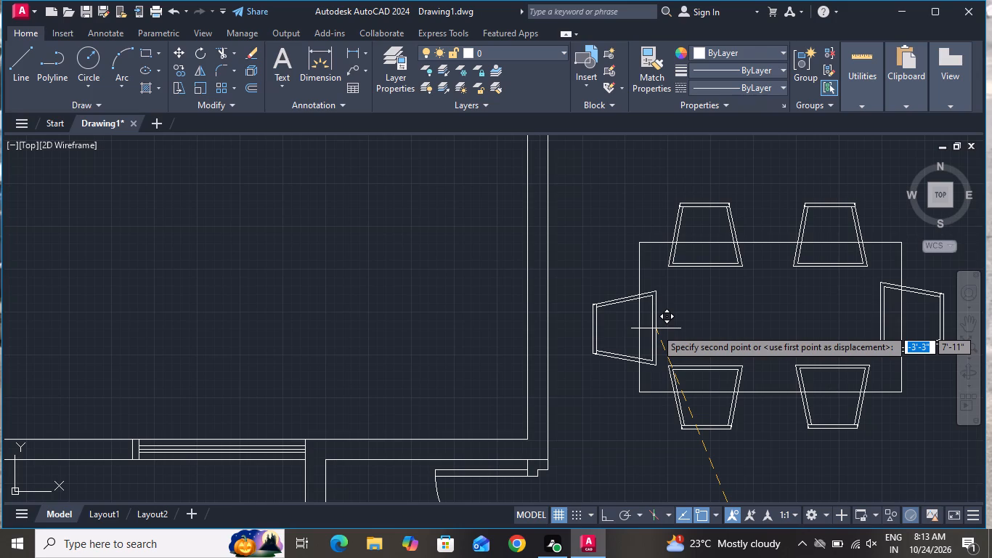
{"action": "scroll", "coordinate": [656, 328], "scroll_direction": "up", "scroll_amount": 1}
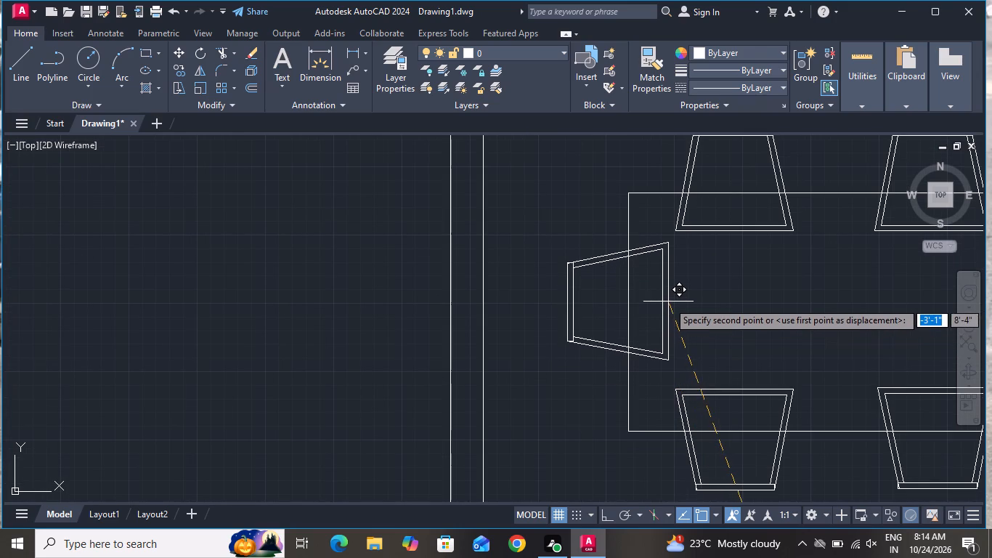
{"action": "left_click", "coordinate": [662, 307]}
In the room west of the dining table, draw an L-shaped outline with Ortho on, about 1'-7" west from the east wall and 7' south.
{"action": "scroll", "coordinate": [637, 339], "scroll_direction": "down", "scroll_amount": 2}
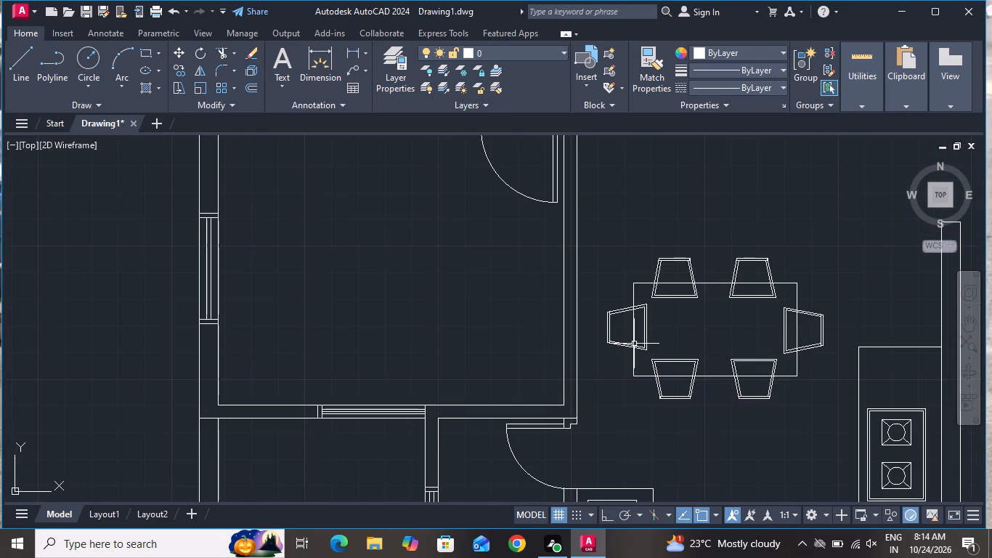
{"action": "scroll", "coordinate": [540, 348], "scroll_direction": "down", "scroll_amount": 2}
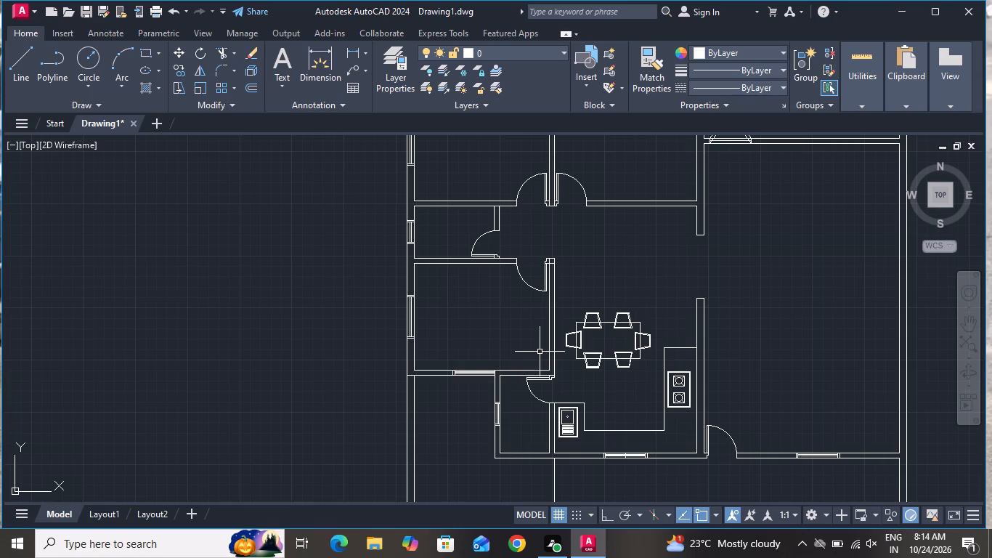
{"action": "scroll", "coordinate": [571, 349], "scroll_direction": "down", "scroll_amount": 5}
{"action": "scroll", "coordinate": [583, 360], "scroll_direction": "up", "scroll_amount": 3}
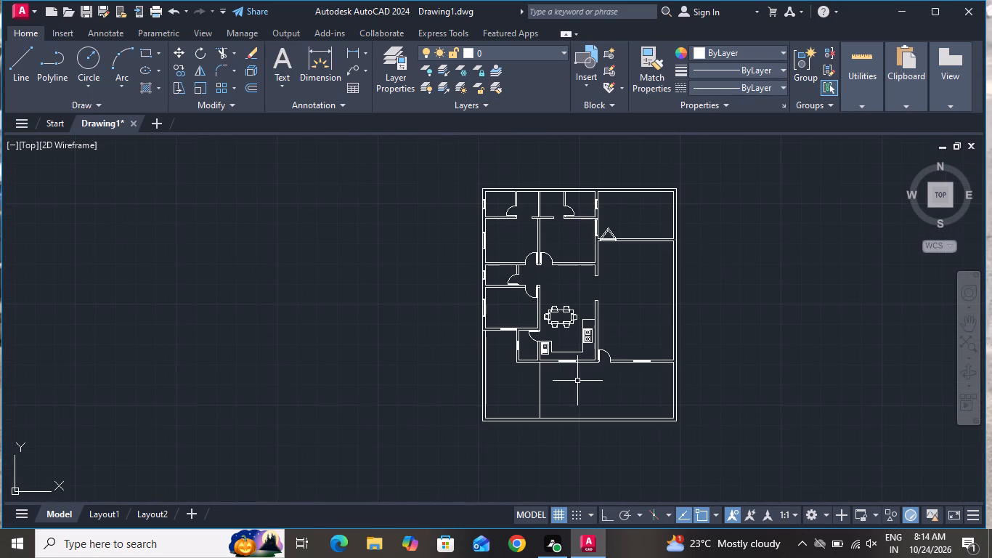
{"action": "scroll", "coordinate": [576, 381], "scroll_direction": "up", "scroll_amount": 1}
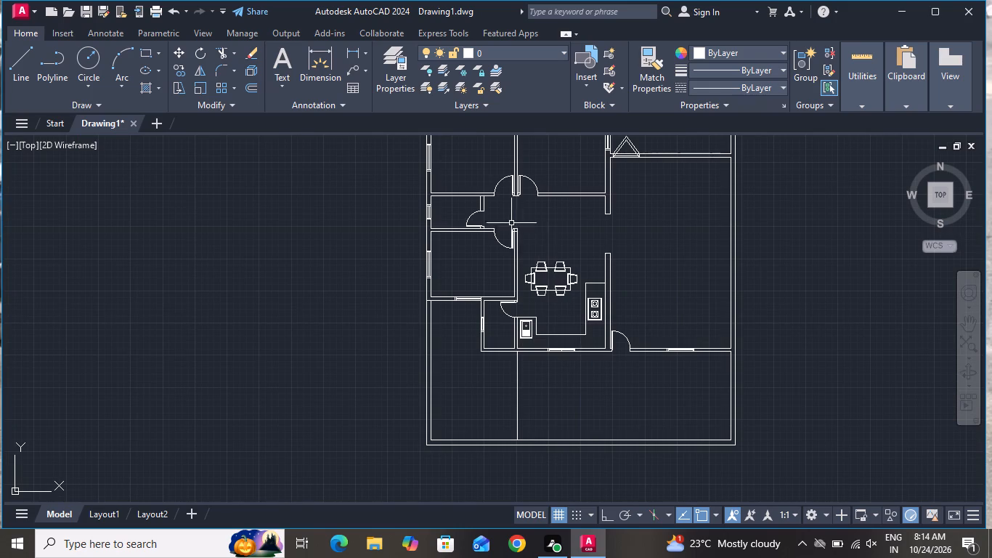
{"action": "scroll", "coordinate": [511, 223], "scroll_direction": "up", "scroll_amount": 2}
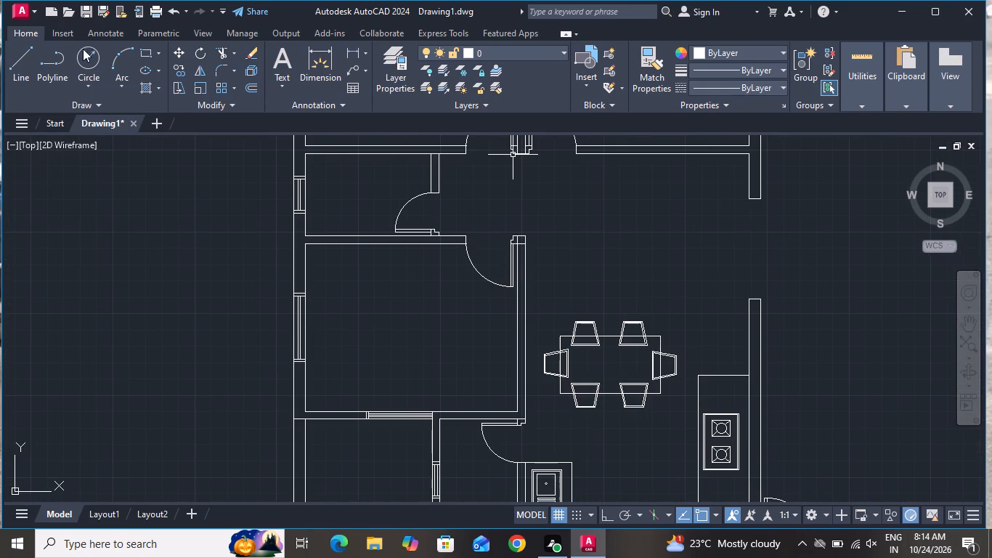
{"action": "left_click", "coordinate": [20, 47]}
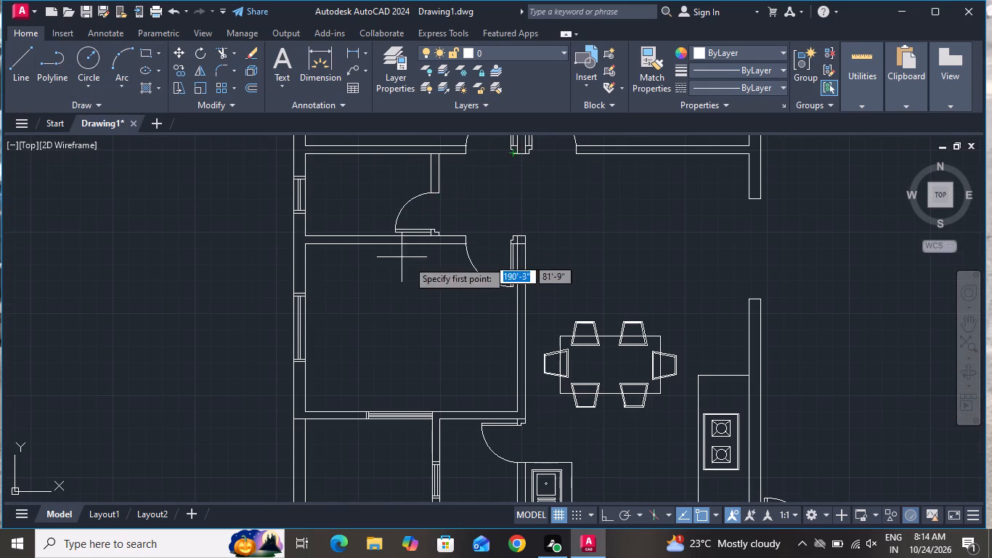
{"action": "scroll", "coordinate": [499, 310], "scroll_direction": "up", "scroll_amount": 1}
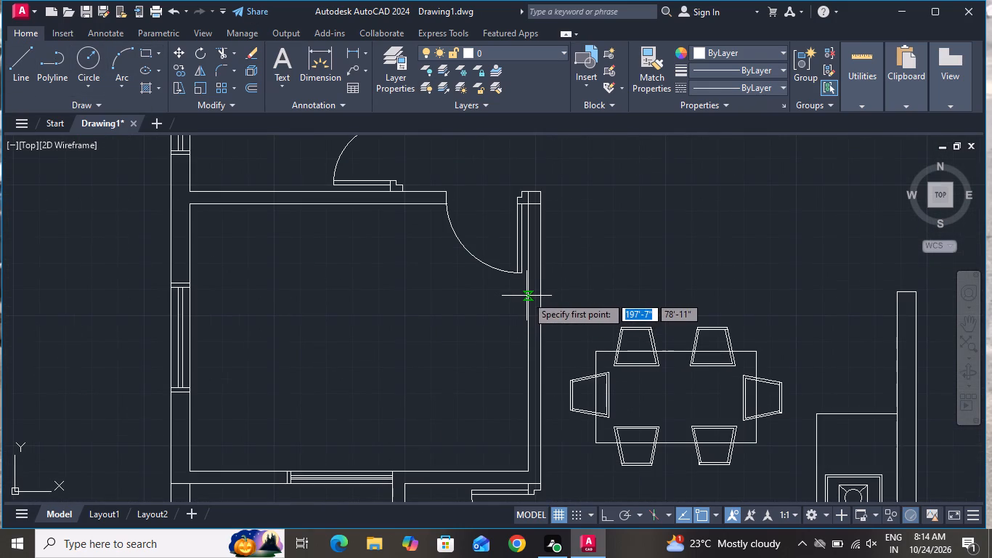
{"action": "left_click", "coordinate": [527, 296]}
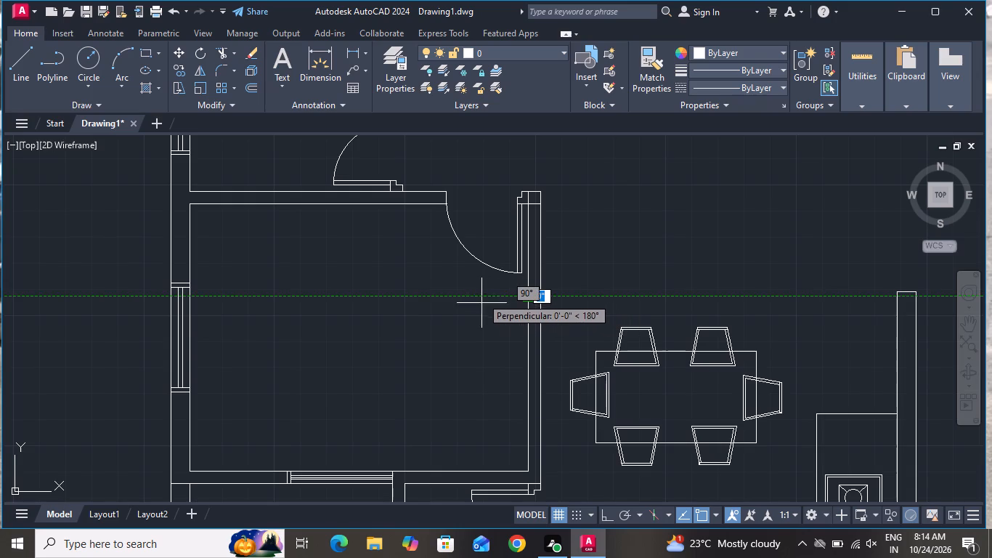
{"action": "scroll", "coordinate": [519, 325], "scroll_direction": "up", "scroll_amount": 1}
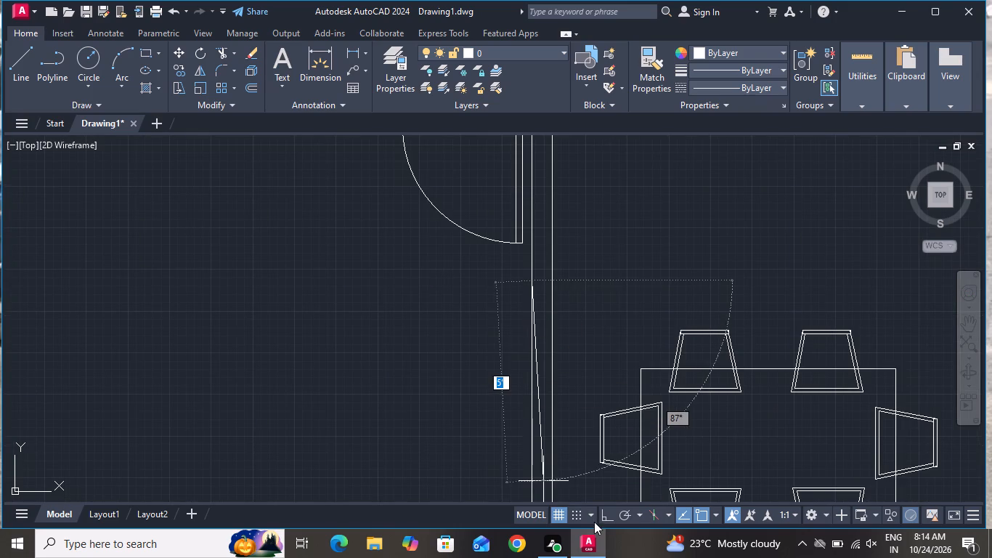
{"action": "left_click", "coordinate": [606, 517]}
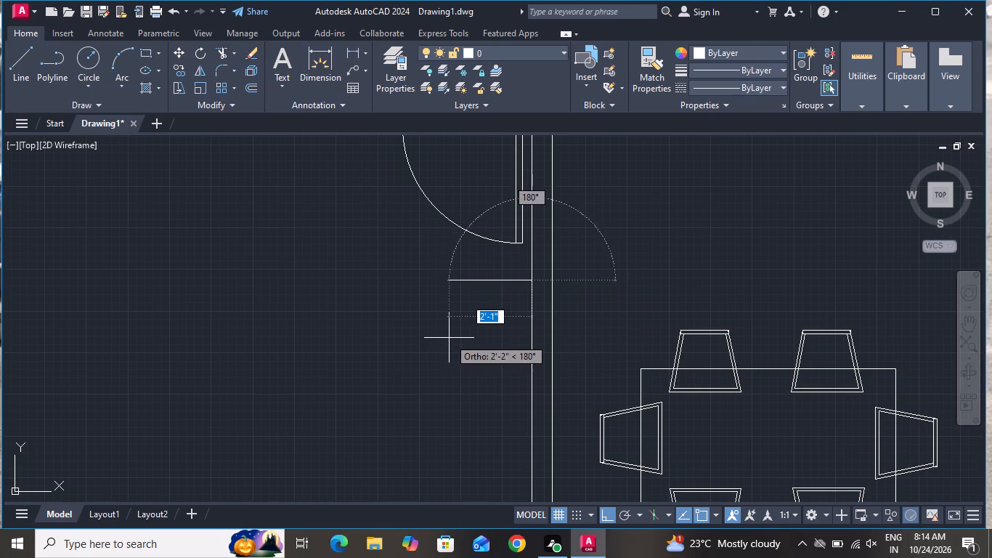
{"action": "scroll", "coordinate": [450, 338], "scroll_direction": "up", "scroll_amount": 1}
{"action": "left_click", "coordinate": [477, 306]}
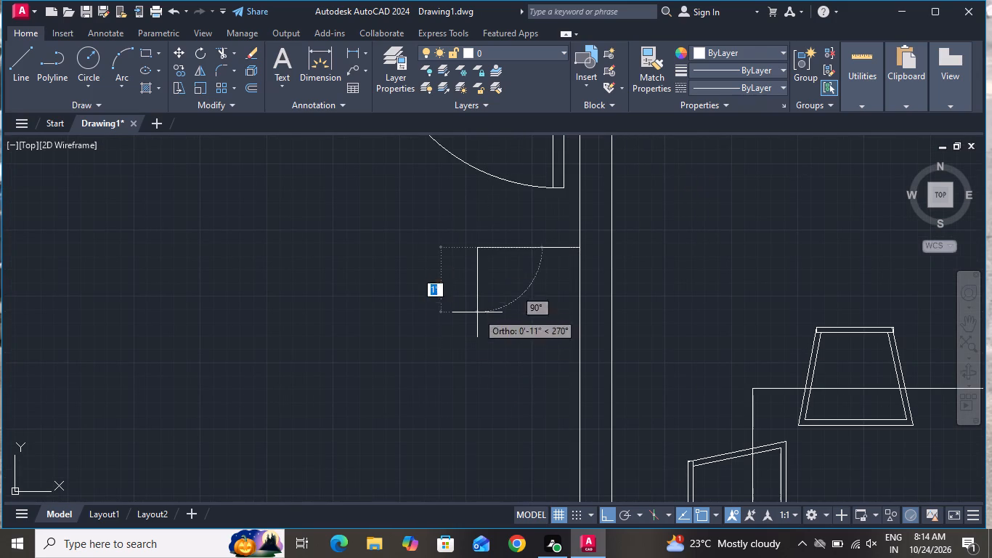
{"action": "scroll", "coordinate": [492, 357], "scroll_direction": "down", "scroll_amount": 4}
{"action": "scroll", "coordinate": [497, 415], "scroll_direction": "up", "scroll_amount": 3}
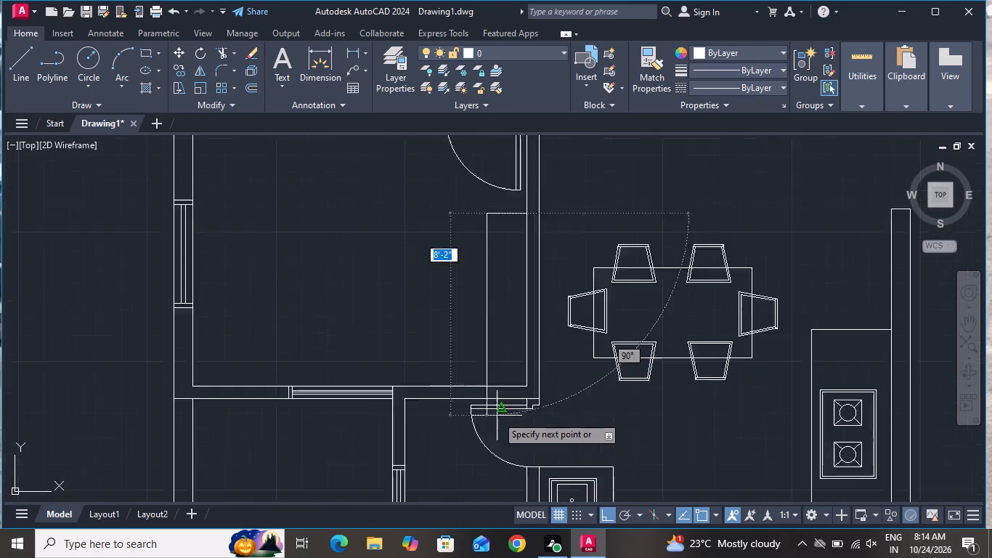
{"action": "scroll", "coordinate": [497, 416], "scroll_direction": "up", "scroll_amount": 1}
{"action": "left_click", "coordinate": [473, 340]}
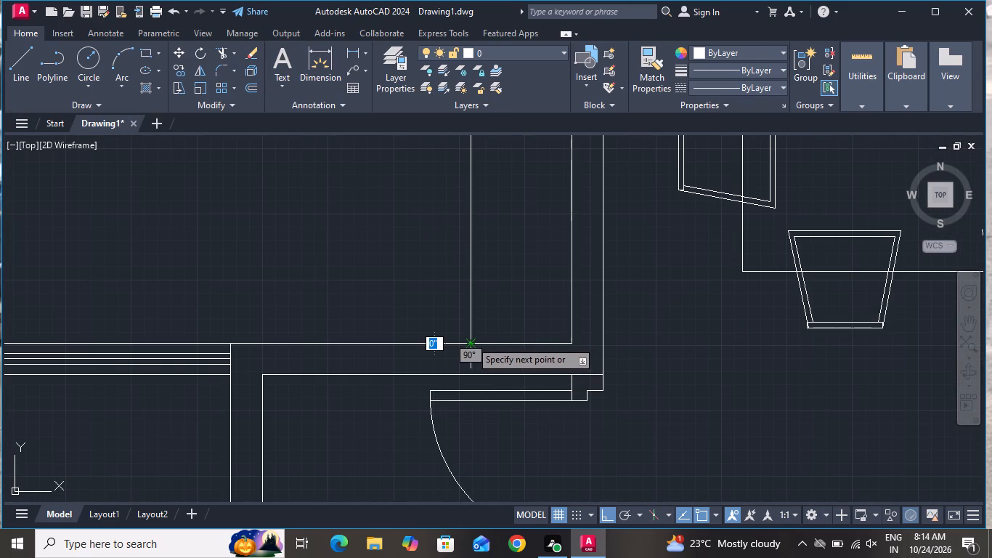
{"action": "right_click", "coordinate": [471, 341]}
{"action": "left_click", "coordinate": [508, 360]}
{"action": "scroll", "coordinate": [511, 380], "scroll_direction": "down", "scroll_amount": 1}
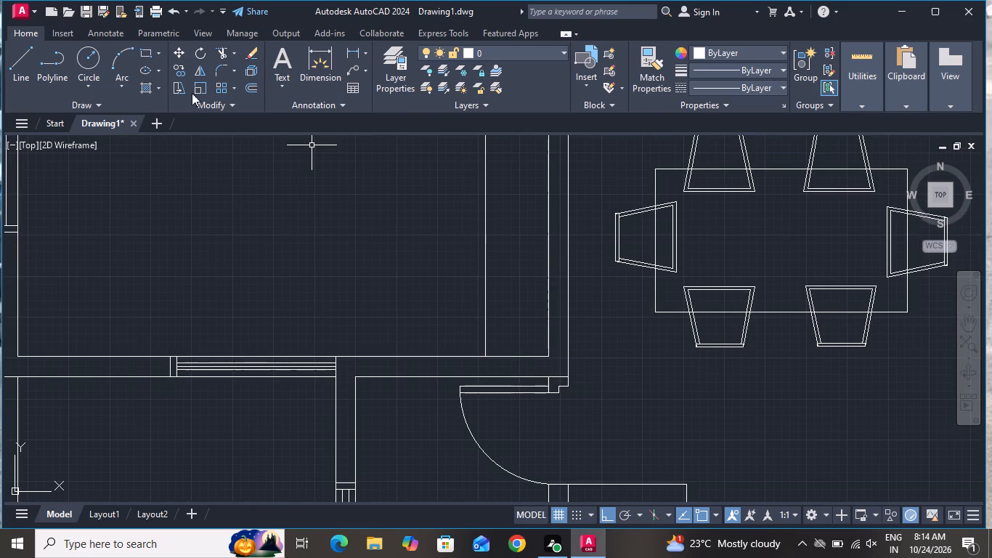
Draw a vertical centre line about 7' long from the midpoint of the outline's north edge to the room's south wall.
{"action": "left_click", "coordinate": [32, 68]}
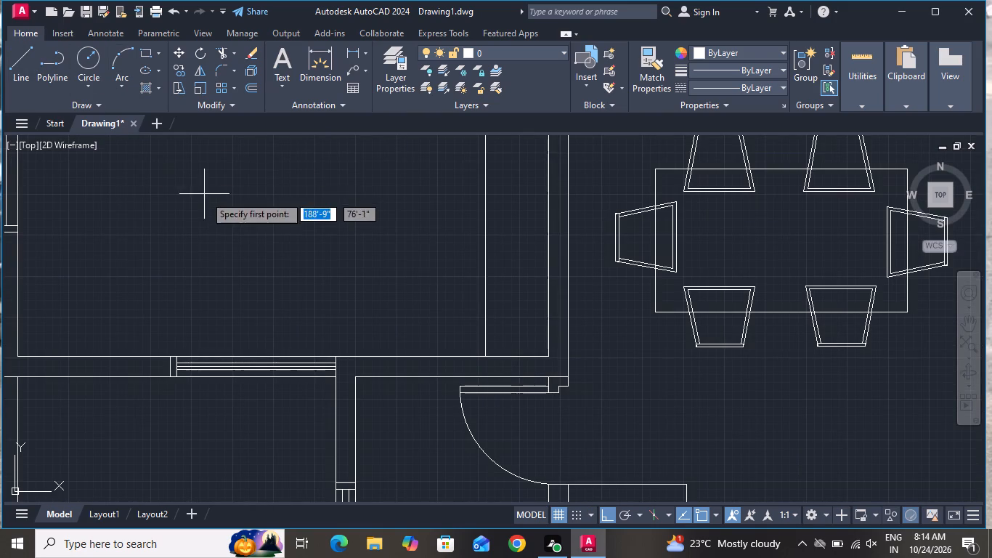
{"action": "scroll", "coordinate": [216, 206], "scroll_direction": "down", "scroll_amount": 2}
{"action": "scroll", "coordinate": [340, 153], "scroll_direction": "up", "scroll_amount": 2}
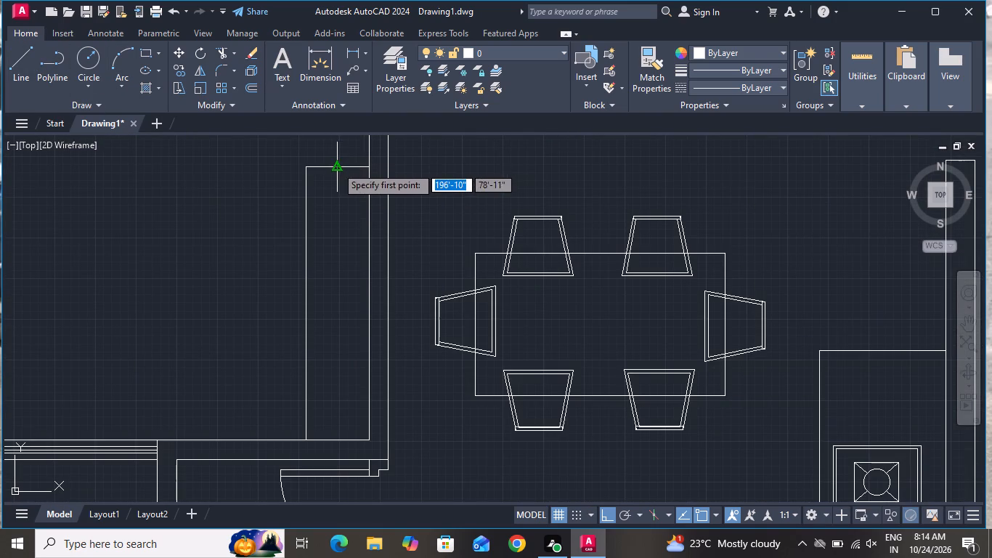
{"action": "left_click", "coordinate": [336, 166]}
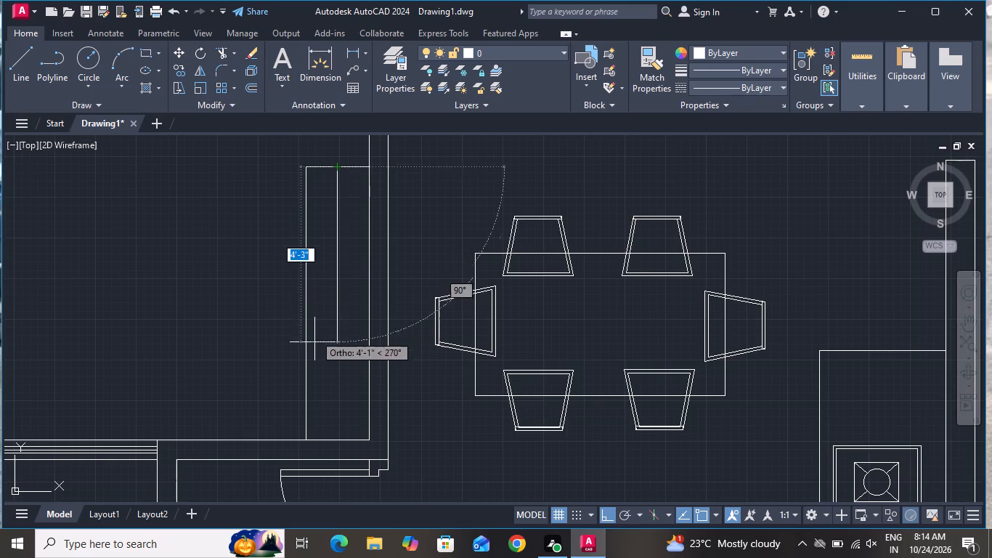
{"action": "scroll", "coordinate": [316, 386], "scroll_direction": "up", "scroll_amount": 1}
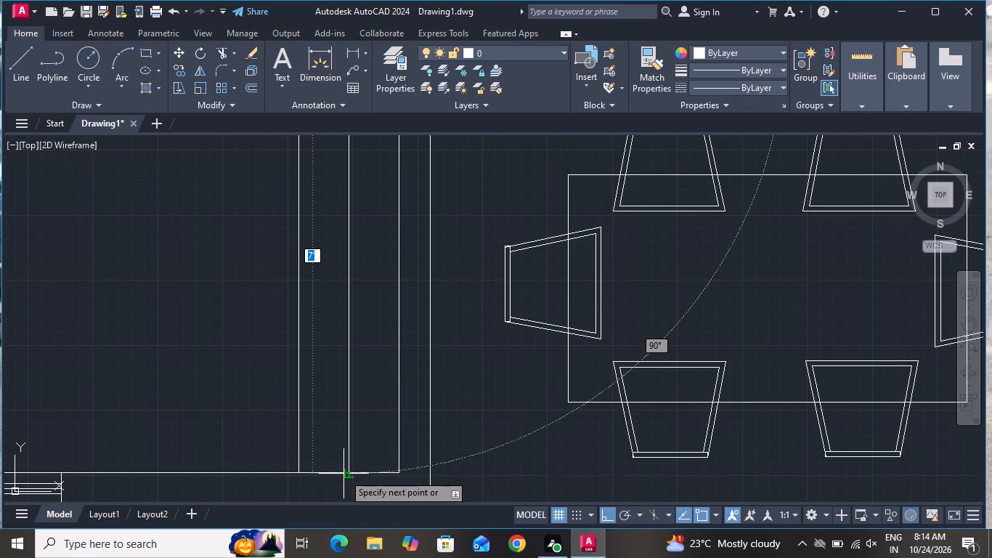
{"action": "left_click", "coordinate": [347, 473]}
{"action": "right_click", "coordinate": [352, 467]}
{"action": "left_click", "coordinate": [385, 325]}
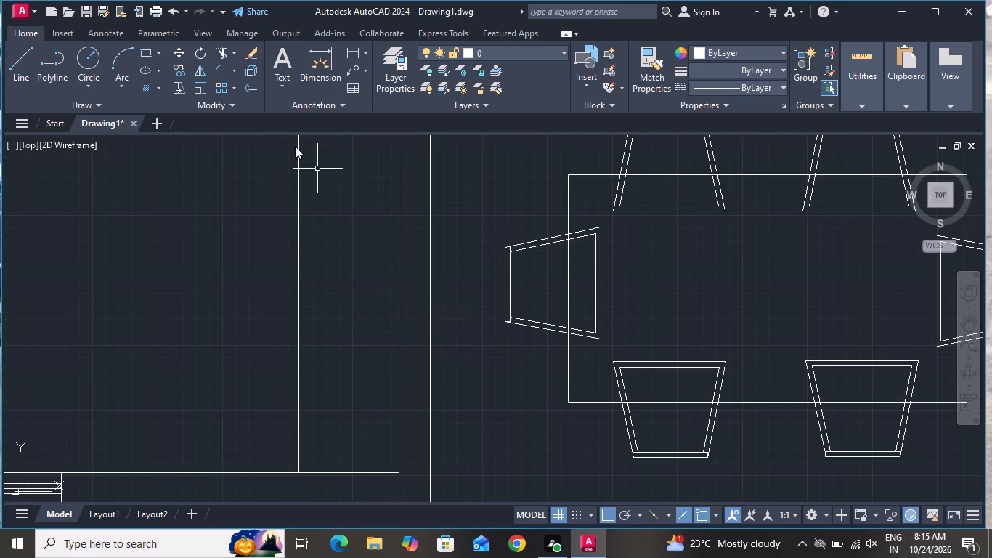
Draw a horizontal polyline about 10" long across the centre line, about 3" below the outline's north edge.
{"action": "left_click", "coordinate": [36, 67]}
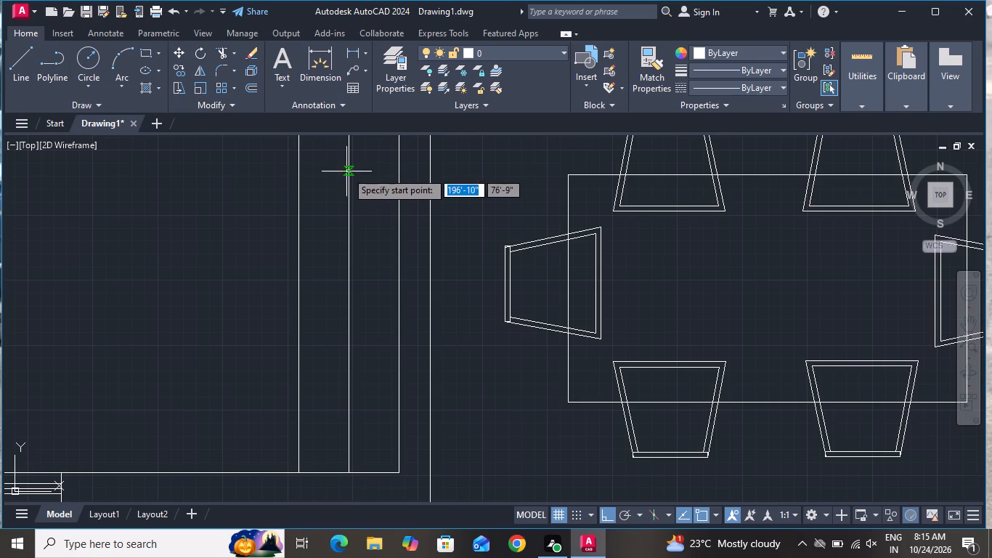
{"action": "scroll", "coordinate": [347, 198], "scroll_direction": "down", "scroll_amount": 3}
{"action": "scroll", "coordinate": [344, 171], "scroll_direction": "up", "scroll_amount": 3}
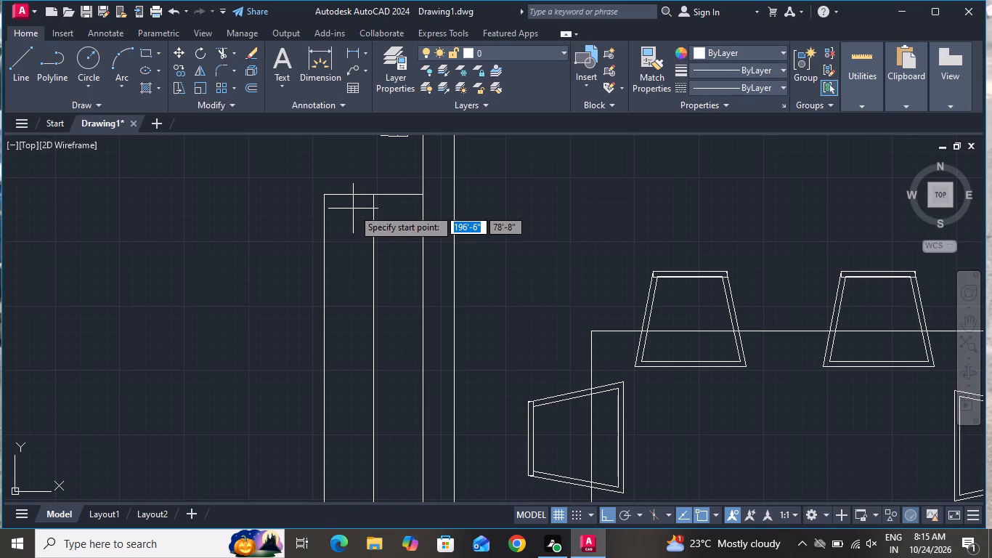
{"action": "scroll", "coordinate": [350, 209], "scroll_direction": "up", "scroll_amount": 2}
{"action": "left_click", "coordinate": [347, 211]}
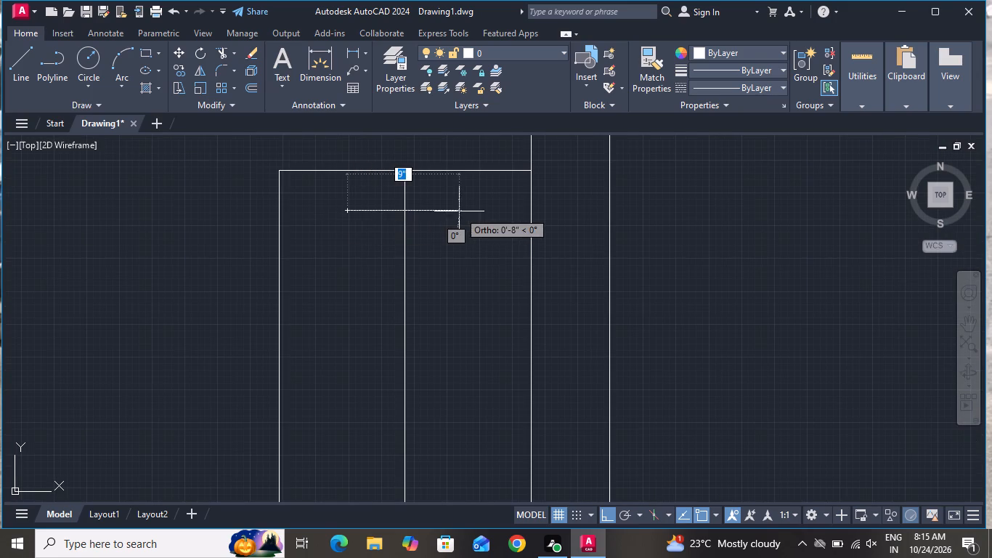
{"action": "left_click", "coordinate": [466, 207]}
{"action": "right_click", "coordinate": [467, 206]}
{"action": "left_click", "coordinate": [509, 230]}
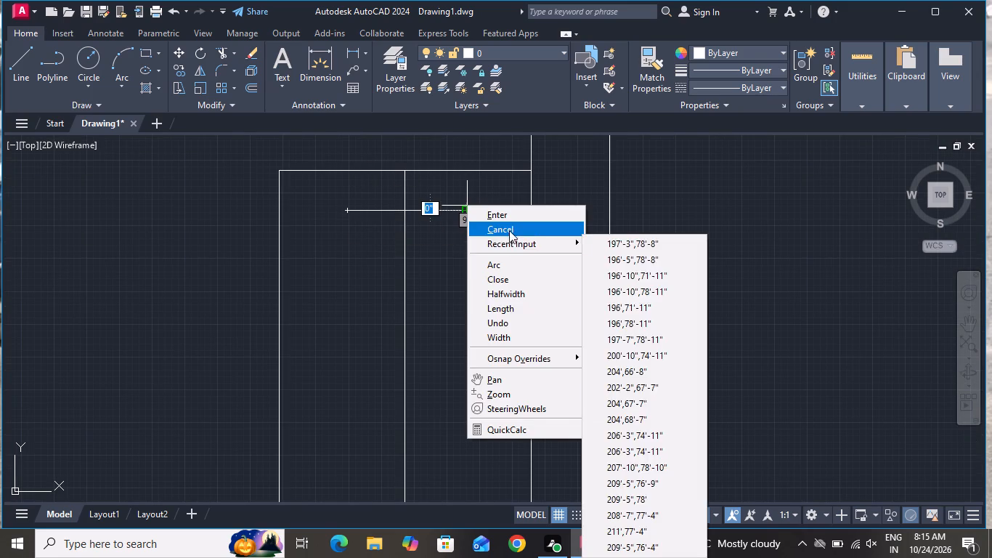
Offset the short horizontal hanger line 2" south, repeating from each new line to add three lines along the wardrobe's centre line.
{"action": "type", "text": "o"}
{"action": "key", "text": "space"}
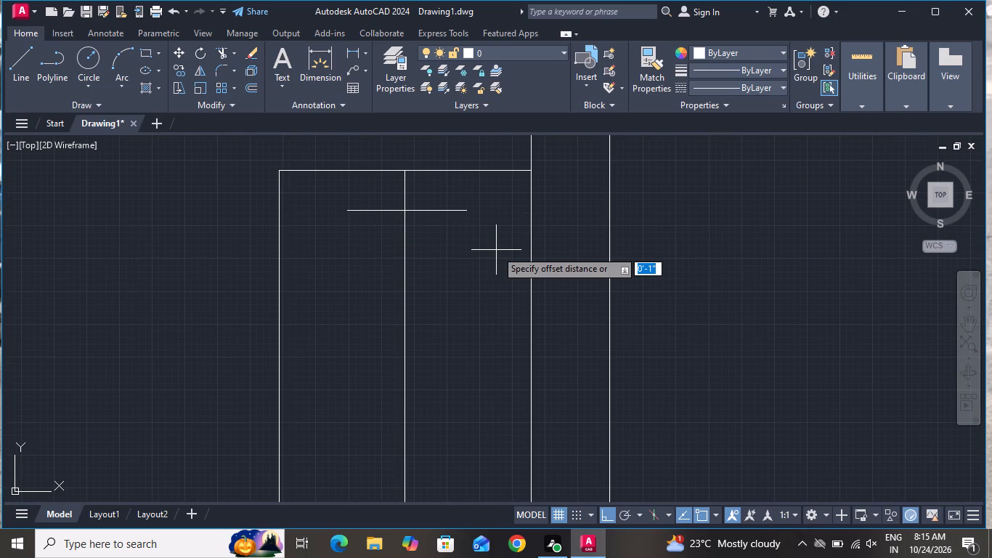
{"action": "key", "text": "2"}
{"action": "key", "text": "shift+quotedbl"}
{"action": "key", "text": "Return"}
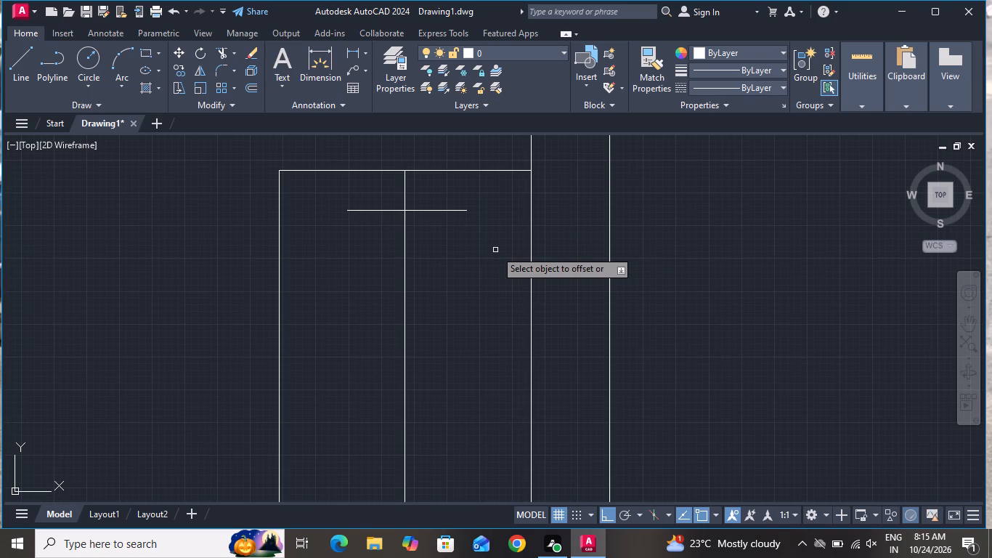
{"action": "left_click", "coordinate": [436, 211]}
{"action": "left_click", "coordinate": [444, 286]}
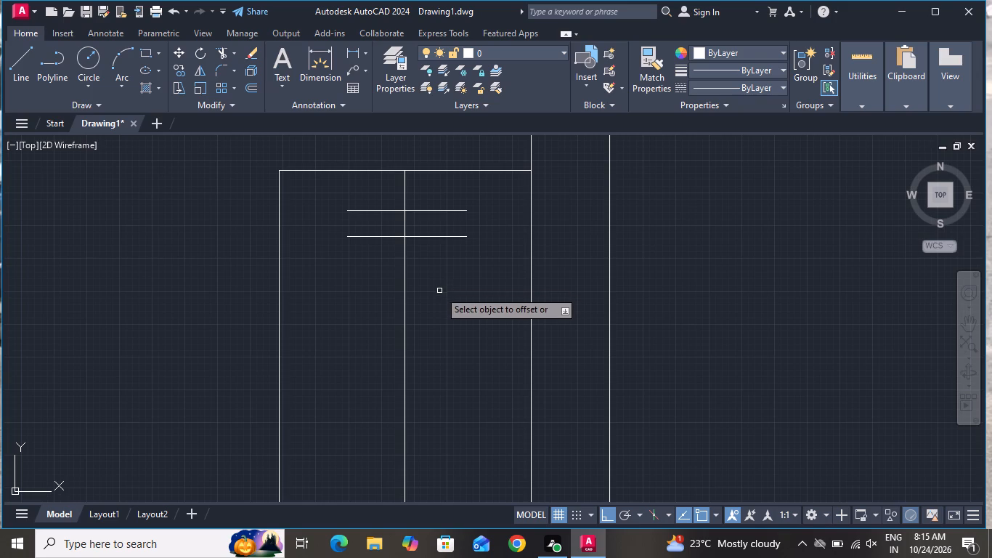
{"action": "left_click", "coordinate": [423, 236]}
{"action": "left_click", "coordinate": [445, 299]}
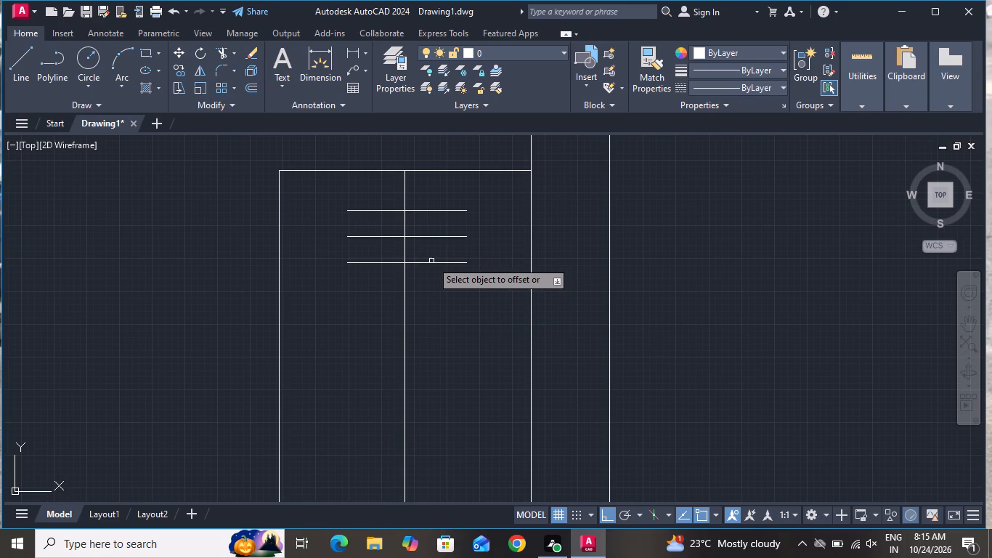
{"action": "left_click", "coordinate": [431, 261]}
{"action": "left_click", "coordinate": [433, 258]}
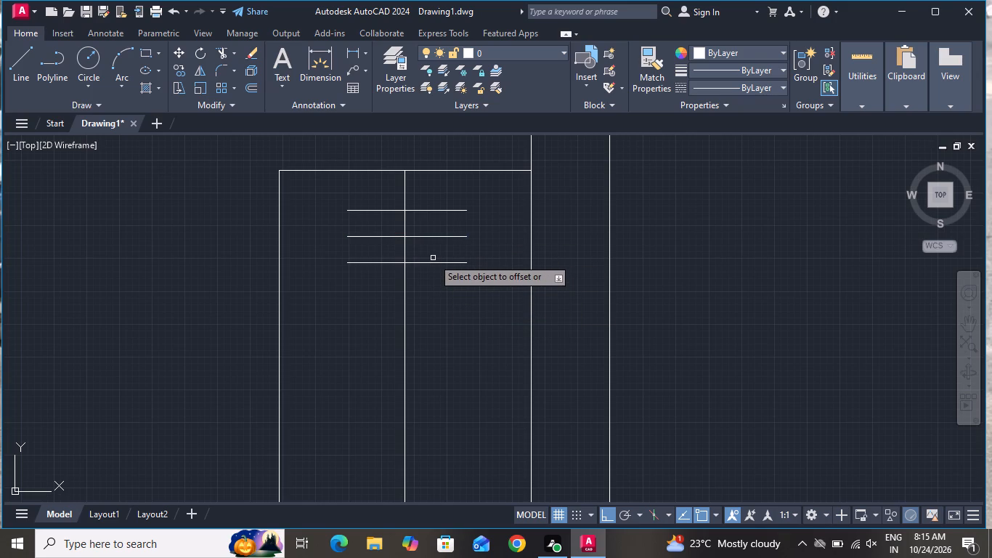
{"action": "left_click", "coordinate": [434, 302]}
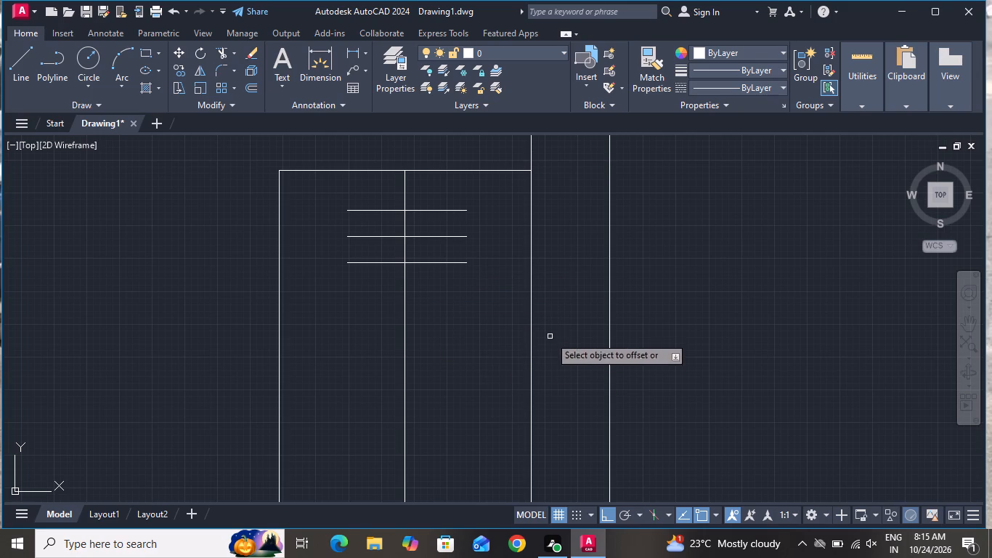
{"action": "left_click", "coordinate": [445, 263]}
{"action": "left_click", "coordinate": [446, 306]}
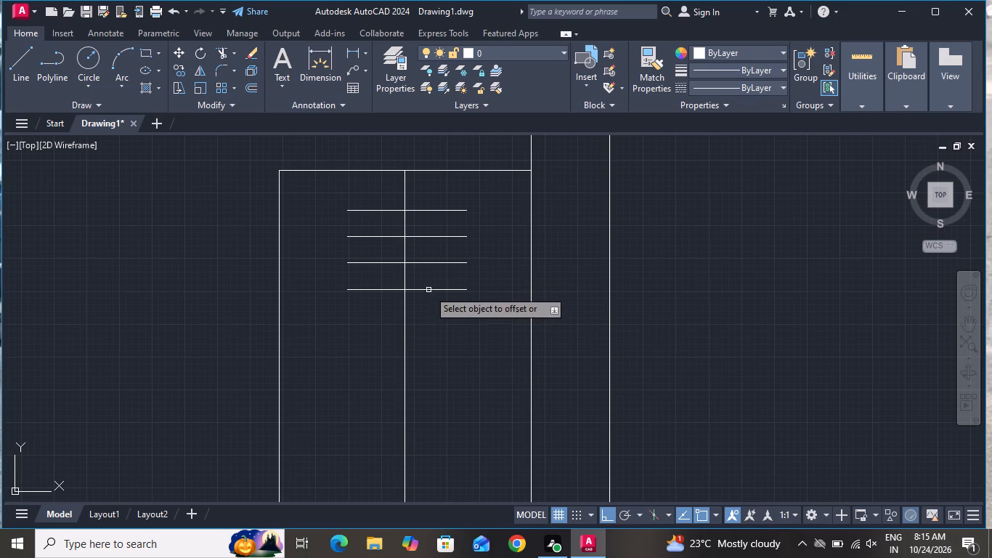
Continue offsetting the southernmost hanger line 2" south until the row has eight lines.
{"action": "left_click", "coordinate": [428, 290]}
{"action": "left_click", "coordinate": [431, 346]}
{"action": "left_click", "coordinate": [431, 318]}
{"action": "left_click", "coordinate": [431, 371]}
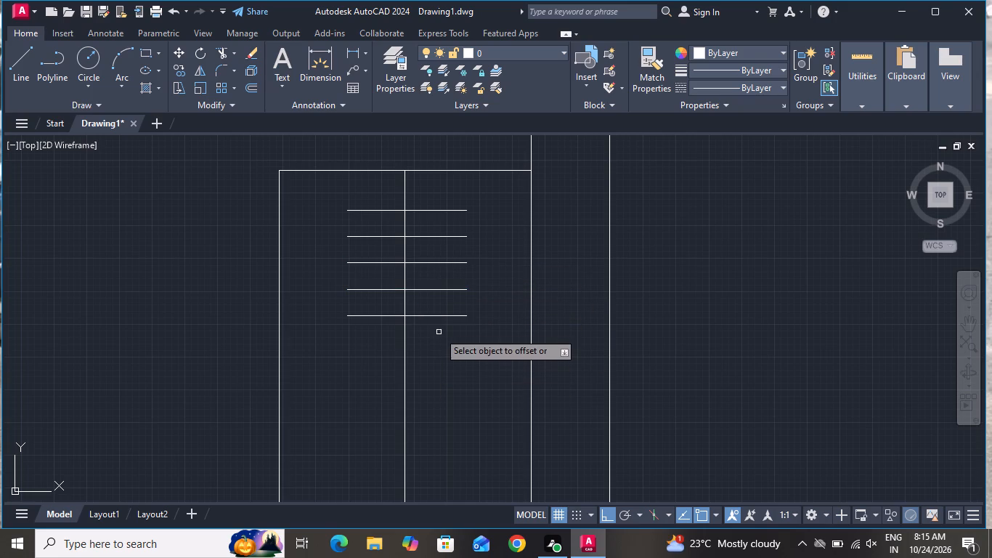
{"action": "left_click", "coordinate": [444, 315]}
{"action": "left_click", "coordinate": [449, 393]}
{"action": "left_click", "coordinate": [435, 342]}
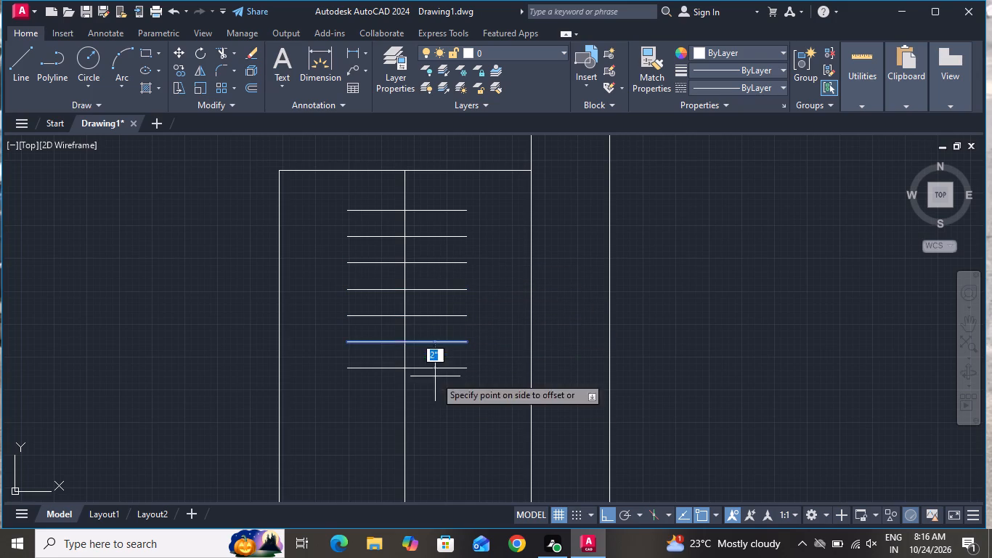
{"action": "left_click", "coordinate": [435, 377]}
{"action": "left_click", "coordinate": [432, 366]}
{"action": "left_click", "coordinate": [436, 418]}
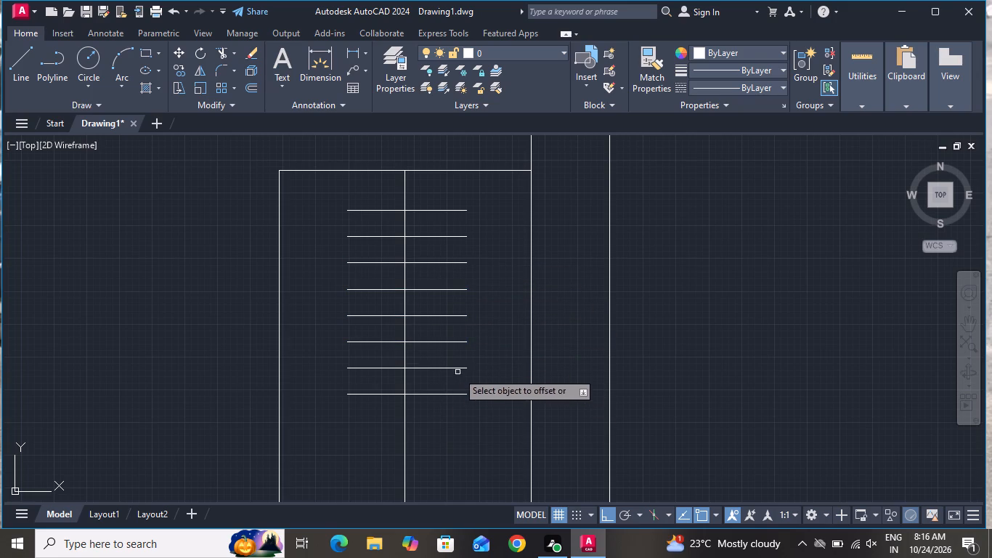
Add four more hanger lines at 2" spacing by offsetting each southernmost line south, making twelve in the row.
{"action": "scroll", "coordinate": [464, 363], "scroll_direction": "down", "scroll_amount": 1}
{"action": "scroll", "coordinate": [461, 411], "scroll_direction": "up", "scroll_amount": 2}
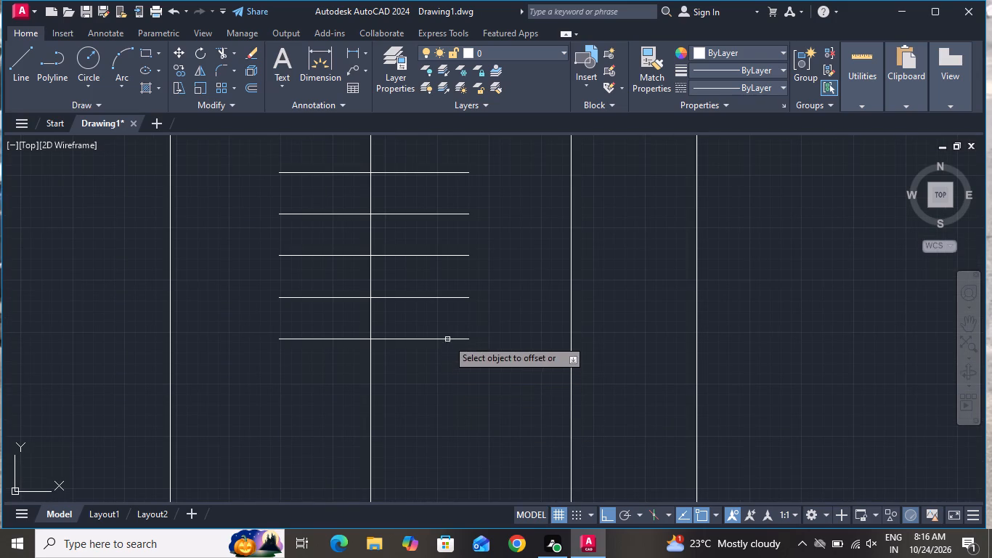
{"action": "left_click", "coordinate": [447, 338]}
{"action": "left_click", "coordinate": [447, 381]}
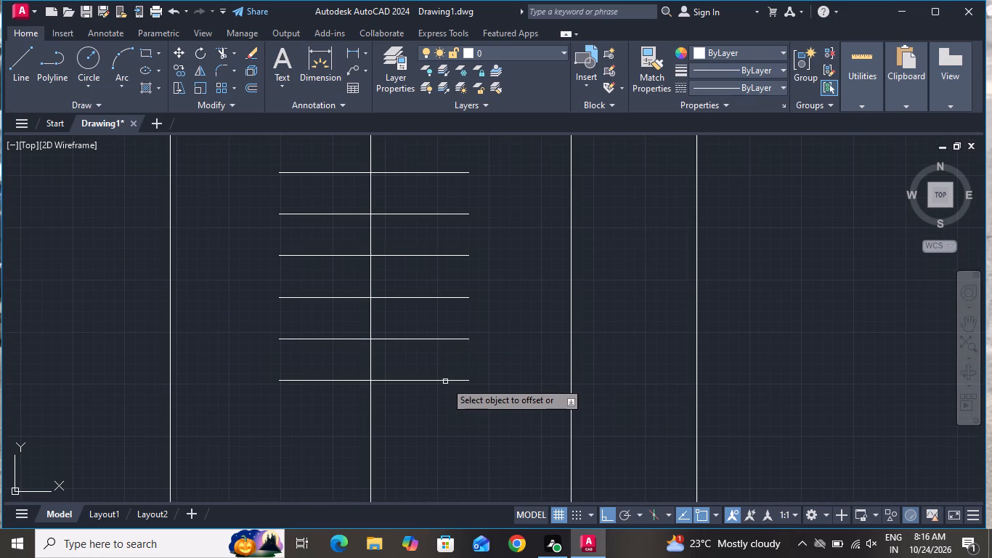
{"action": "left_click", "coordinate": [445, 381]}
{"action": "left_click", "coordinate": [444, 422]}
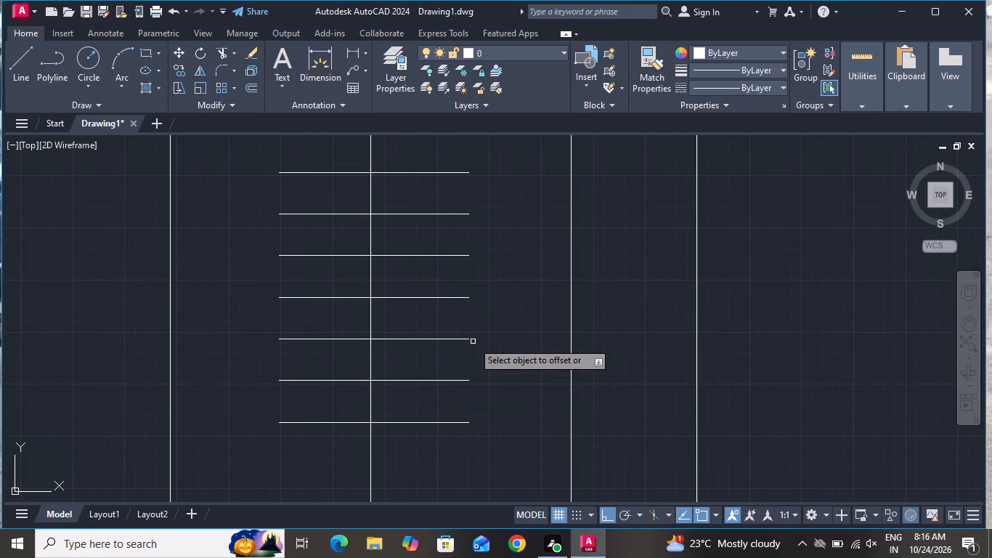
{"action": "scroll", "coordinate": [473, 329], "scroll_direction": "down", "scroll_amount": 2}
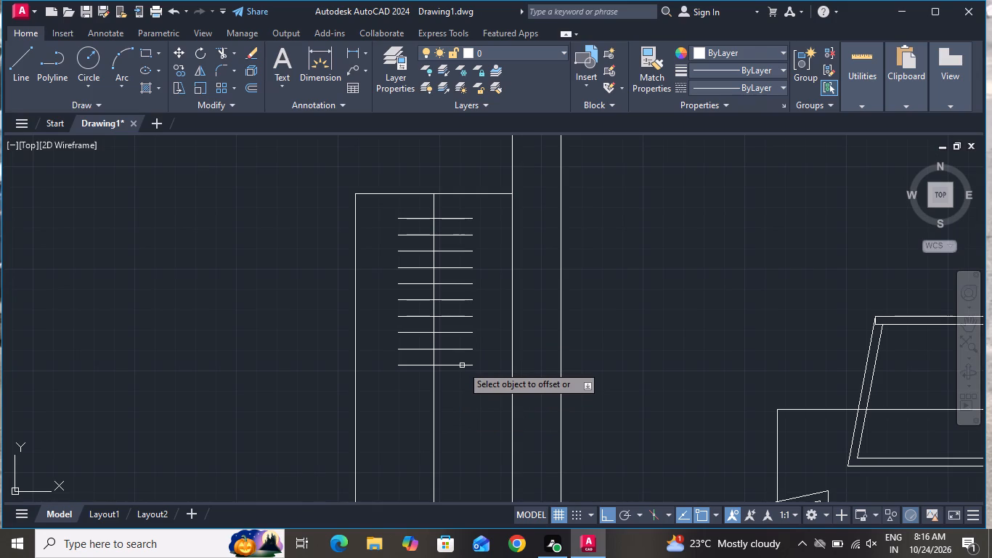
{"action": "left_click", "coordinate": [462, 365]}
{"action": "left_click", "coordinate": [463, 408]}
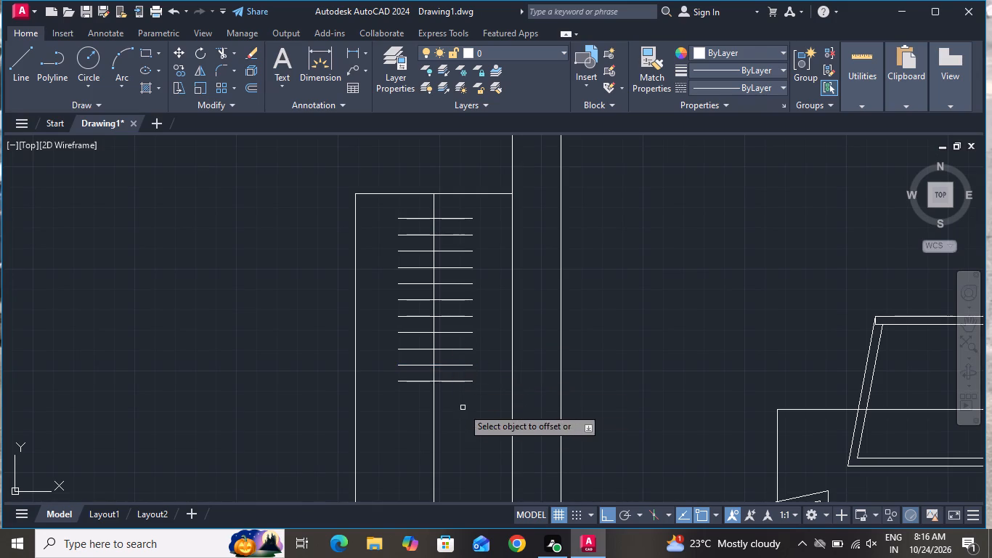
{"action": "left_click", "coordinate": [455, 381]}
{"action": "left_click", "coordinate": [458, 438]}
Offset the last hanger line 2" south four more times, extending the row down the wardrobe to sixteen lines.
{"action": "left_click", "coordinate": [458, 397]}
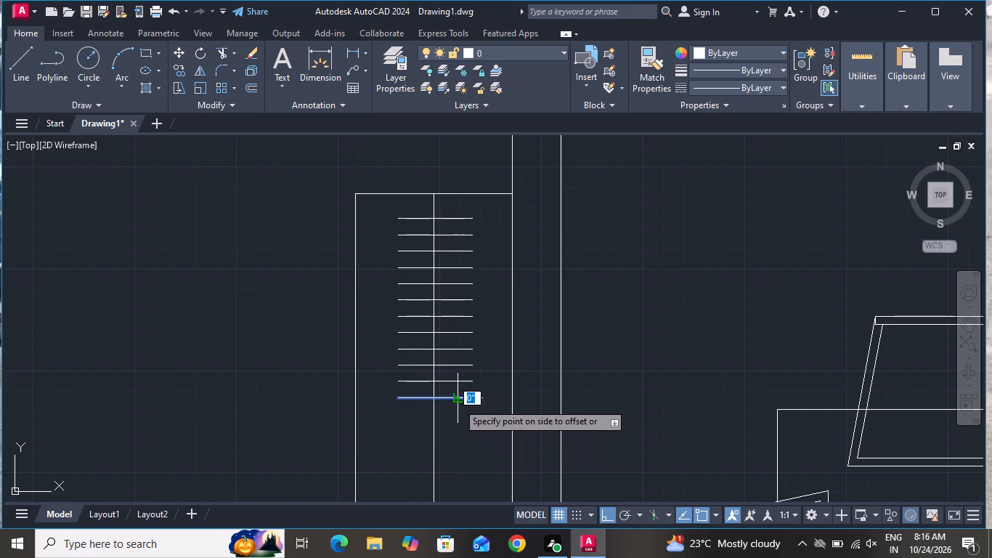
{"action": "left_click", "coordinate": [459, 450]}
{"action": "left_click", "coordinate": [456, 416]}
{"action": "left_click", "coordinate": [465, 447]}
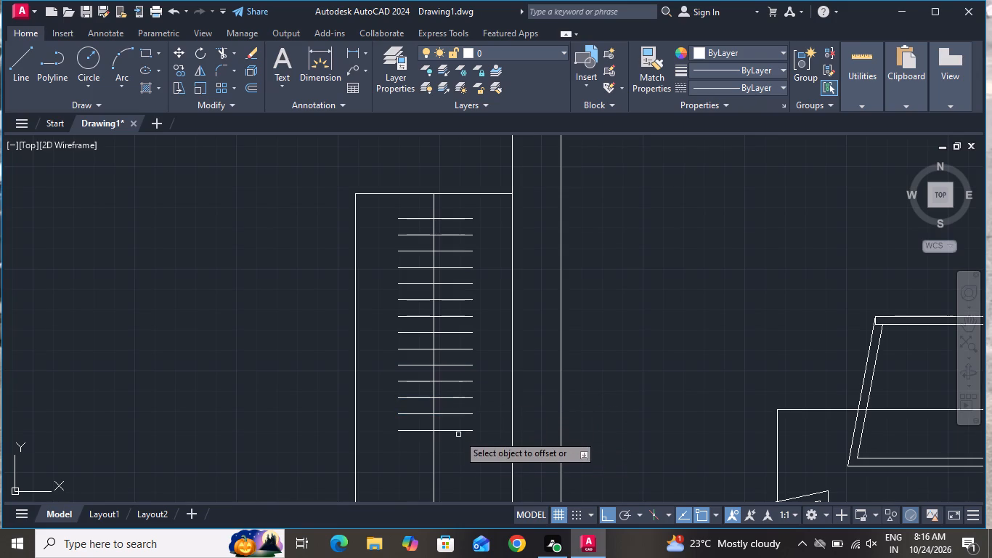
{"action": "left_click", "coordinate": [458, 433]}
{"action": "left_click", "coordinate": [458, 459]}
{"action": "left_click", "coordinate": [458, 445]}
{"action": "left_click", "coordinate": [457, 464]}
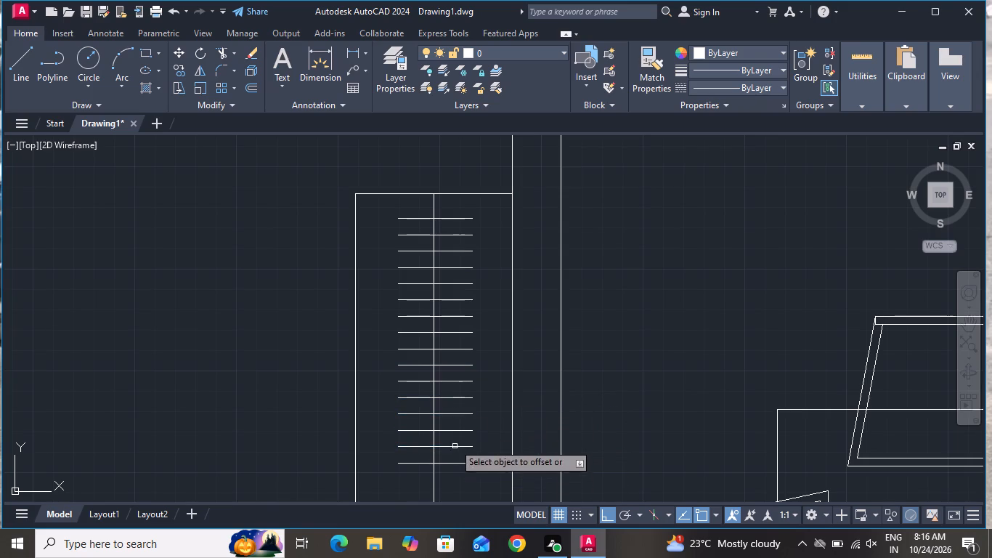
Add three more hanger lines at 2" spacing south of the sixteenth line in the wardrobe.
{"action": "scroll", "coordinate": [460, 387], "scroll_direction": "down", "scroll_amount": 1}
{"action": "scroll", "coordinate": [458, 450], "scroll_direction": "down", "scroll_amount": 6}
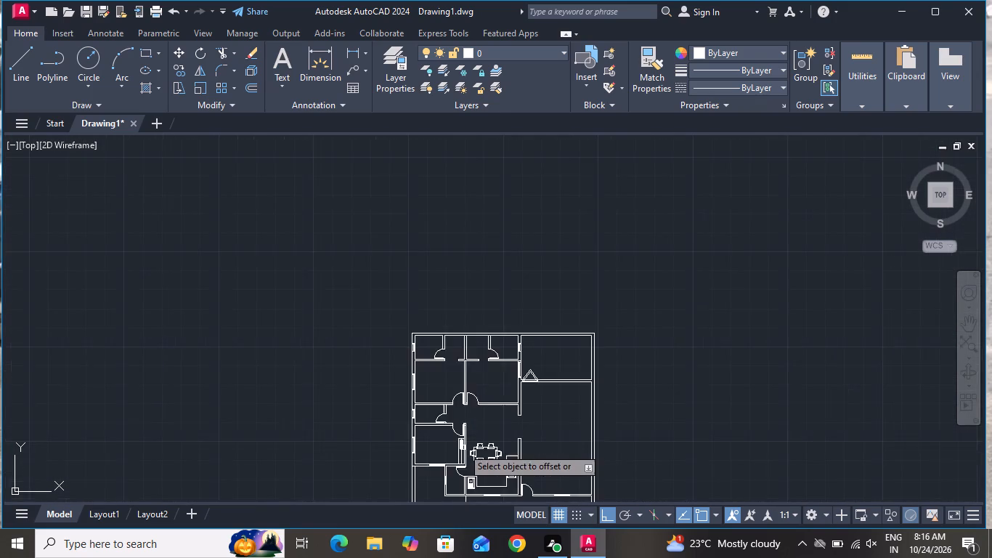
{"action": "scroll", "coordinate": [462, 473], "scroll_direction": "up", "scroll_amount": 3}
{"action": "scroll", "coordinate": [461, 379], "scroll_direction": "up", "scroll_amount": 3}
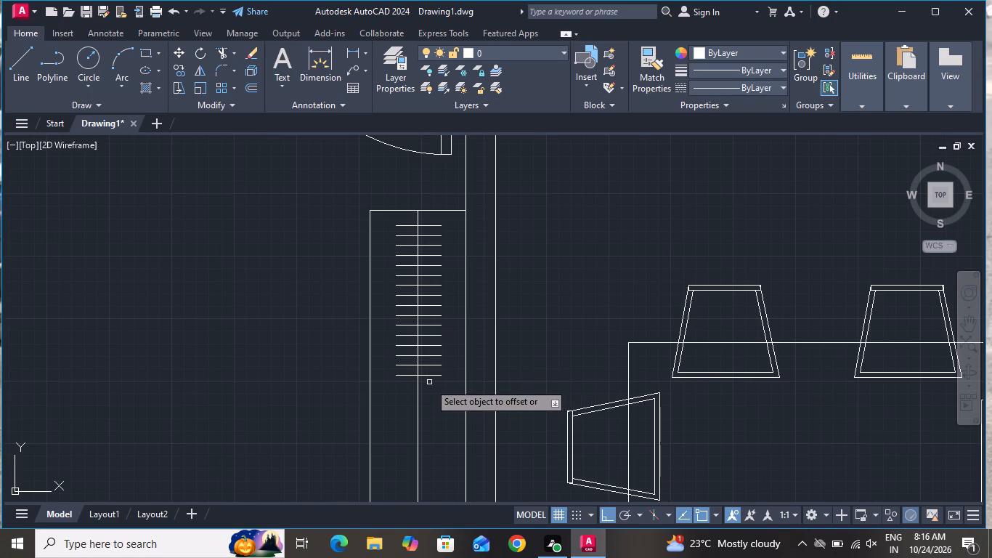
{"action": "left_click", "coordinate": [432, 379]}
{"action": "left_click", "coordinate": [431, 381]}
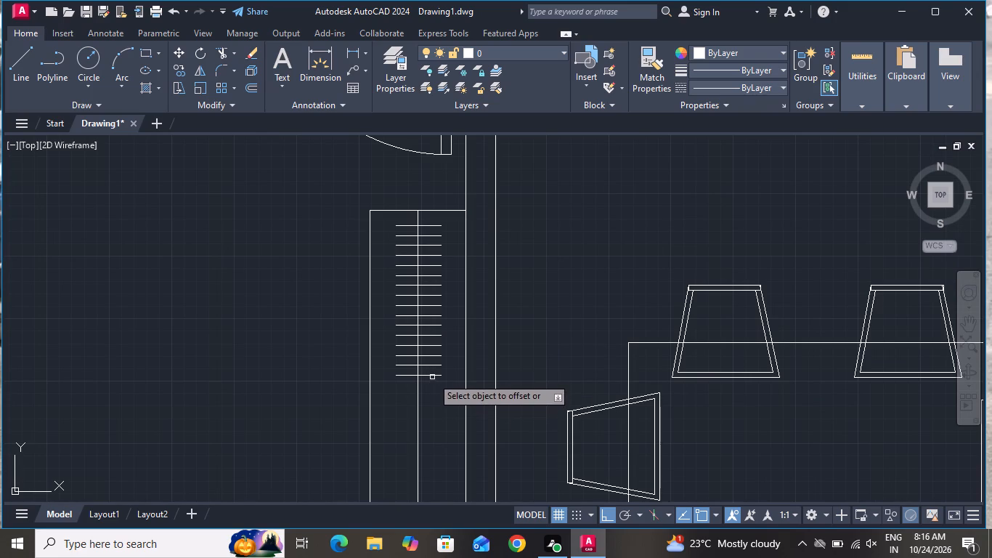
{"action": "left_click", "coordinate": [432, 377]}
{"action": "left_click", "coordinate": [432, 410]}
{"action": "left_click", "coordinate": [437, 388]}
{"action": "left_click", "coordinate": [438, 421]}
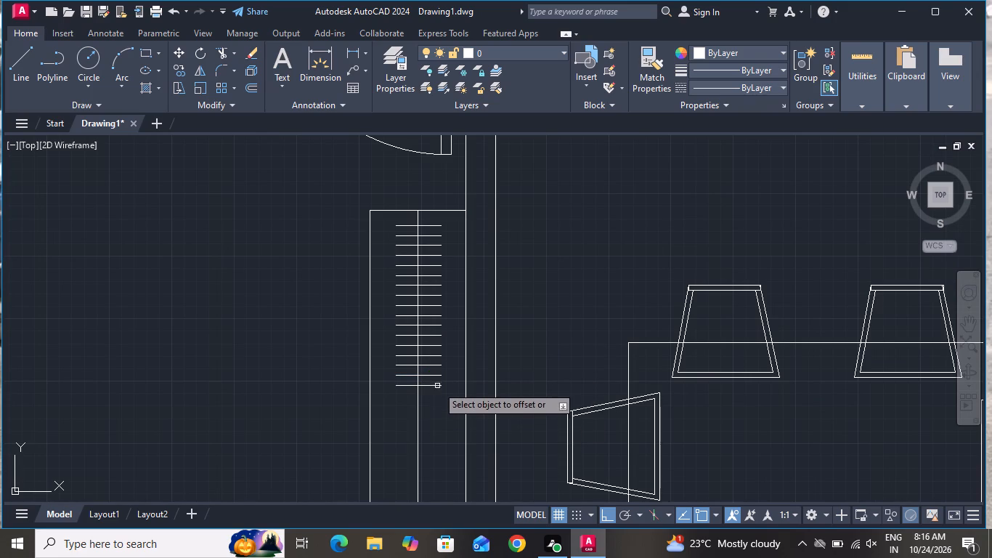
{"action": "left_click", "coordinate": [434, 386]}
{"action": "left_click", "coordinate": [437, 417]}
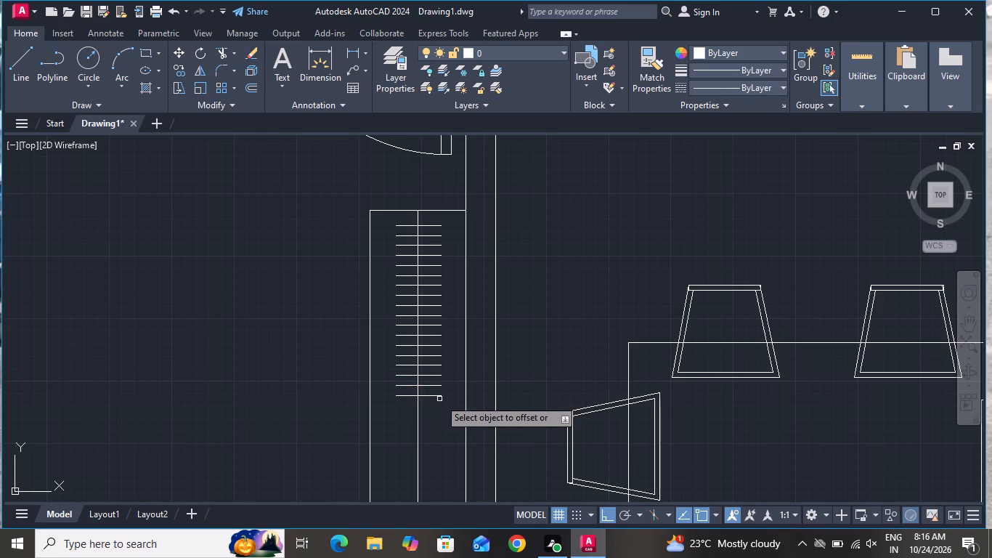
{"action": "left_click", "coordinate": [439, 396]}
{"action": "left_click", "coordinate": [435, 421]}
Offset the southernmost hanger line 2" south five more times, bringing the row to twenty-four lines.
{"action": "left_click", "coordinate": [434, 405]}
{"action": "left_click", "coordinate": [434, 433]}
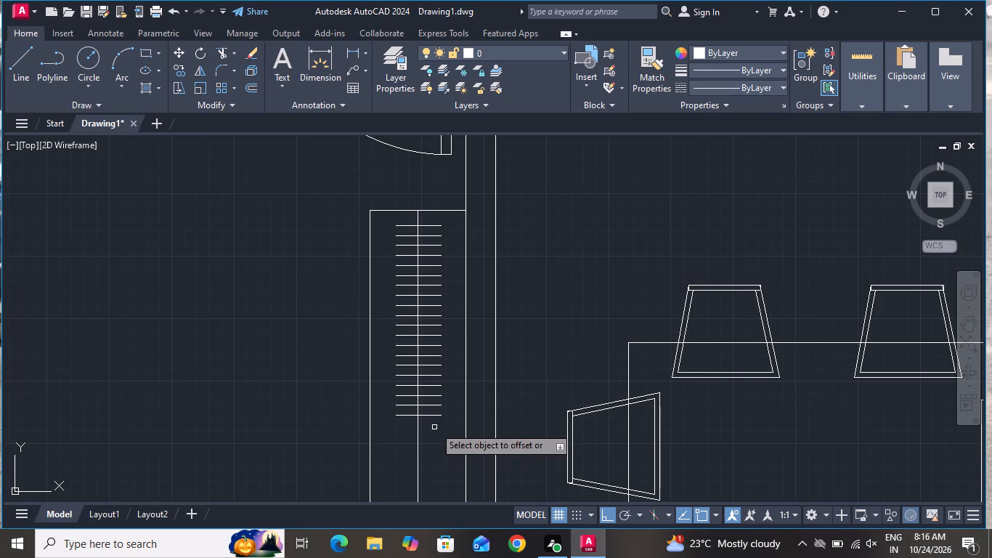
{"action": "left_click", "coordinate": [434, 417]}
{"action": "left_click", "coordinate": [432, 446]}
{"action": "left_click", "coordinate": [435, 427]}
{"action": "left_click", "coordinate": [435, 456]}
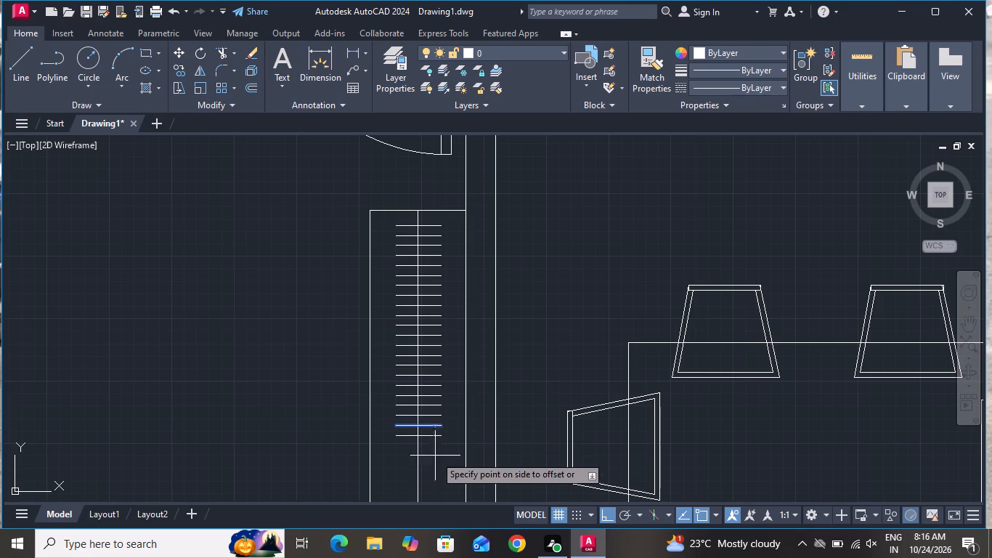
{"action": "left_click", "coordinate": [436, 434]}
{"action": "left_click", "coordinate": [436, 461]}
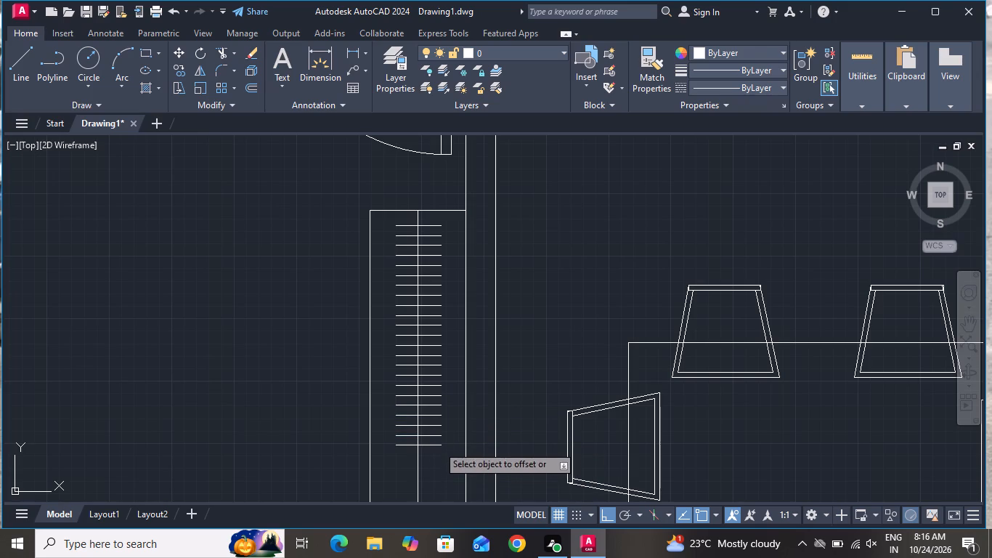
{"action": "left_click", "coordinate": [438, 445]}
{"action": "left_click", "coordinate": [439, 492]}
Extend the hanger row south with three more lines offset 2" apart, making twenty-seven in the row.
{"action": "left_click", "coordinate": [440, 458]}
{"action": "left_click", "coordinate": [439, 453]}
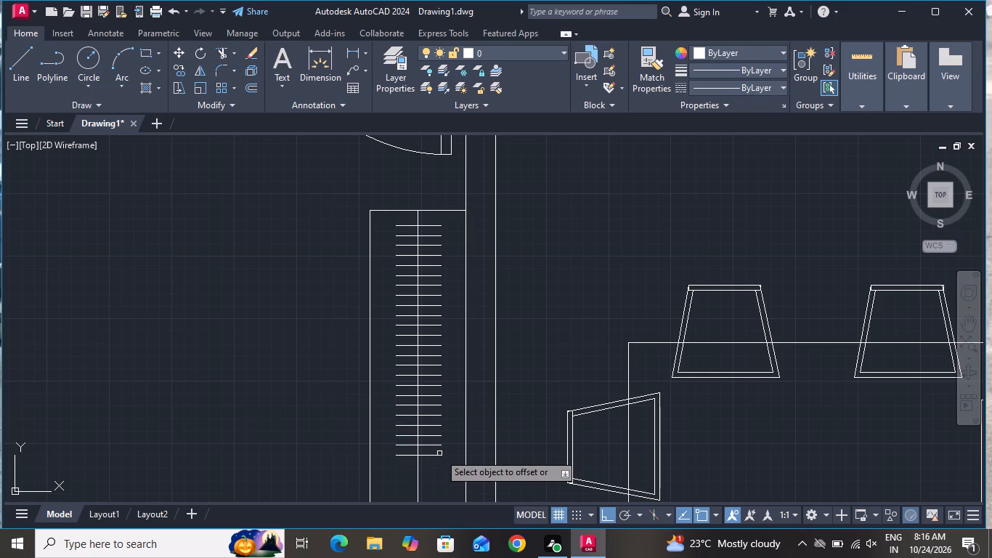
{"action": "left_click", "coordinate": [436, 453]}
{"action": "left_click", "coordinate": [435, 456]}
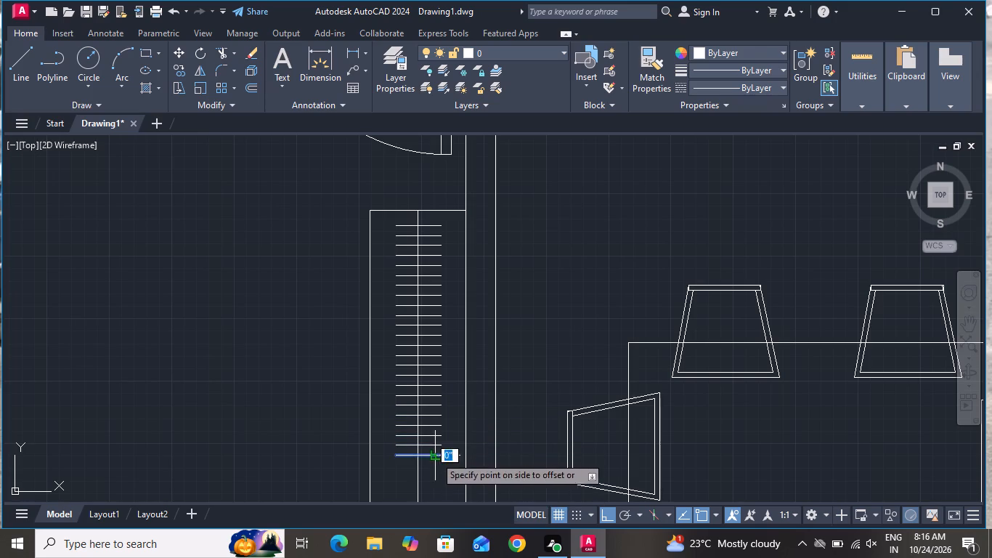
{"action": "left_click", "coordinate": [436, 470]}
{"action": "scroll", "coordinate": [456, 364], "scroll_direction": "down", "scroll_amount": 2}
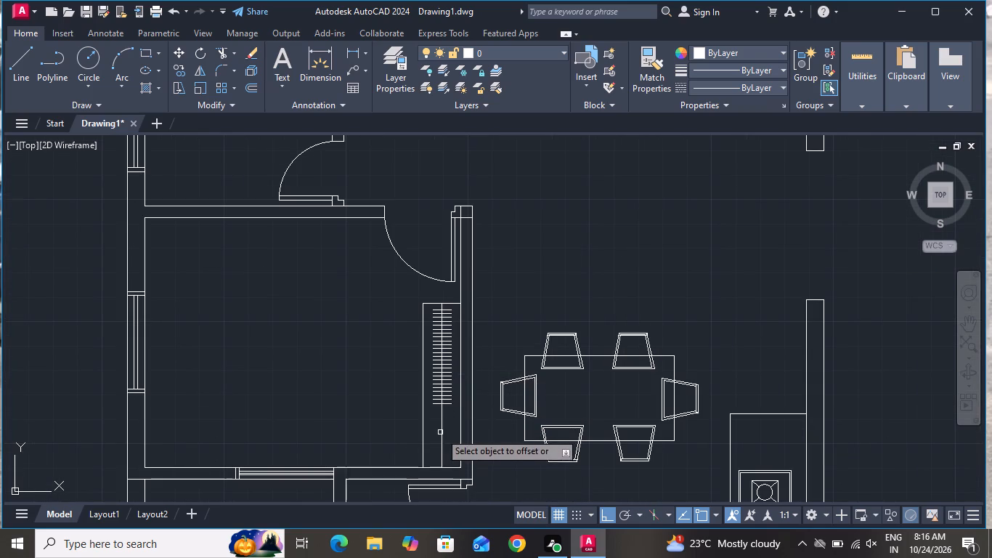
{"action": "scroll", "coordinate": [440, 432], "scroll_direction": "up", "scroll_amount": 2}
{"action": "scroll", "coordinate": [453, 367], "scroll_direction": "up", "scroll_amount": 2}
{"action": "left_click", "coordinate": [458, 357]}
{"action": "left_click", "coordinate": [450, 428]}
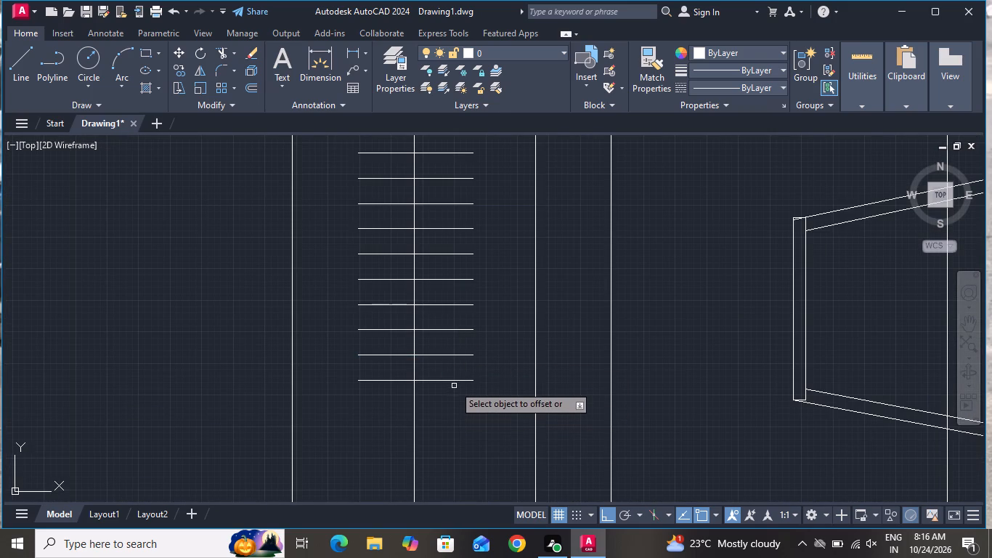
{"action": "left_click", "coordinate": [454, 383]}
{"action": "left_click", "coordinate": [455, 422]}
Offset the last hanger line 2" south three more times toward the room's south wall, bringing the row to thirty lines.
{"action": "left_click", "coordinate": [457, 400]}
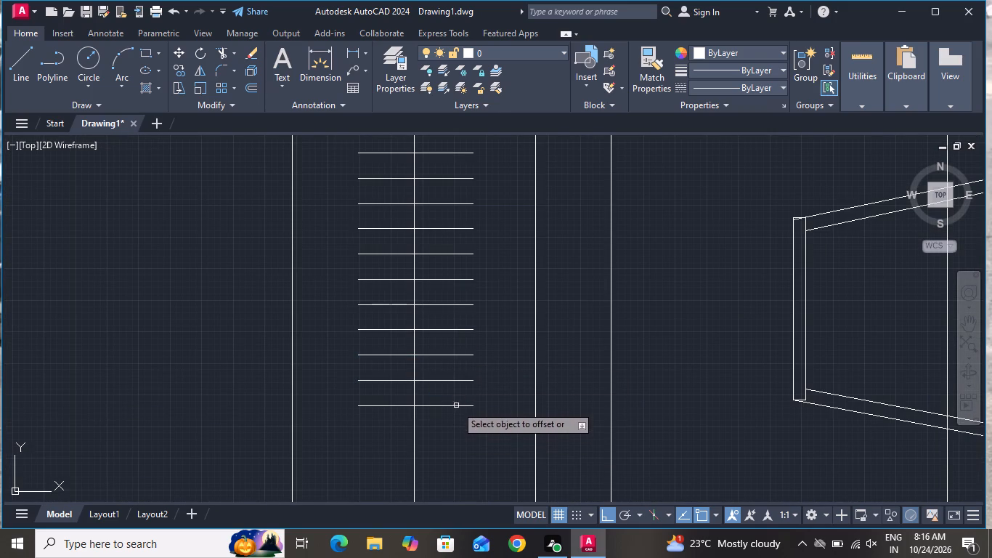
{"action": "left_click", "coordinate": [455, 405]}
{"action": "left_click", "coordinate": [452, 442]}
{"action": "left_click", "coordinate": [450, 433]}
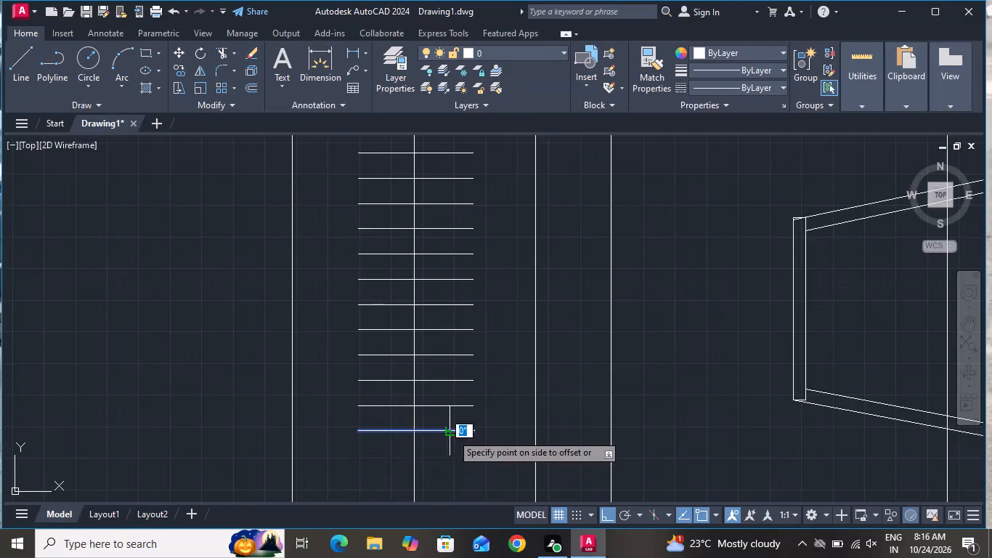
{"action": "left_click", "coordinate": [454, 454]}
{"action": "scroll", "coordinate": [462, 389], "scroll_direction": "down", "scroll_amount": 4}
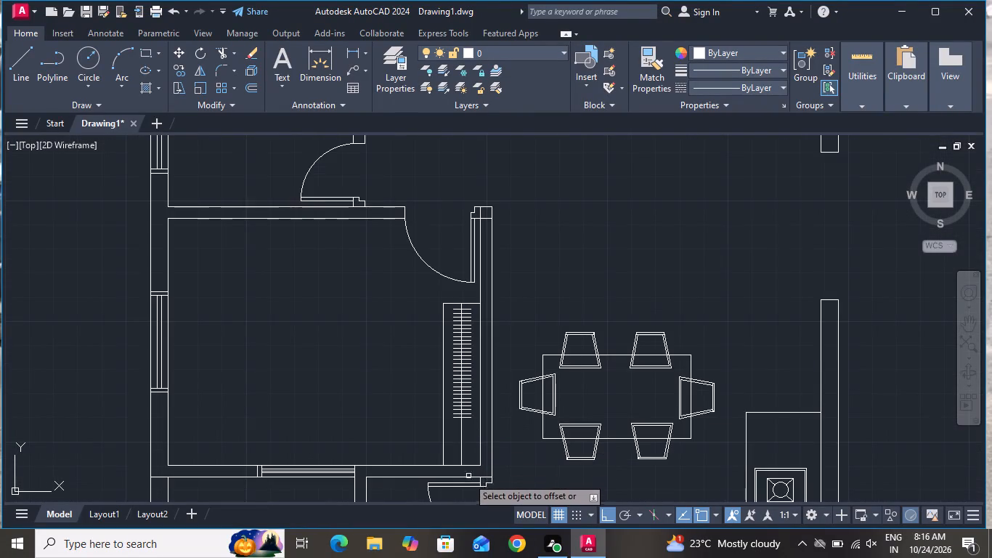
{"action": "scroll", "coordinate": [468, 478], "scroll_direction": "up", "scroll_amount": 2}
{"action": "scroll", "coordinate": [459, 327], "scroll_direction": "up", "scroll_amount": 1}
{"action": "left_click", "coordinate": [465, 320]}
{"action": "left_click", "coordinate": [462, 355]}
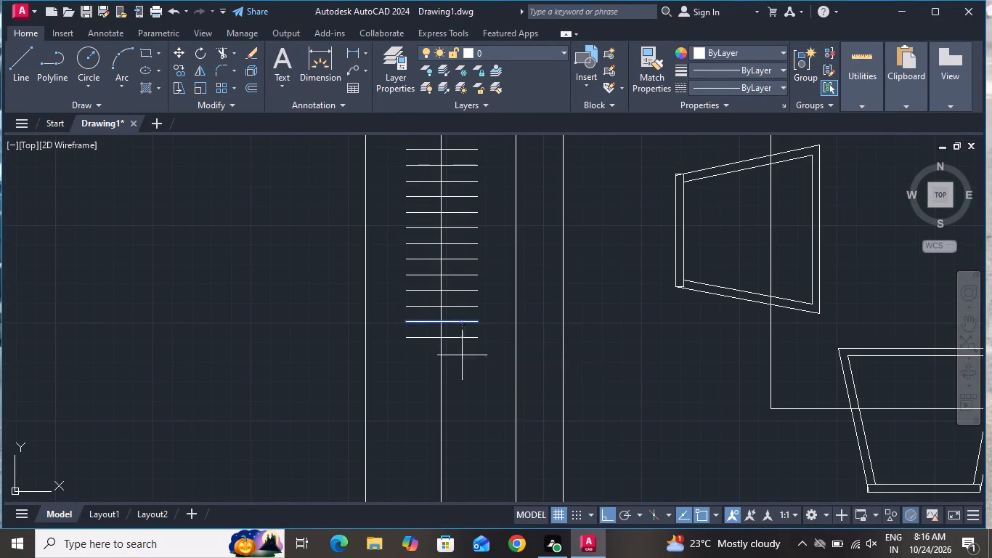
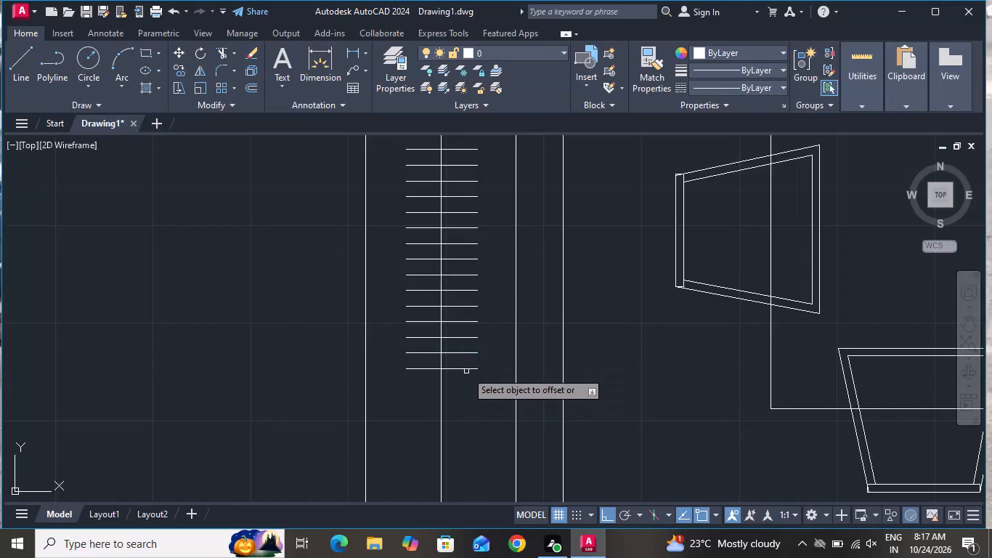
Offset the southernmost wardrobe hanger line 2" south four more times, bringing the row to thirty-four lines.
{"action": "left_click", "coordinate": [466, 371]}
{"action": "left_click", "coordinate": [463, 393]}
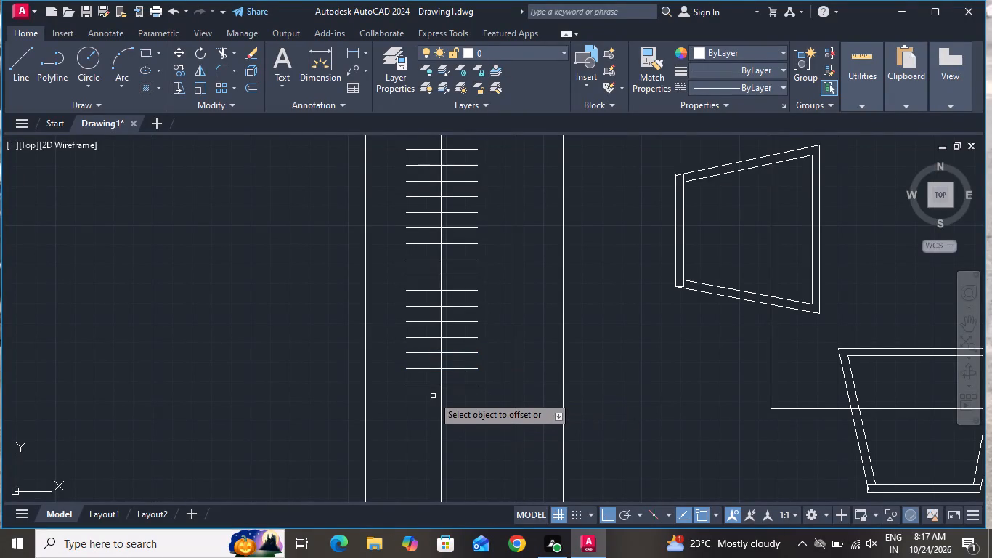
{"action": "scroll", "coordinate": [445, 384], "scroll_direction": "down", "scroll_amount": 4}
{"action": "scroll", "coordinate": [458, 418], "scroll_direction": "up", "scroll_amount": 2}
{"action": "scroll", "coordinate": [389, 403], "scroll_direction": "up", "scroll_amount": 2}
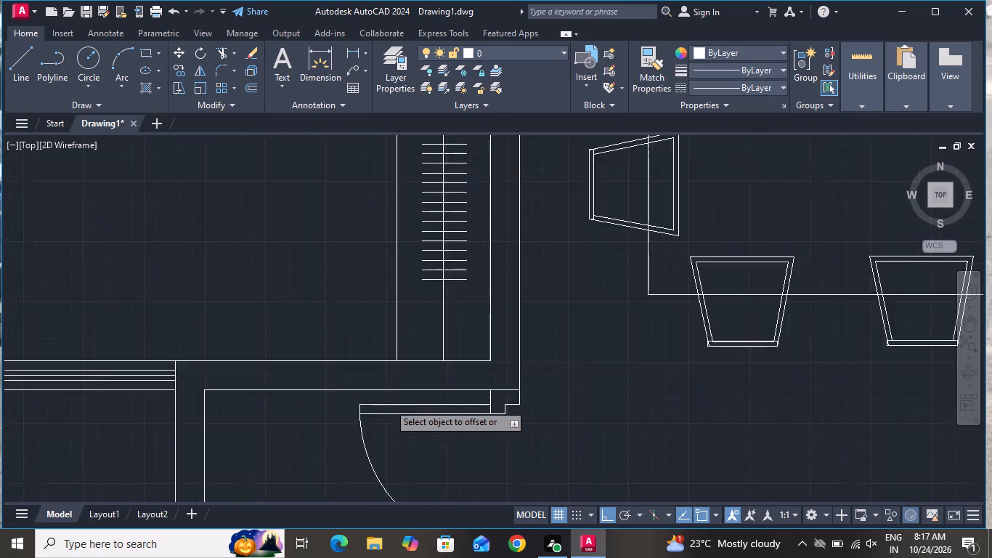
{"action": "left_click", "coordinate": [497, 208]}
{"action": "left_click", "coordinate": [496, 237]}
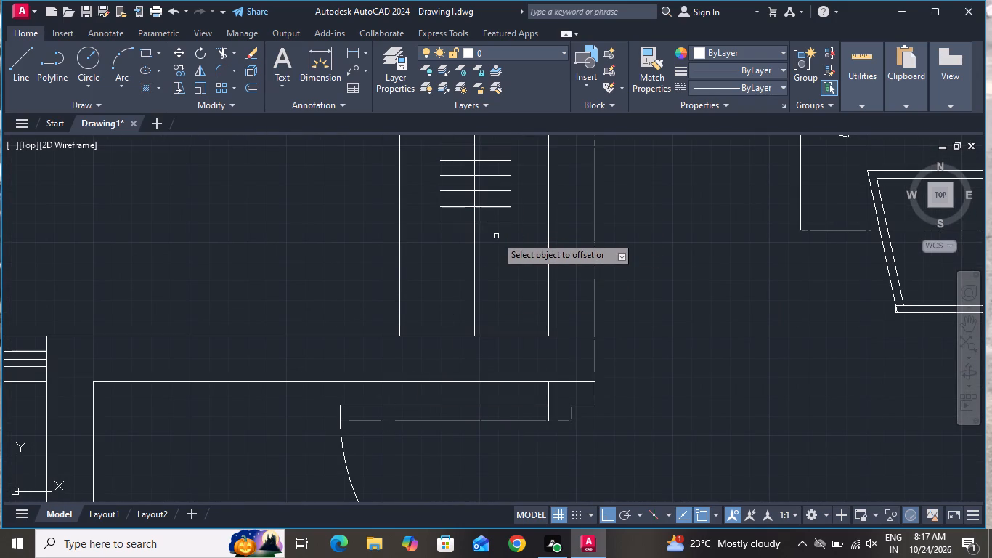
{"action": "left_click", "coordinate": [506, 222]}
{"action": "left_click", "coordinate": [507, 273]}
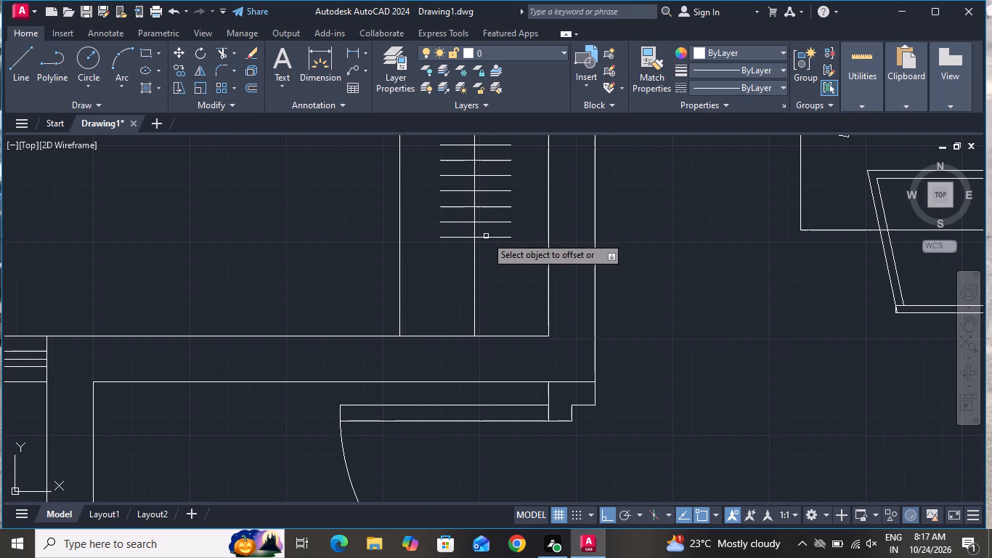
{"action": "left_click", "coordinate": [485, 236]}
{"action": "left_click", "coordinate": [499, 304]}
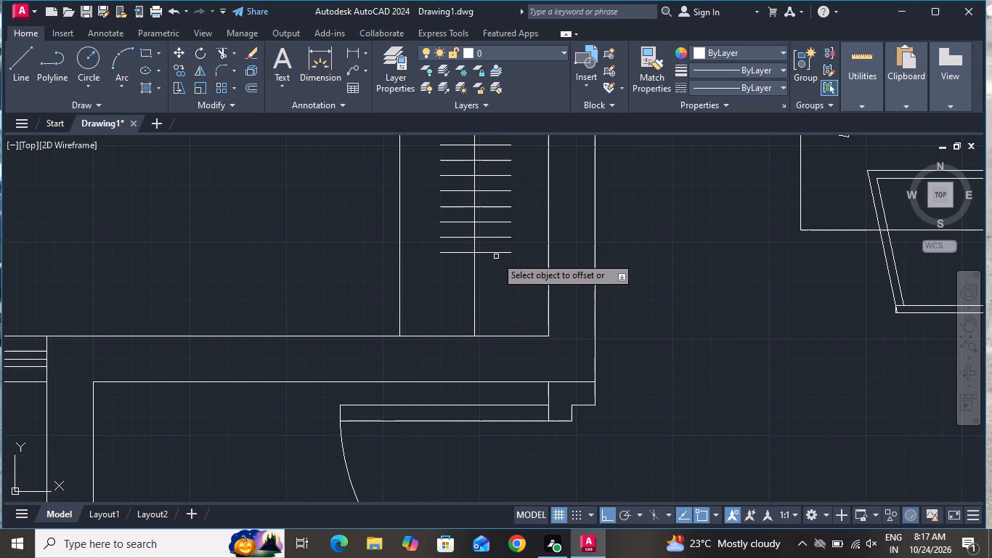
Finish the hanger row with five more lines offset 2" apart down to the room's south wall, making thirty-nine, and end Offset.
{"action": "left_click", "coordinate": [495, 254]}
{"action": "left_click", "coordinate": [495, 314]}
{"action": "left_click", "coordinate": [491, 268]}
{"action": "left_click", "coordinate": [491, 317]}
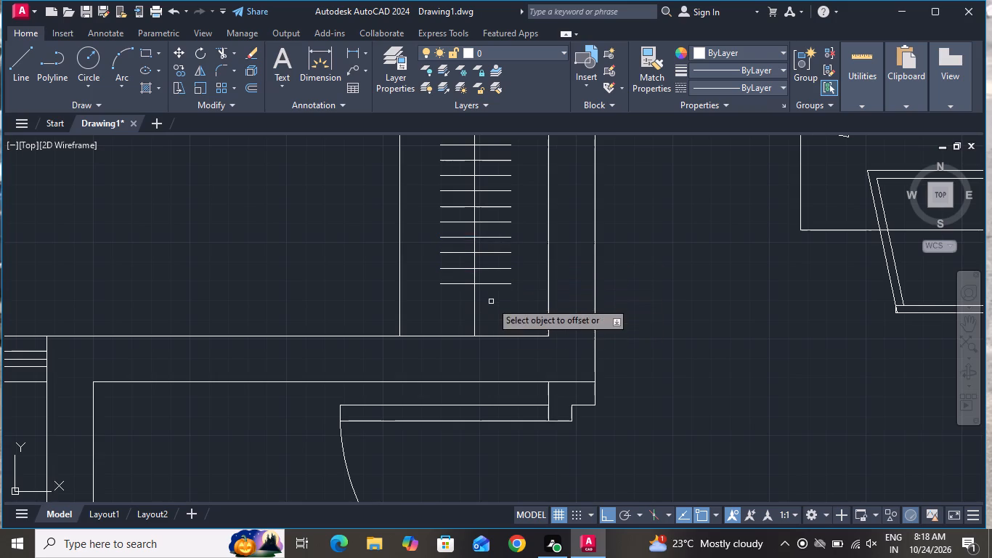
{"action": "left_click", "coordinate": [495, 281]}
{"action": "left_click", "coordinate": [495, 286]}
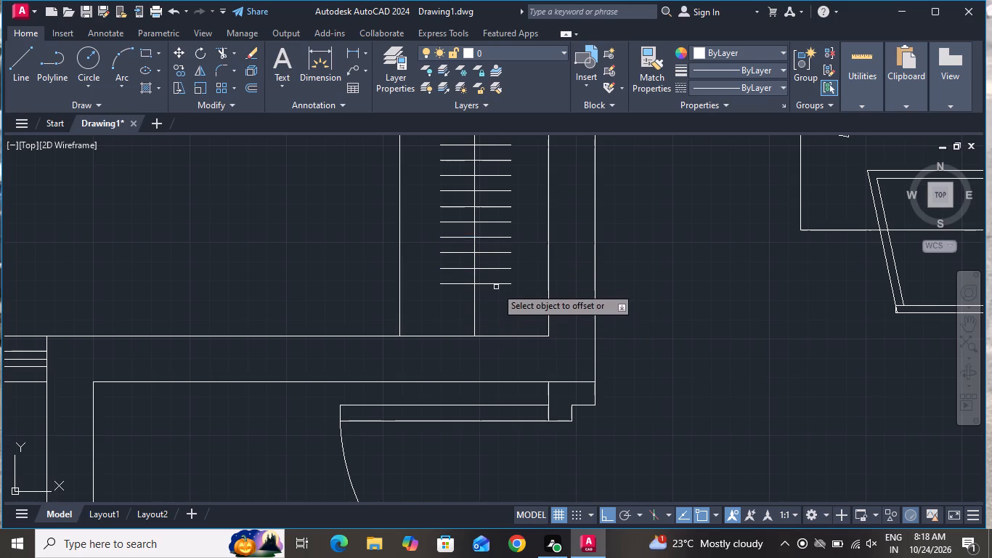
{"action": "left_click", "coordinate": [496, 284]}
{"action": "left_click", "coordinate": [496, 325]}
{"action": "left_click", "coordinate": [496, 299]}
{"action": "left_click", "coordinate": [500, 326]}
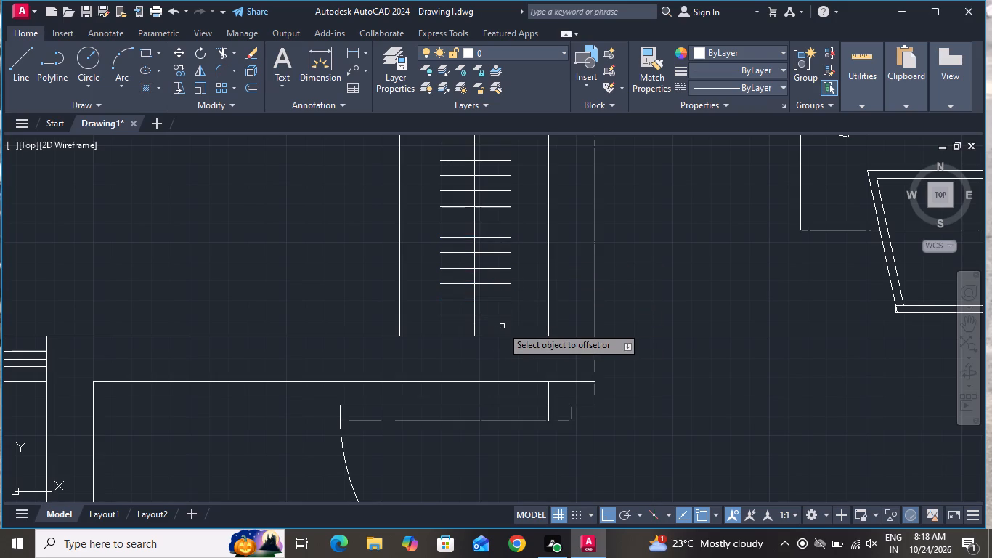
{"action": "left_click", "coordinate": [497, 313]}
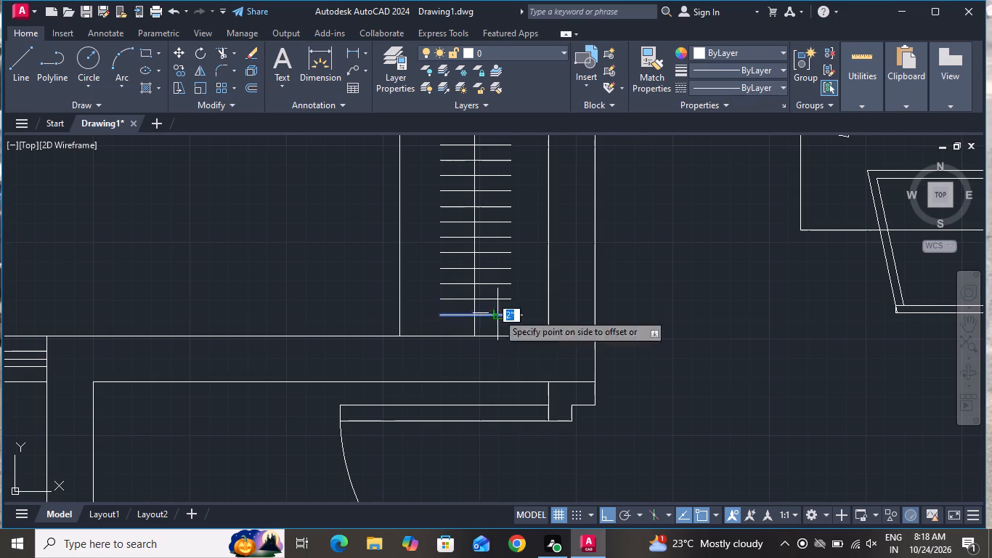
{"action": "left_click", "coordinate": [497, 331]}
{"action": "right_click", "coordinate": [668, 296]}
{"action": "left_click", "coordinate": [691, 324]}
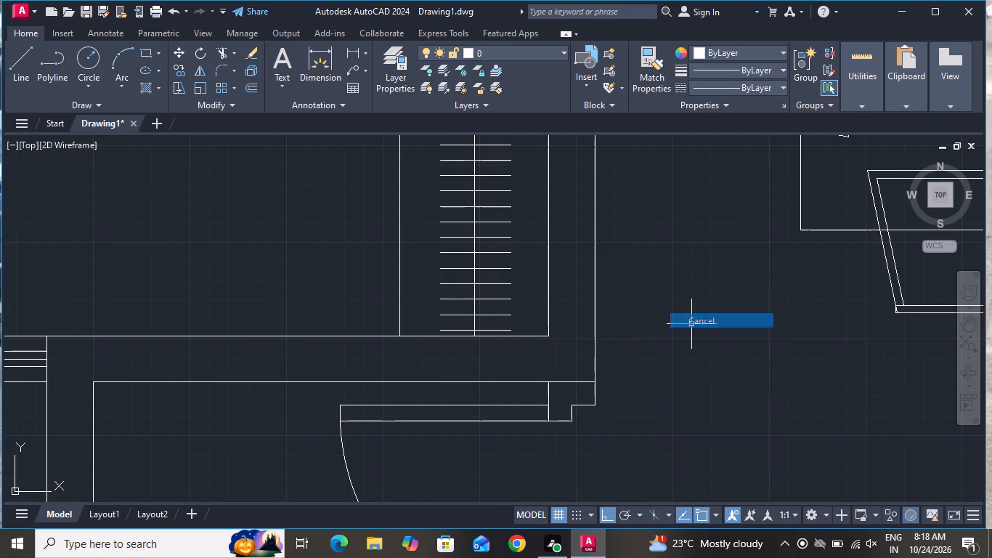
Draw a bed rectangle about 4' wide by 5' long against the north wall of the wardrobe room, between the window wall and the door.
{"action": "scroll", "coordinate": [687, 334], "scroll_direction": "down", "scroll_amount": 3}
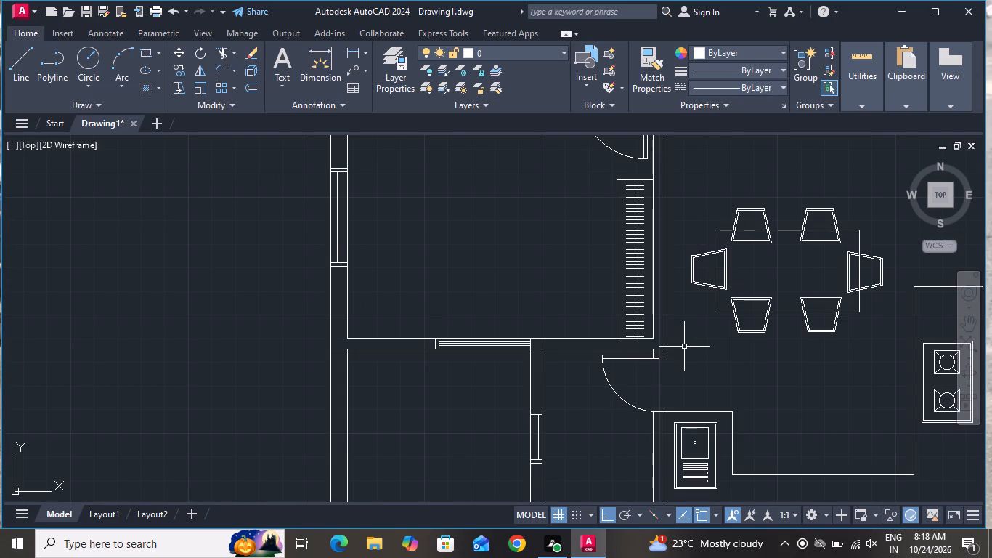
{"action": "scroll", "coordinate": [683, 347], "scroll_direction": "down", "scroll_amount": 3}
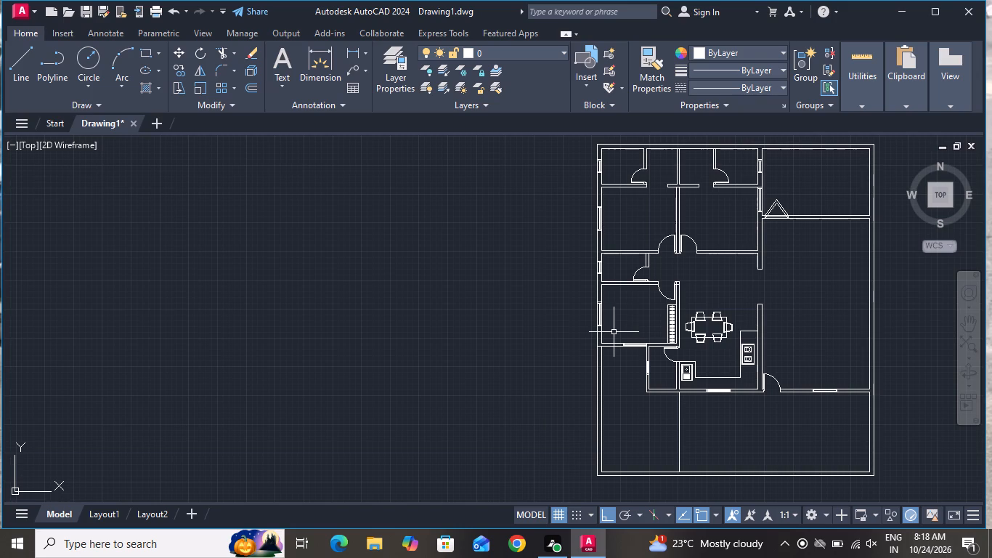
{"action": "scroll", "coordinate": [595, 331], "scroll_direction": "down", "scroll_amount": 1}
{"action": "scroll", "coordinate": [616, 310], "scroll_direction": "up", "scroll_amount": 2}
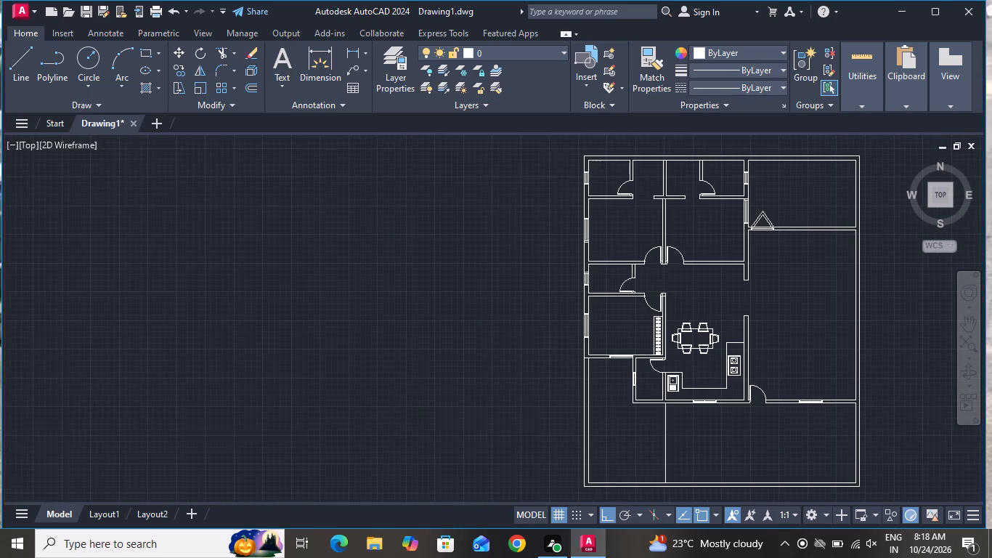
{"action": "scroll", "coordinate": [616, 310], "scroll_direction": "down", "scroll_amount": 2}
{"action": "scroll", "coordinate": [618, 324], "scroll_direction": "up", "scroll_amount": 2}
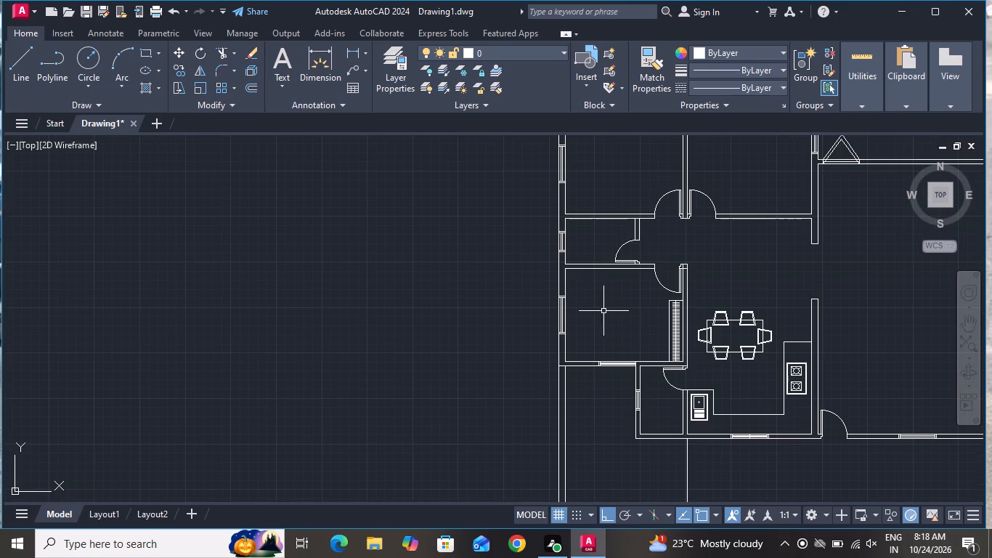
{"action": "scroll", "coordinate": [600, 310], "scroll_direction": "down", "scroll_amount": 1}
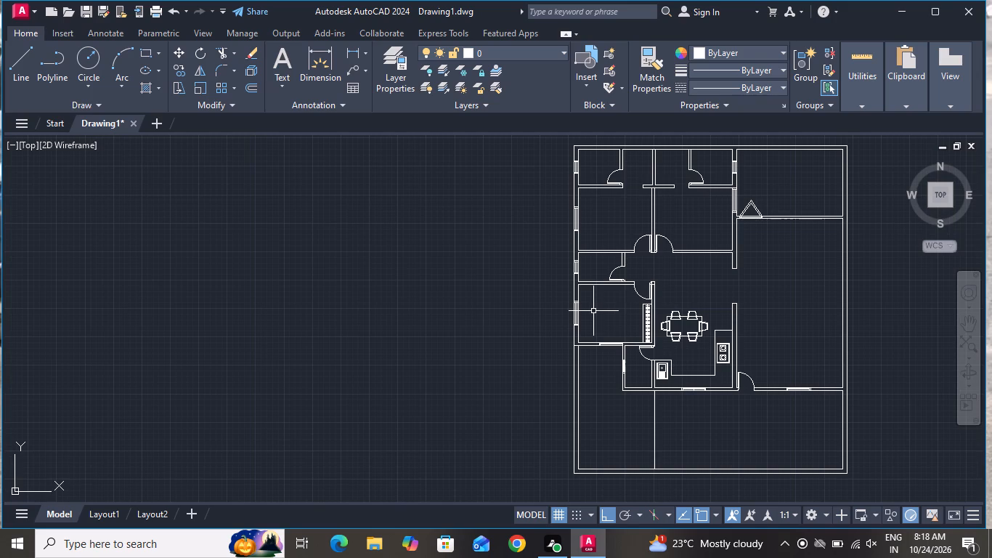
{"action": "left_click", "coordinate": [137, 52]}
{"action": "scroll", "coordinate": [591, 270], "scroll_direction": "up", "scroll_amount": 1}
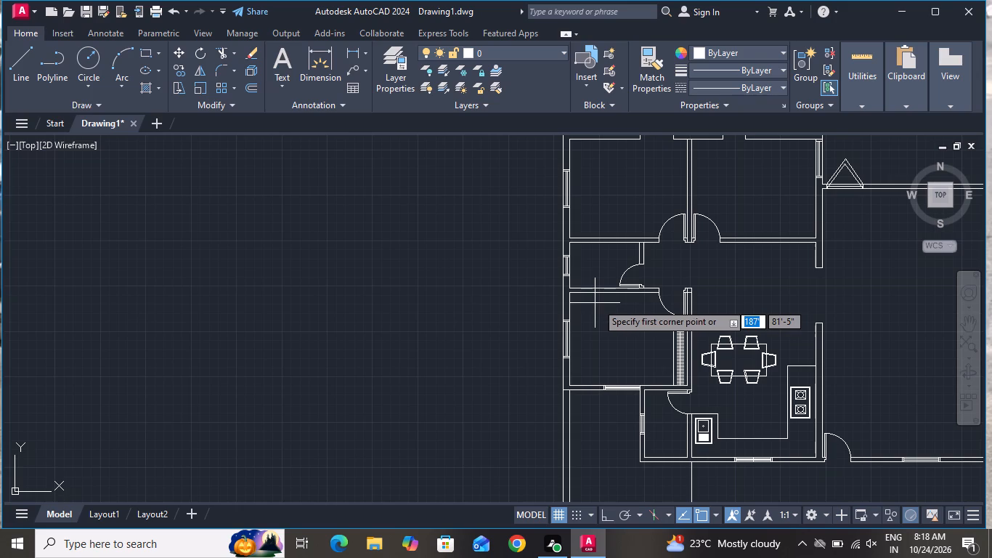
{"action": "scroll", "coordinate": [656, 336], "scroll_direction": "down", "scroll_amount": 1}
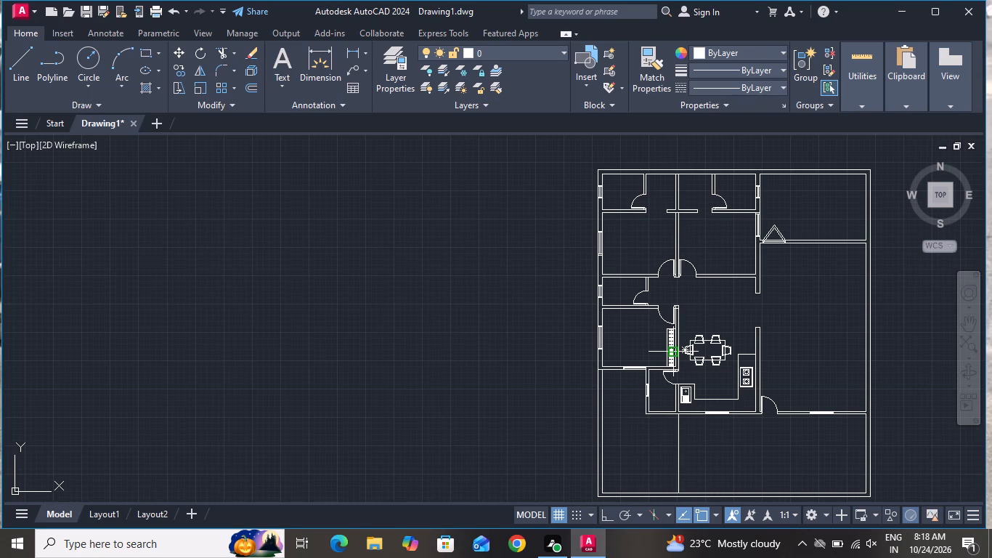
{"action": "scroll", "coordinate": [665, 324], "scroll_direction": "up", "scroll_amount": 2}
{"action": "scroll", "coordinate": [590, 320], "scroll_direction": "down", "scroll_amount": 1}
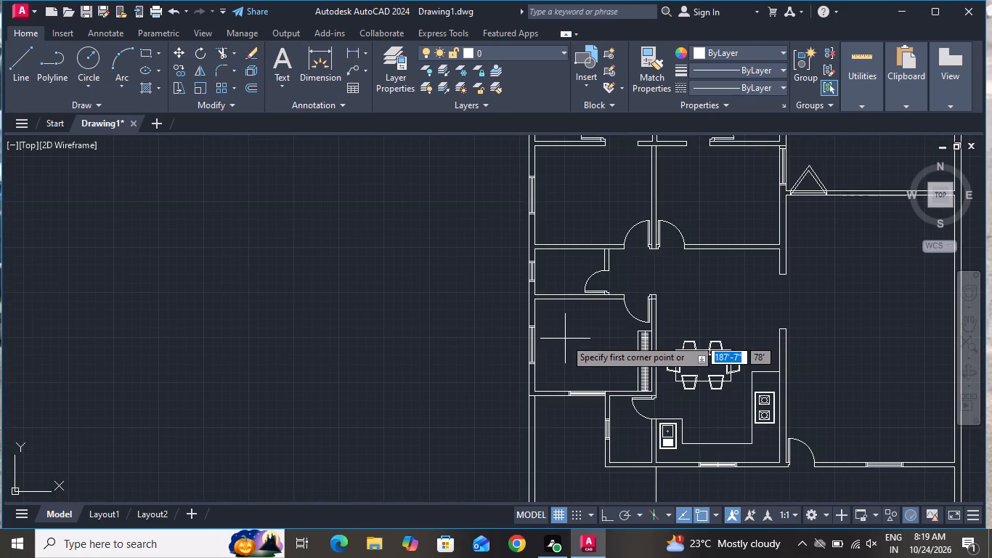
{"action": "left_click", "coordinate": [148, 54]}
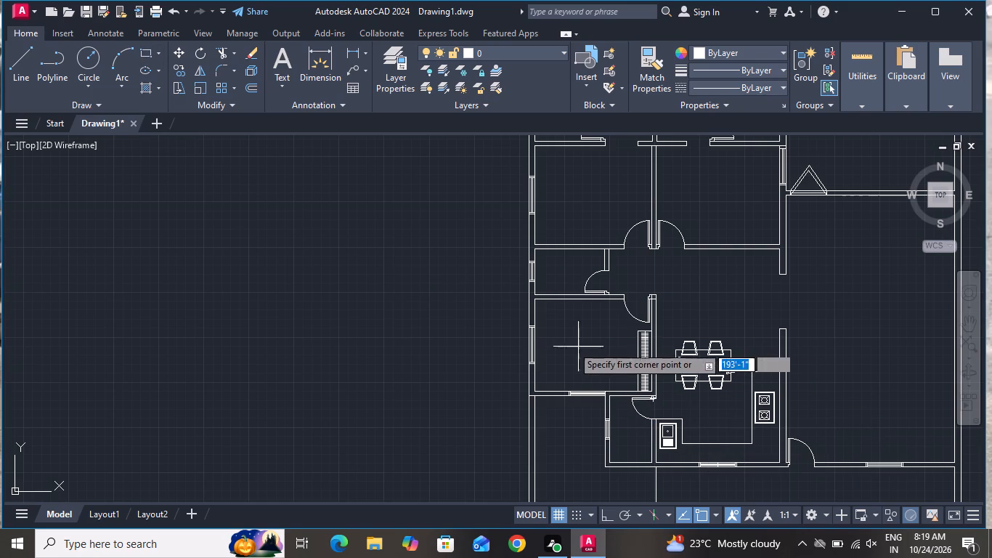
{"action": "scroll", "coordinate": [551, 323], "scroll_direction": "up", "scroll_amount": 2}
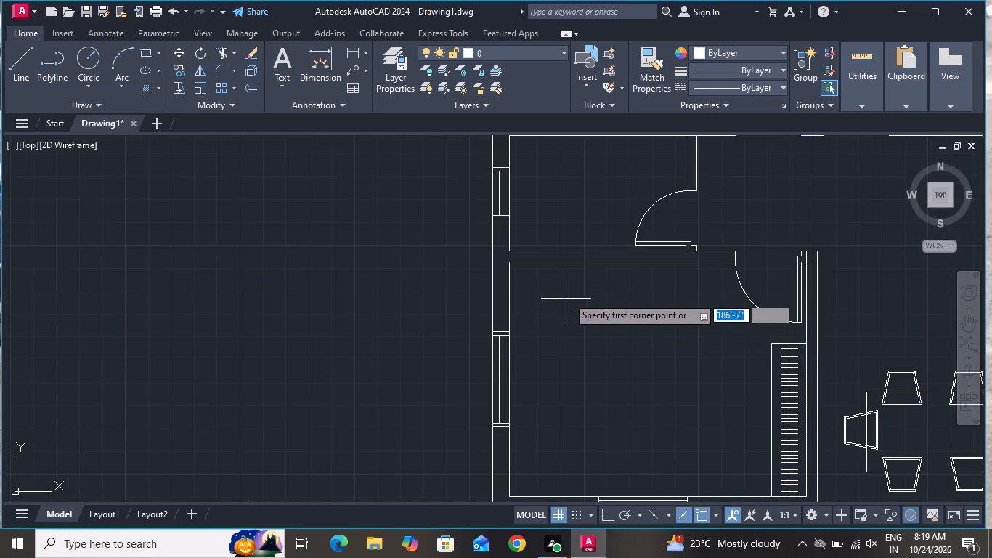
{"action": "left_click", "coordinate": [572, 262]}
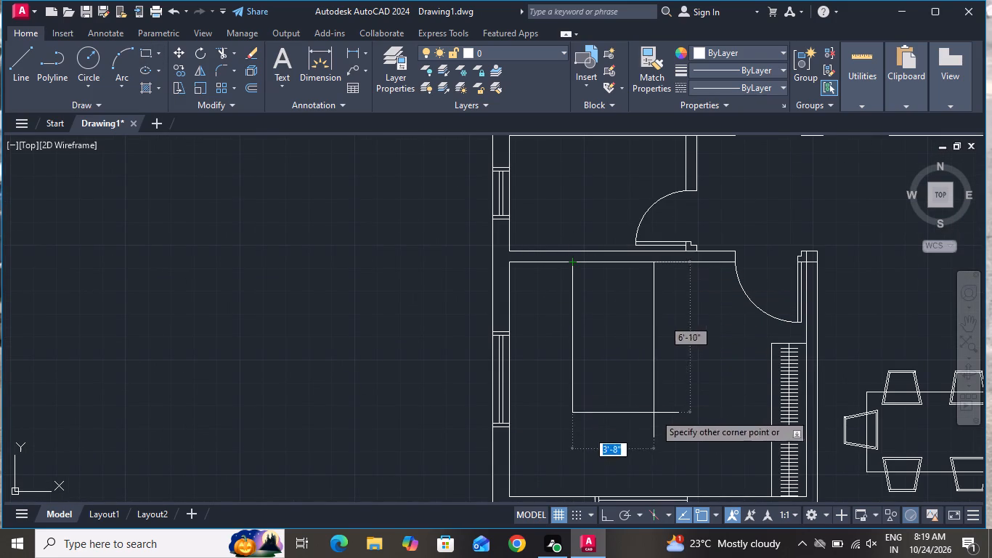
{"action": "left_click", "coordinate": [665, 369]}
Offset the bed rectangle 1" inward and end the Offset command.
{"action": "type", "text": "o 1"}
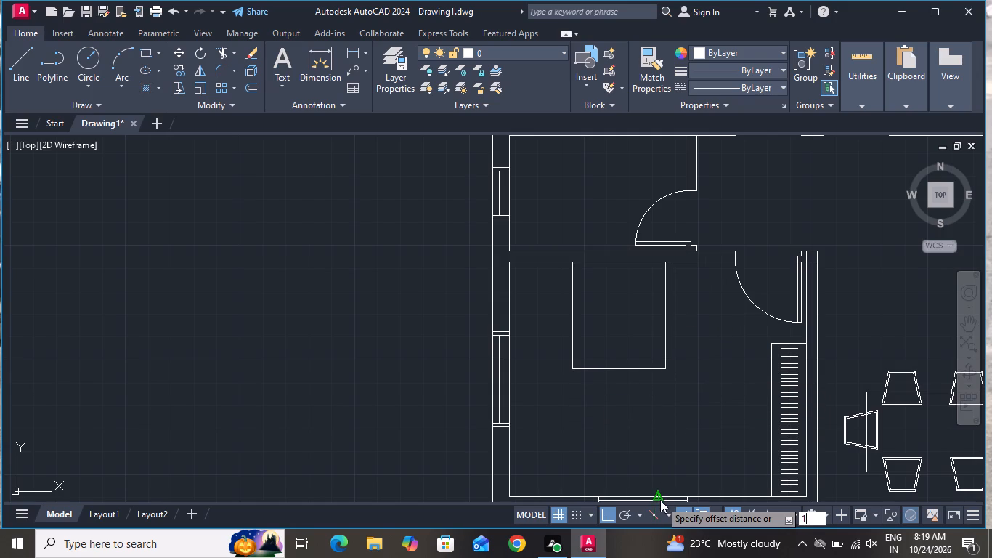
{"action": "key", "text": "shift+quotedbl"}
{"action": "key", "text": "Return"}
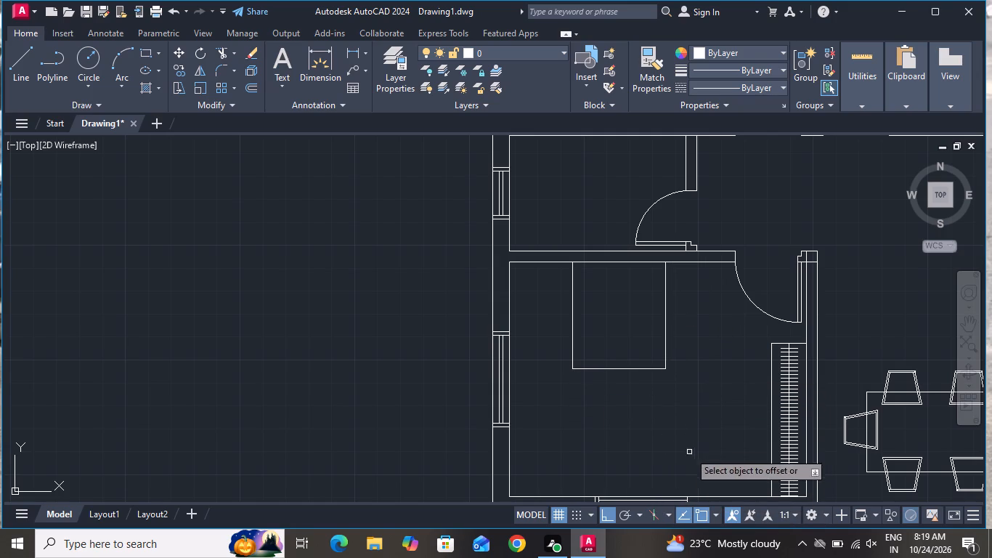
{"action": "left_click", "coordinate": [574, 342]}
{"action": "left_click", "coordinate": [604, 340]}
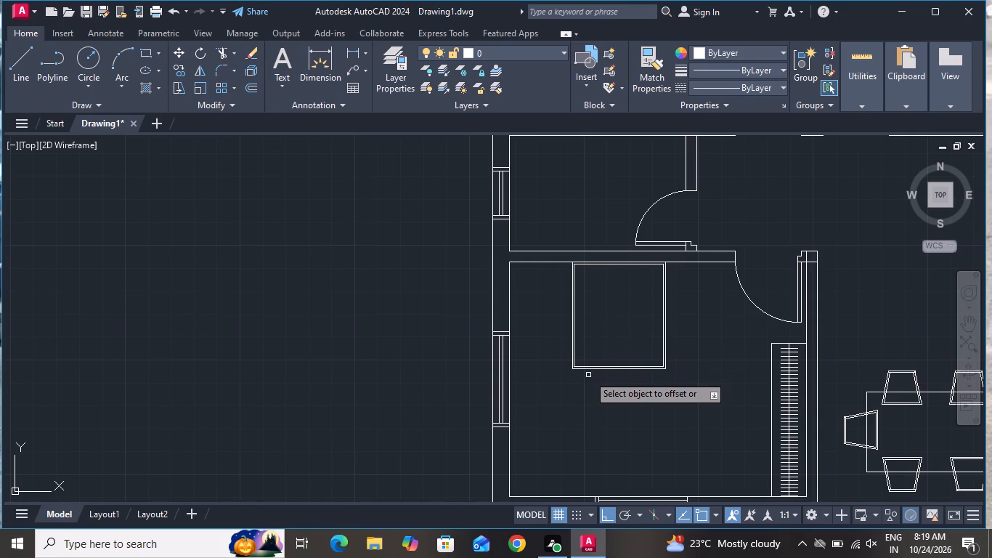
{"action": "right_click", "coordinate": [586, 387]}
{"action": "left_click", "coordinate": [629, 256]}
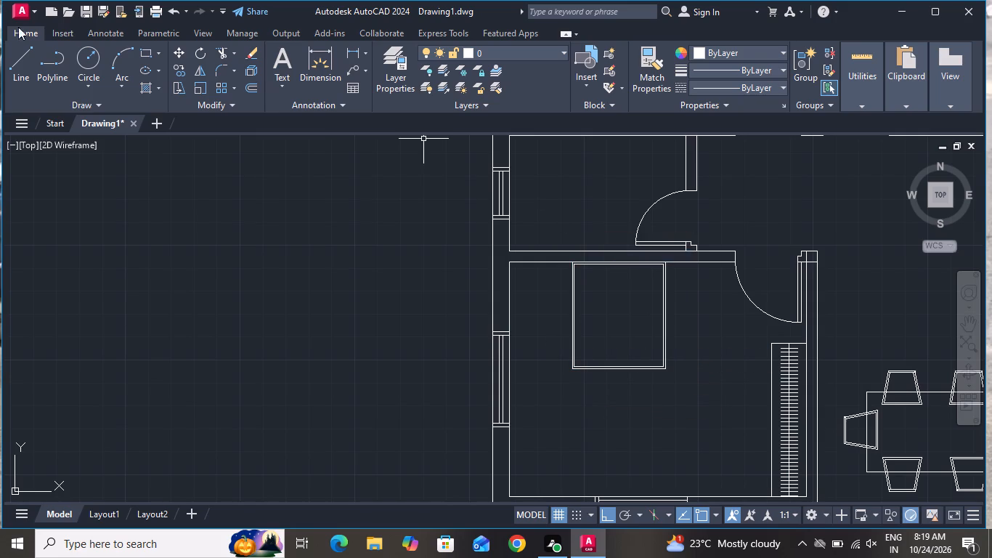
Draw a bed-cover line from the inner west edge about 3'-2" east, continuing diagonally southeast to the inner east edge.
{"action": "left_click", "coordinate": [28, 45]}
{"action": "scroll", "coordinate": [562, 202], "scroll_direction": "up", "scroll_amount": 2}
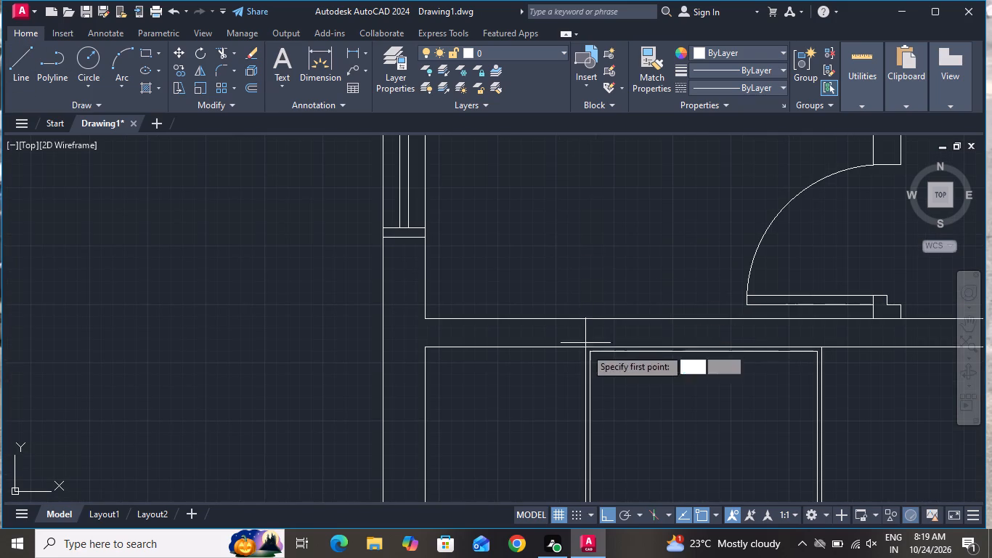
{"action": "scroll", "coordinate": [586, 314], "scroll_direction": "down", "scroll_amount": 1}
{"action": "scroll", "coordinate": [599, 384], "scroll_direction": "up", "scroll_amount": 2}
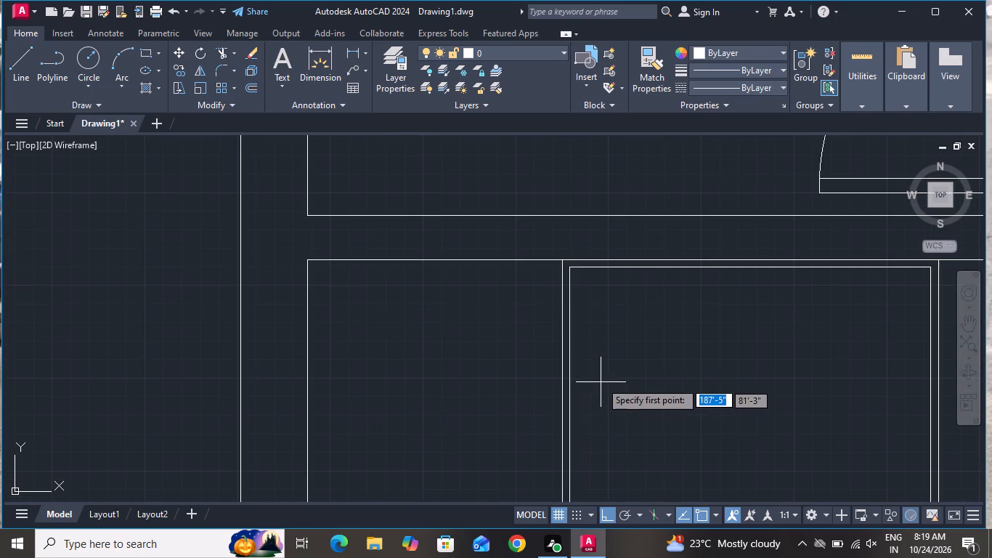
{"action": "left_click", "coordinate": [572, 352]}
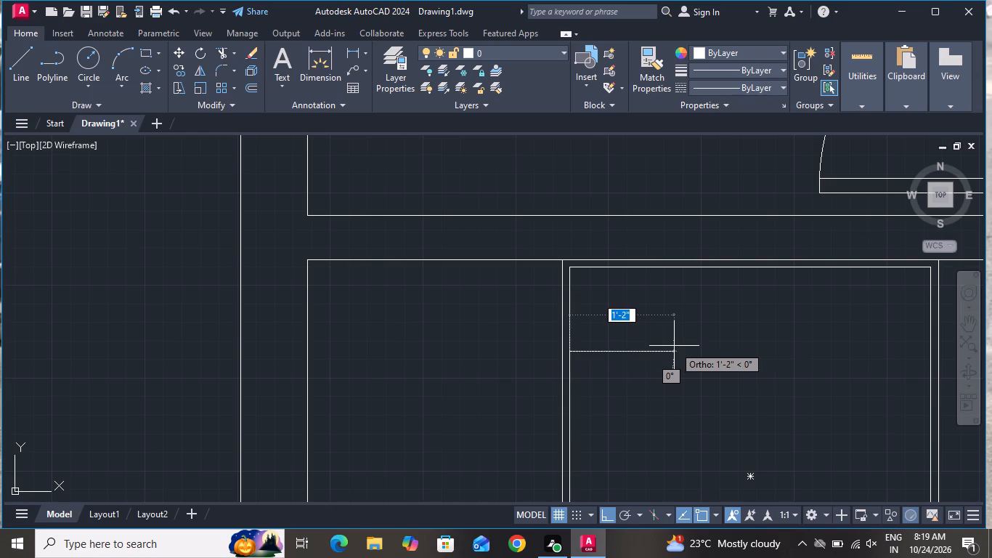
{"action": "scroll", "coordinate": [806, 347], "scroll_direction": "down", "scroll_amount": 1}
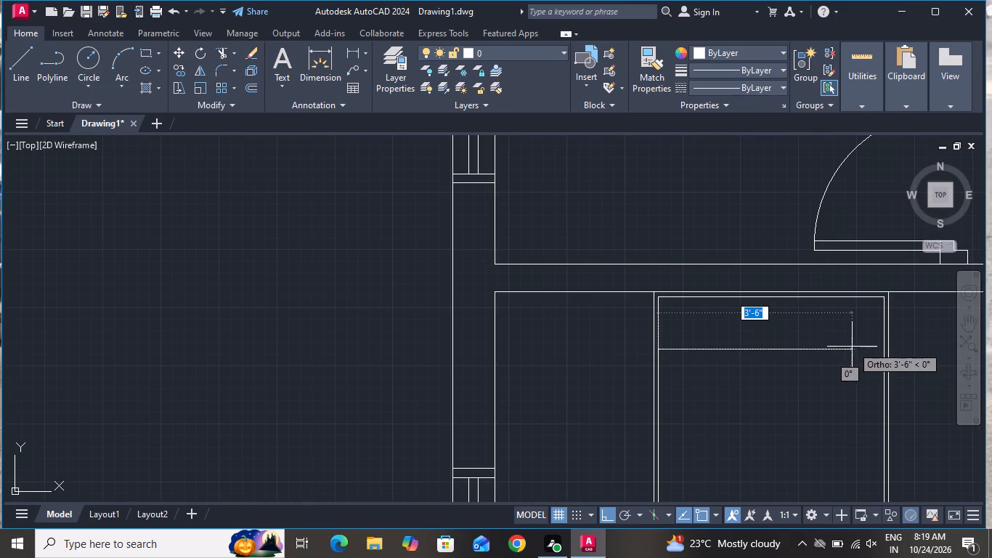
{"action": "left_click", "coordinate": [834, 348]}
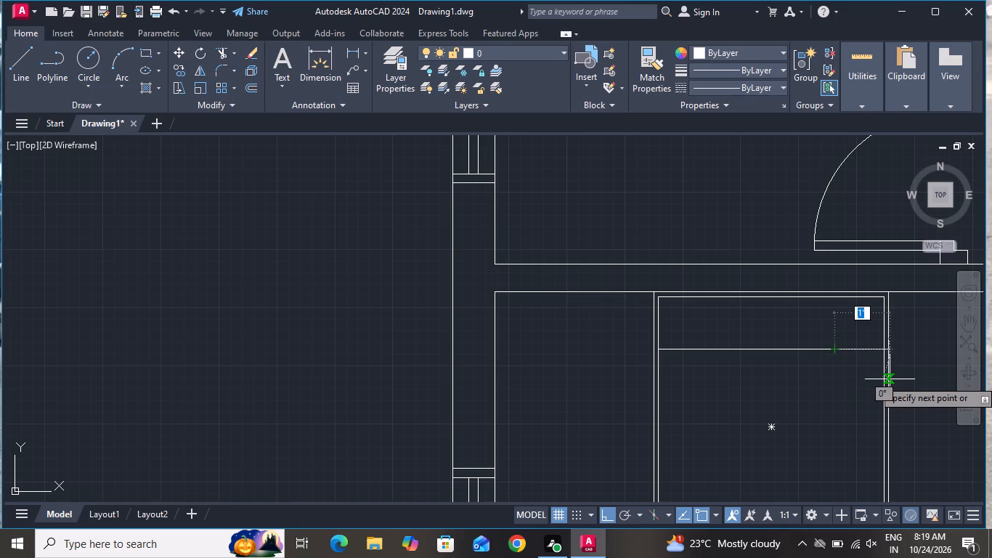
{"action": "left_click", "coordinate": [882, 380]}
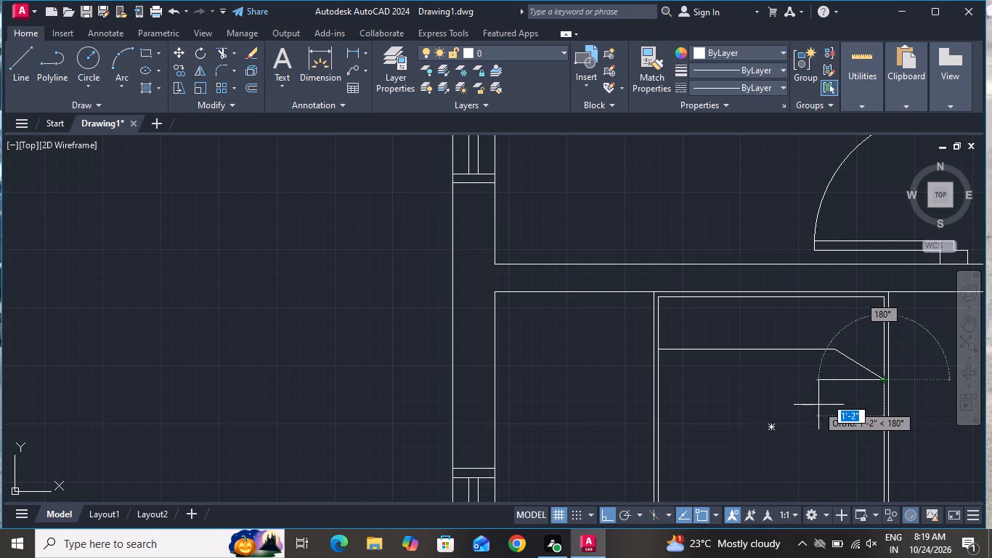
With ortho off, continue the line southwest from the east edge and back to the cover line's bend, forming a triangular folded corner.
{"action": "left_click", "coordinate": [602, 514]}
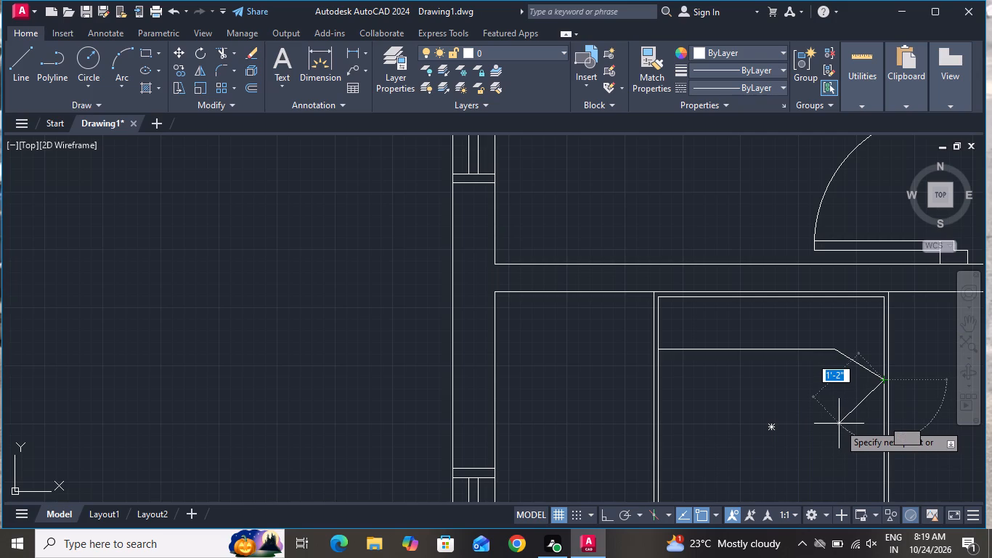
{"action": "scroll", "coordinate": [839, 424], "scroll_direction": "up", "scroll_amount": 3}
{"action": "scroll", "coordinate": [830, 429], "scroll_direction": "down", "scroll_amount": 1}
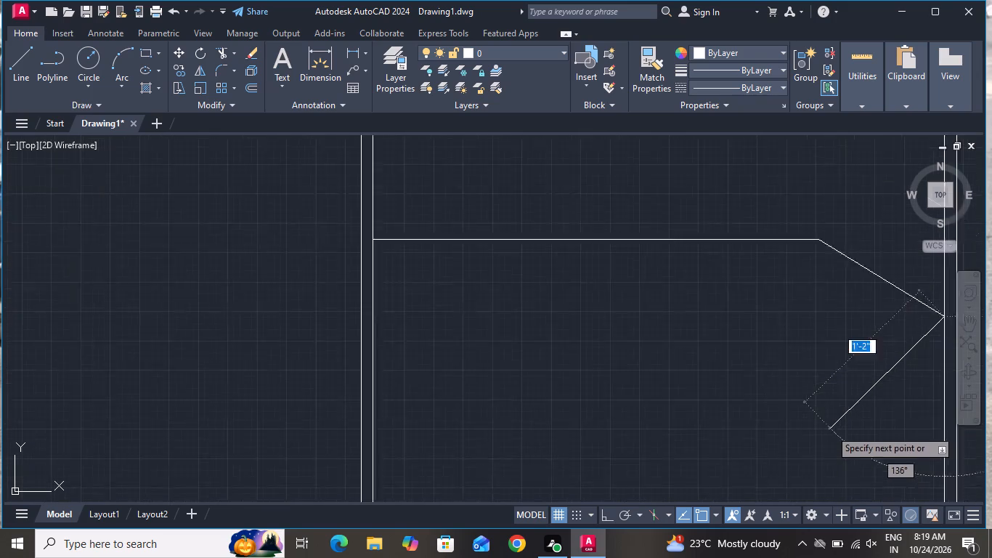
{"action": "scroll", "coordinate": [829, 431], "scroll_direction": "down", "scroll_amount": 2}
{"action": "left_click", "coordinate": [816, 442]}
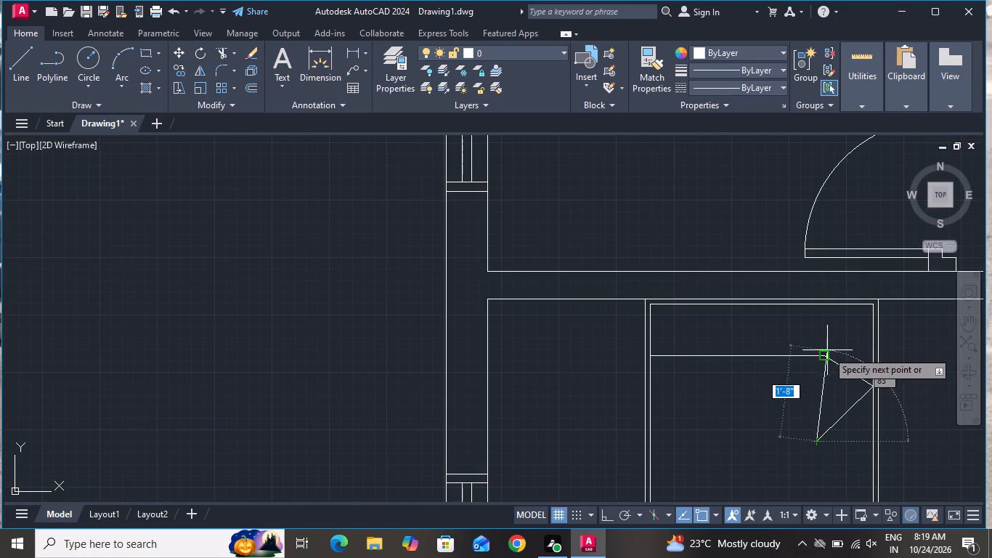
{"action": "left_click", "coordinate": [827, 358]}
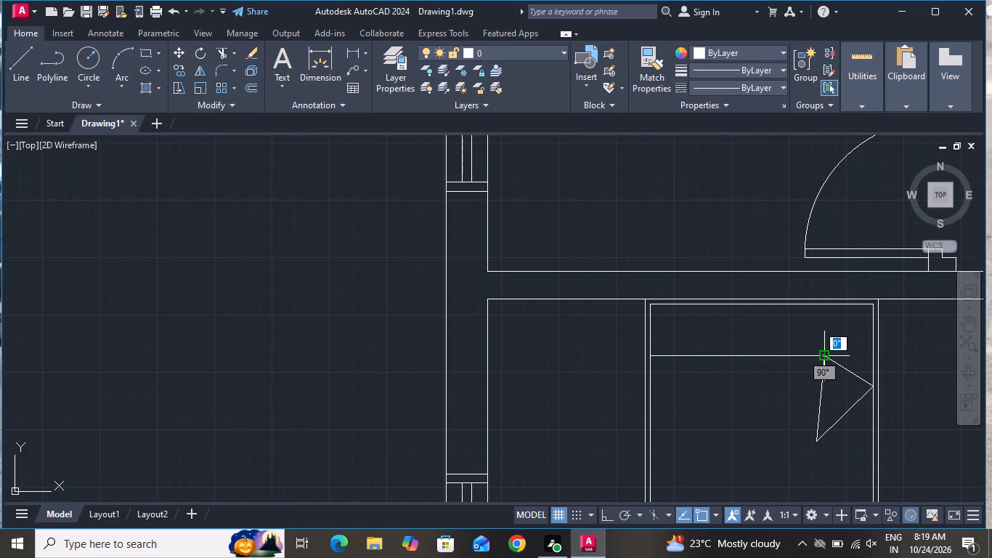
End the Line command at the bed cover's folded corner.
{"action": "right_click", "coordinate": [826, 360]}
{"action": "left_click", "coordinate": [866, 218]}
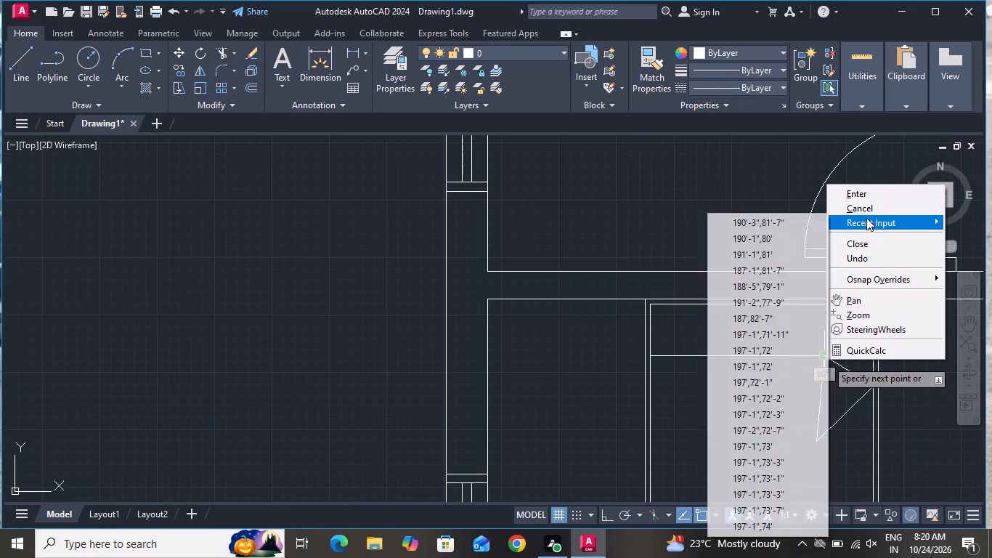
{"action": "left_click", "coordinate": [864, 212]}
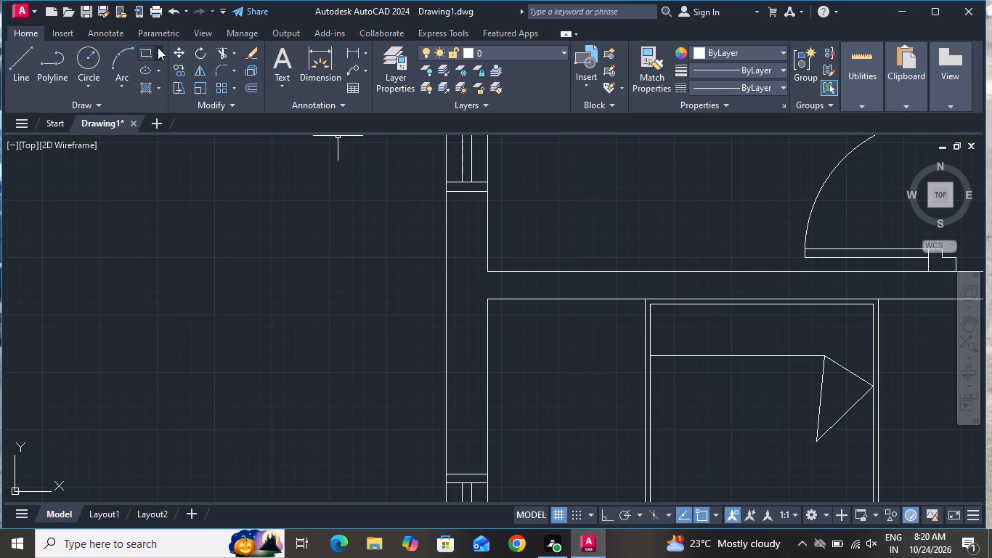
Draw a small pillow rectangle inside the bed's northwest corner, between the inner north edge and the cover line.
{"action": "left_click", "coordinate": [140, 53]}
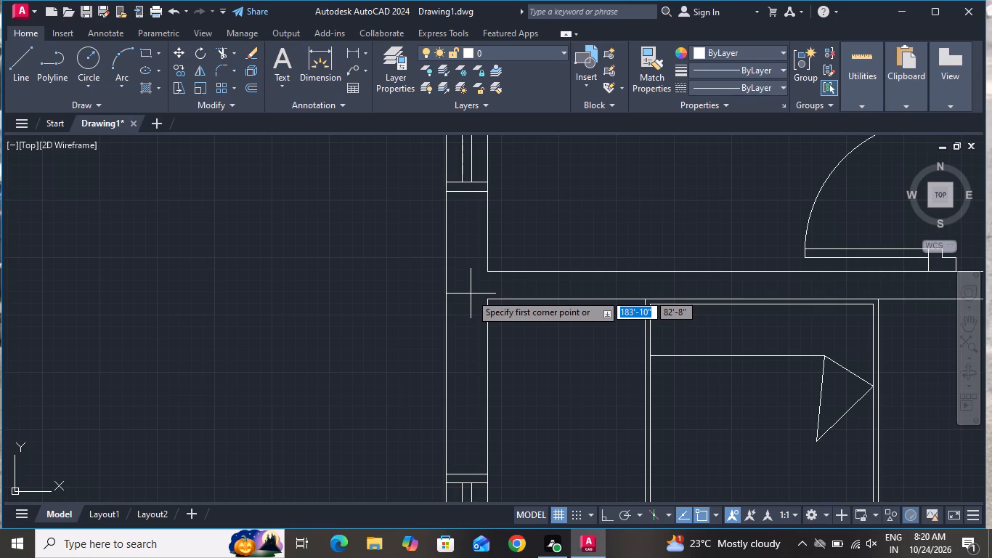
{"action": "scroll", "coordinate": [695, 292], "scroll_direction": "up", "scroll_amount": 2}
{"action": "left_click", "coordinate": [614, 344]}
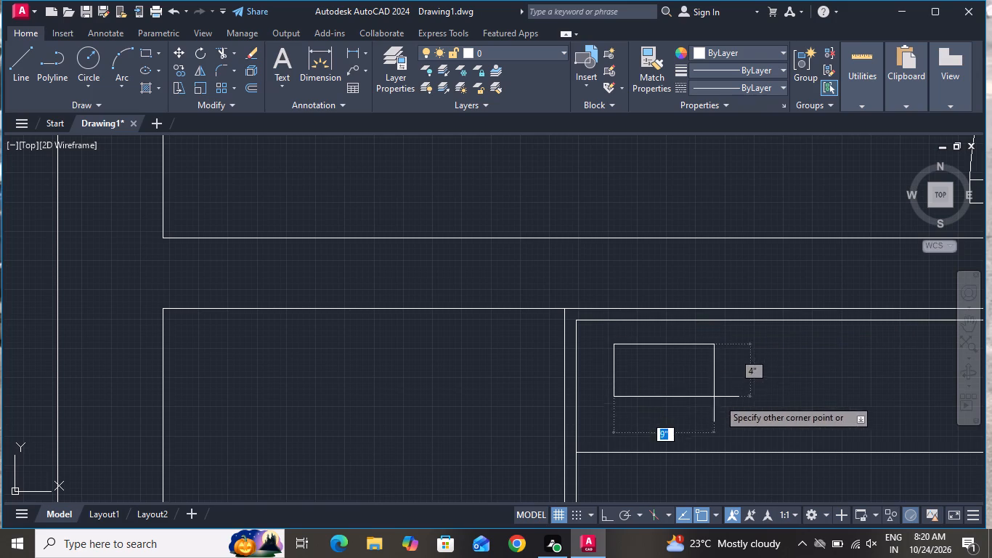
{"action": "left_click", "coordinate": [747, 420]}
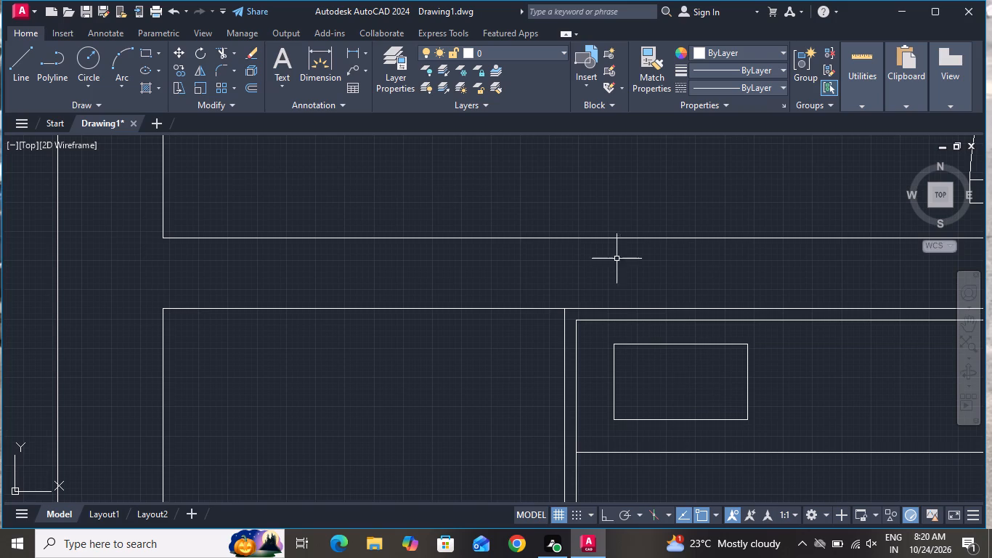
Copy the pillow rectangle about 2'-3" east to the other side of the bed head and end the Copy command.
{"action": "scroll", "coordinate": [726, 371], "scroll_direction": "down", "scroll_amount": 1}
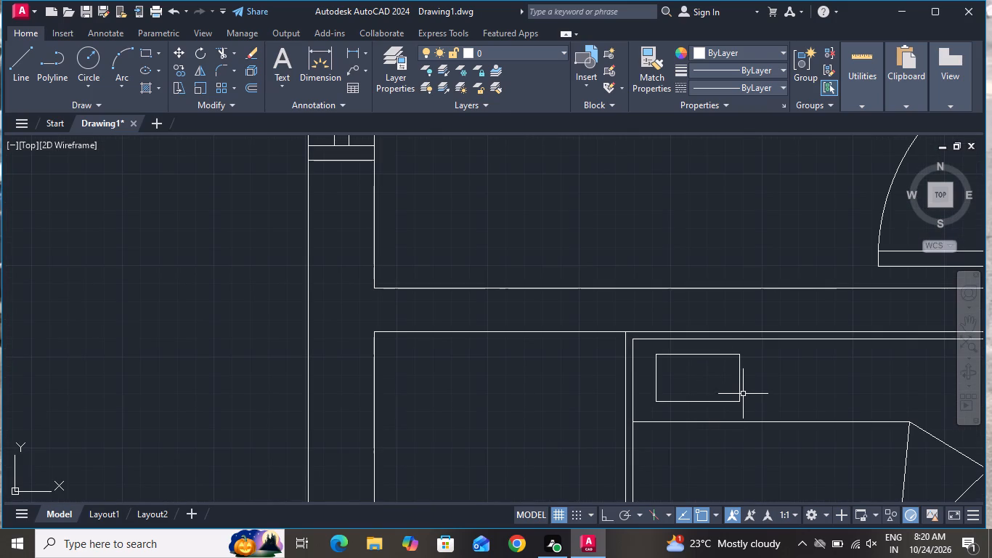
{"action": "scroll", "coordinate": [745, 347], "scroll_direction": "up", "scroll_amount": 1}
{"action": "left_click", "coordinate": [745, 349]}
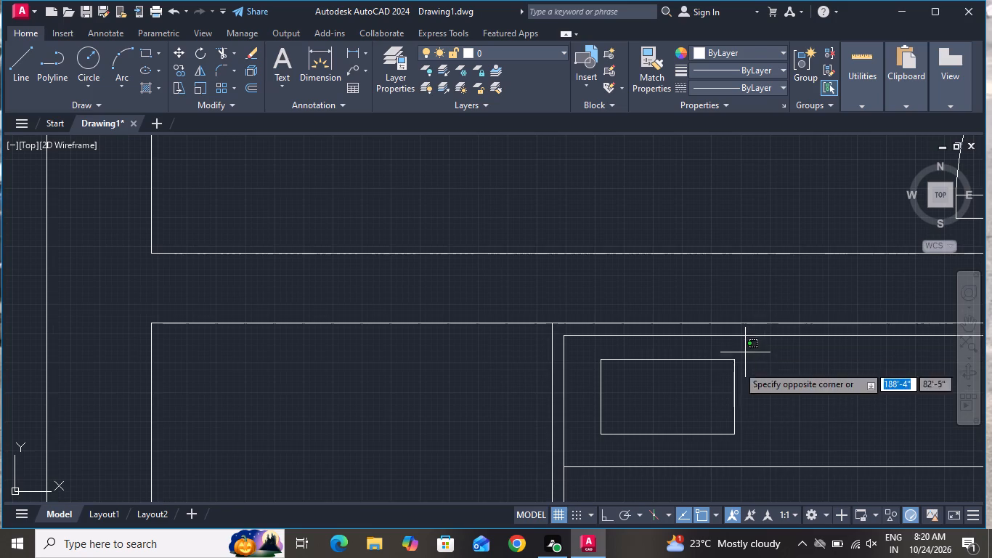
{"action": "left_click", "coordinate": [693, 435]}
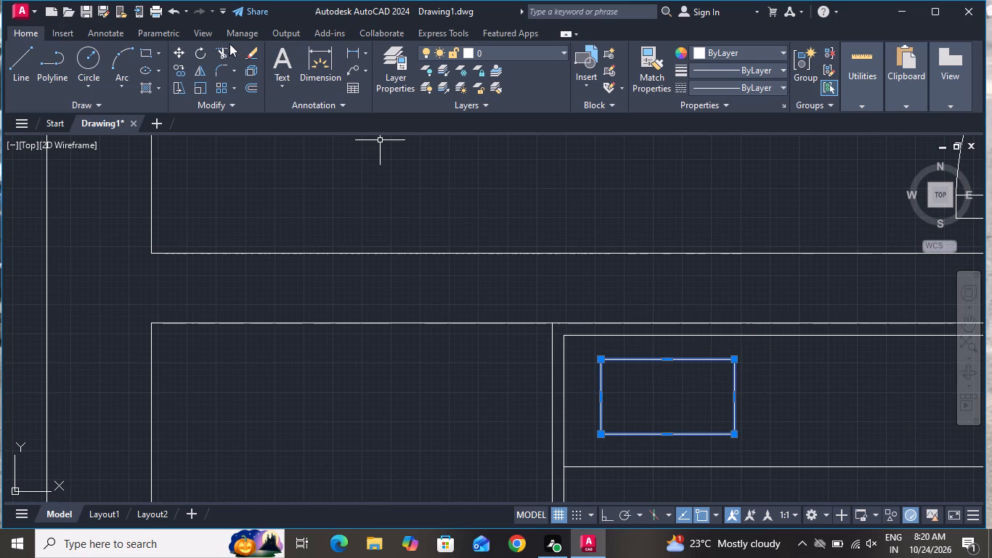
{"action": "left_click", "coordinate": [184, 70]}
{"action": "left_click", "coordinate": [651, 389]}
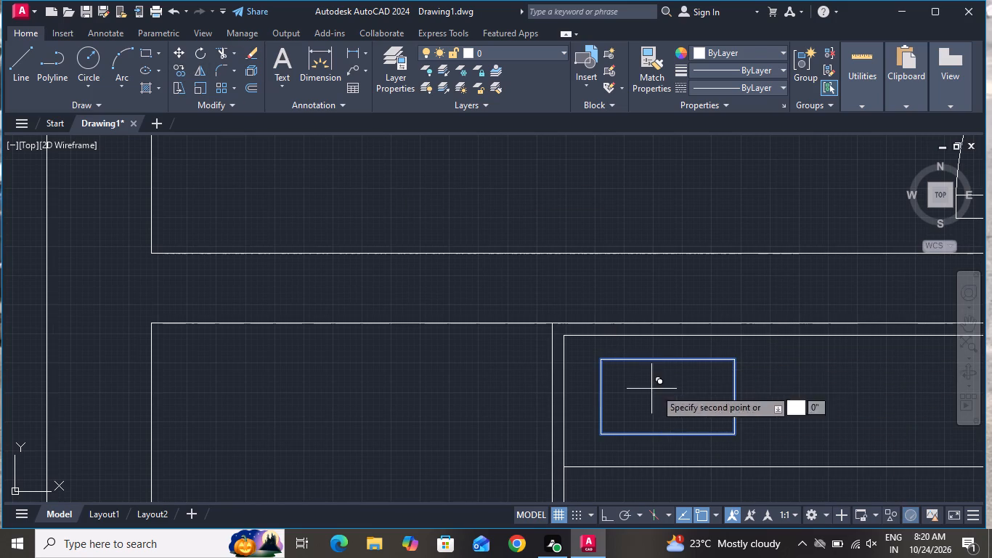
{"action": "scroll", "coordinate": [778, 402], "scroll_direction": "down", "scroll_amount": 2}
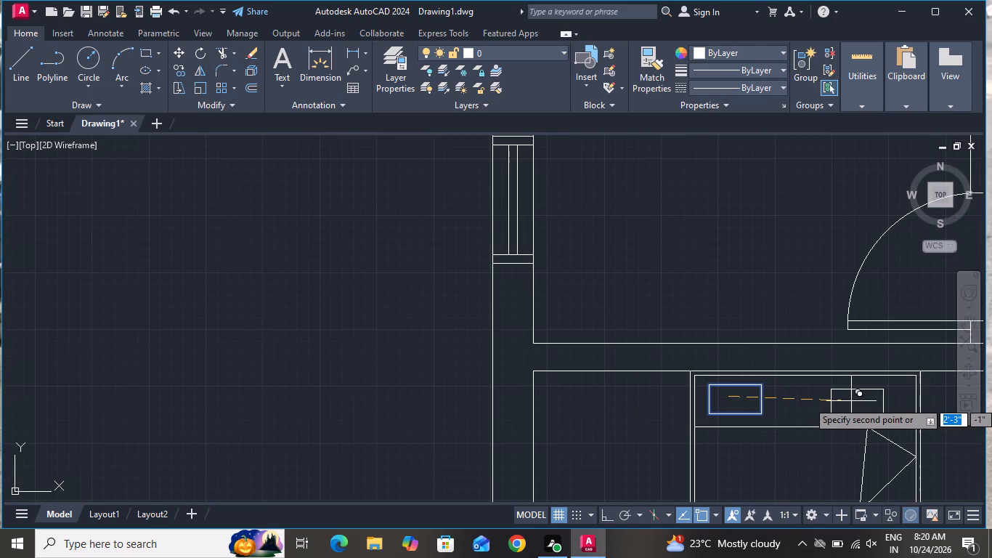
{"action": "left_click", "coordinate": [851, 400]}
{"action": "right_click", "coordinate": [750, 310]}
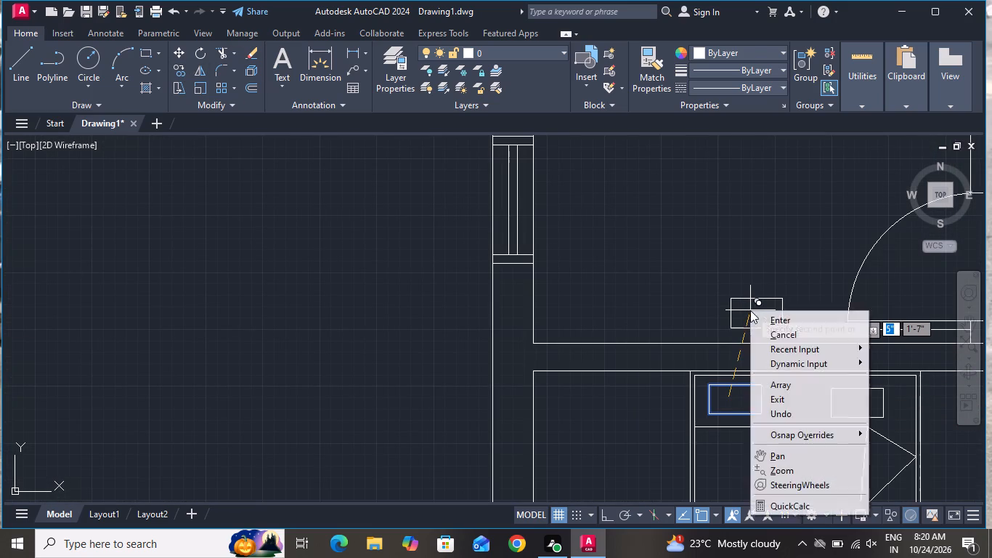
{"action": "key", "text": "q"}
{"action": "right_click", "coordinate": [784, 336]}
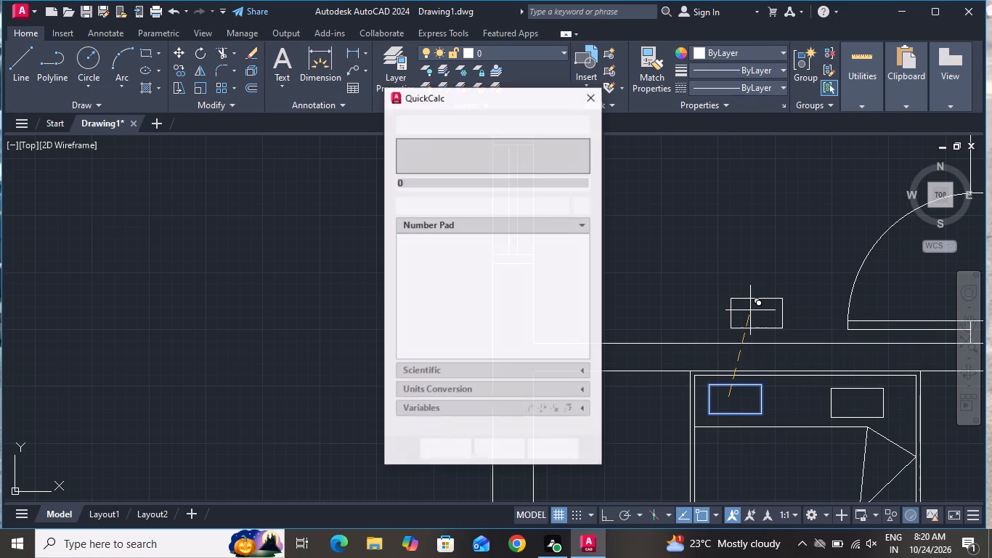
{"action": "left_click_drag", "start_coordinate": [847, 352], "coordinate": [853, 352]}
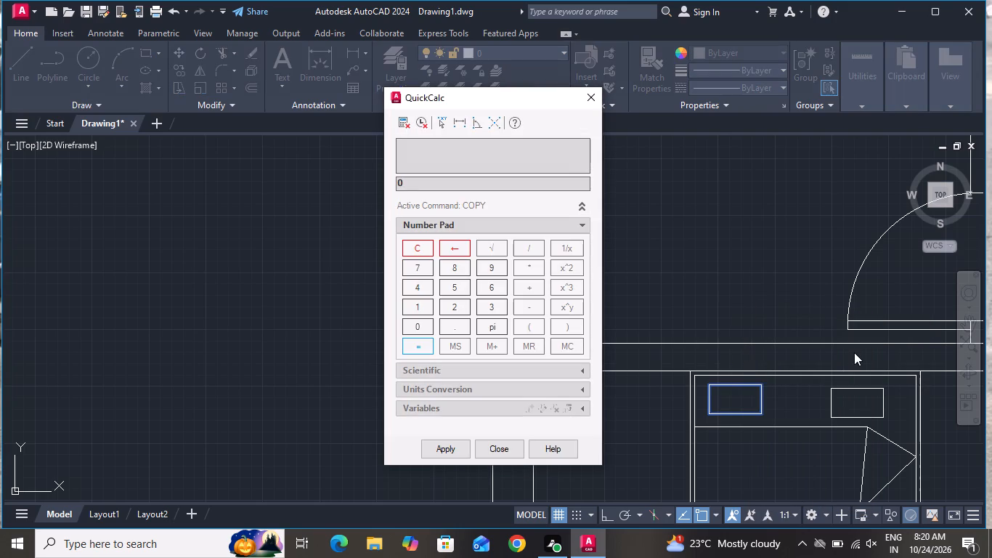
{"action": "right_click", "coordinate": [854, 352]}
{"action": "left_click", "coordinate": [595, 95]}
{"action": "right_click", "coordinate": [712, 264]}
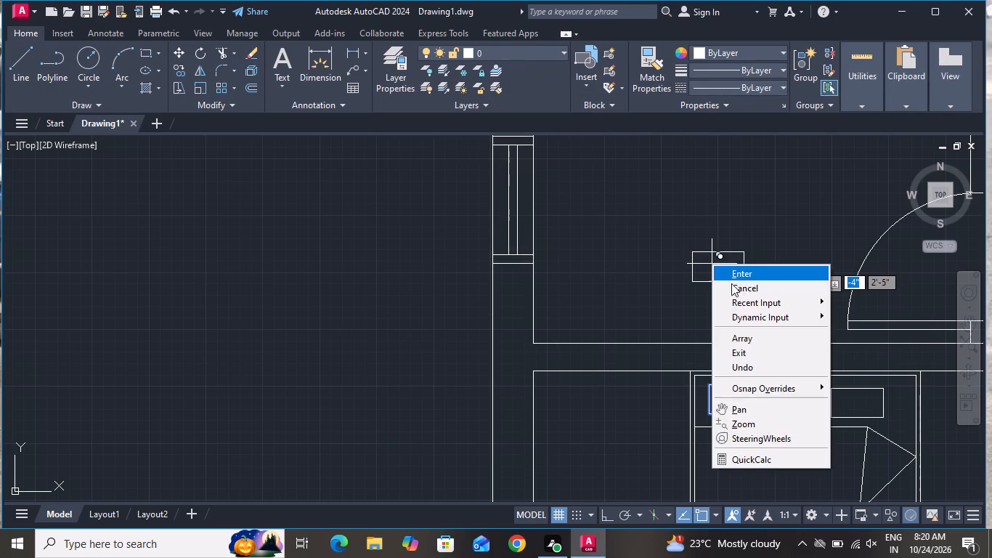
{"action": "left_click", "coordinate": [736, 286]}
Draw a small, nearly square bedside table just east of the bed head, between the bed and the door swing.
{"action": "scroll", "coordinate": [744, 315], "scroll_direction": "down", "scroll_amount": 2}
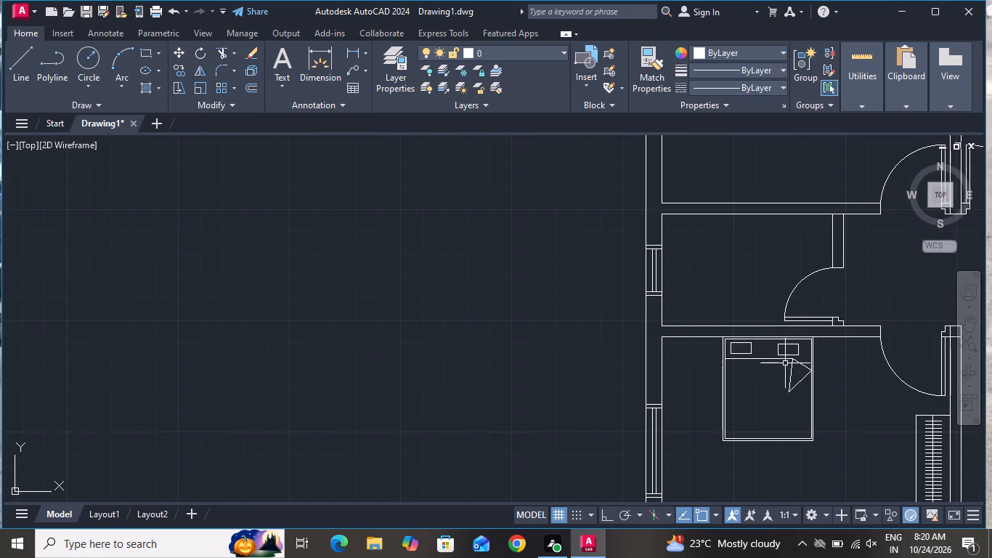
{"action": "scroll", "coordinate": [785, 363], "scroll_direction": "down", "scroll_amount": 1}
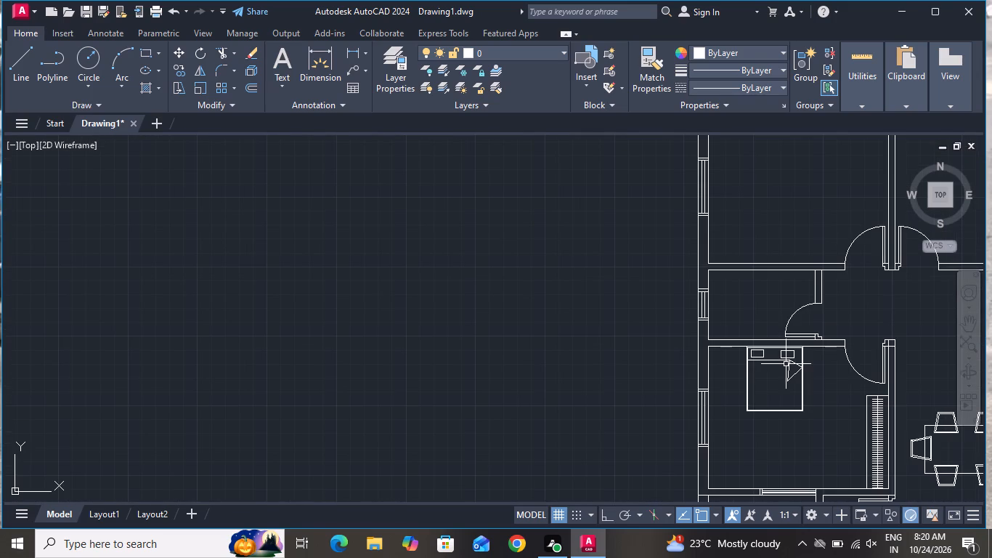
{"action": "scroll", "coordinate": [786, 364], "scroll_direction": "down", "scroll_amount": 1}
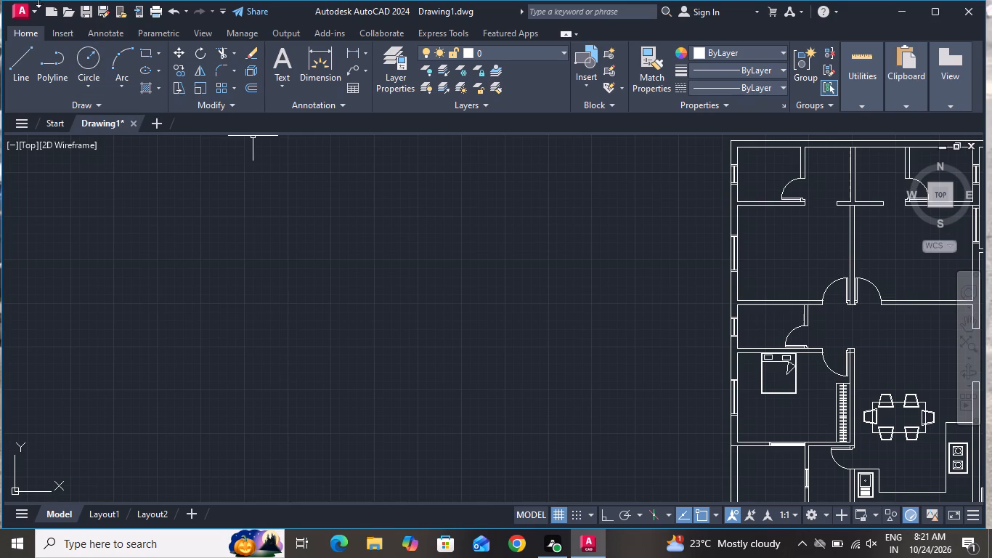
{"action": "left_click", "coordinate": [136, 49]}
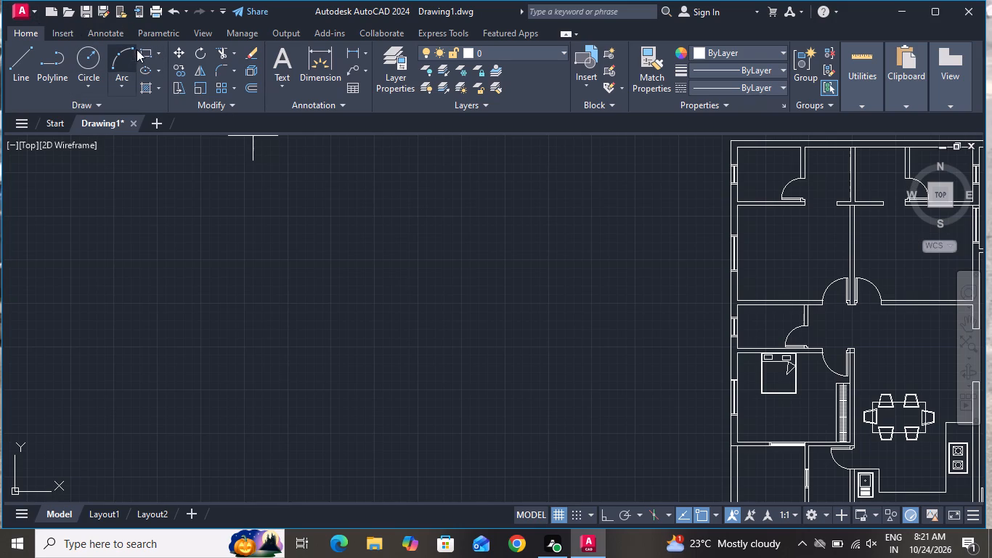
{"action": "left_click", "coordinate": [147, 55]}
{"action": "scroll", "coordinate": [689, 389], "scroll_direction": "down", "scroll_amount": 1}
{"action": "scroll", "coordinate": [776, 371], "scroll_direction": "up", "scroll_amount": 3}
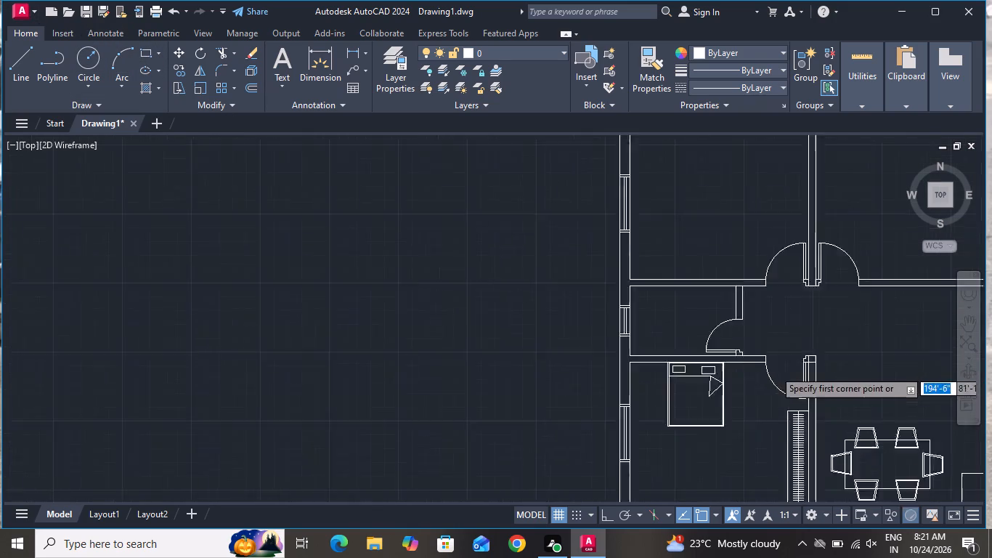
{"action": "scroll", "coordinate": [731, 376], "scroll_direction": "up", "scroll_amount": 1}
{"action": "left_click", "coordinate": [696, 364]}
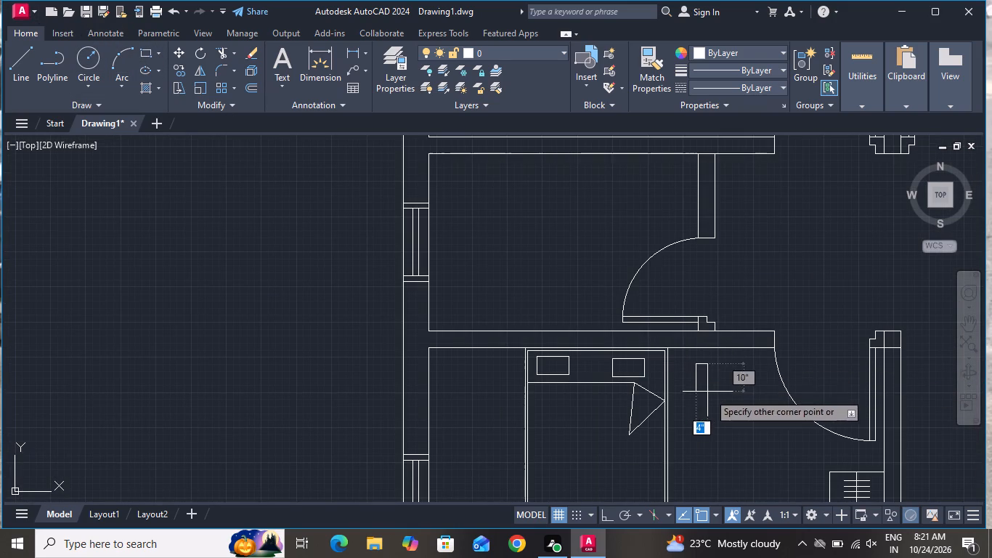
{"action": "left_click", "coordinate": [733, 400]}
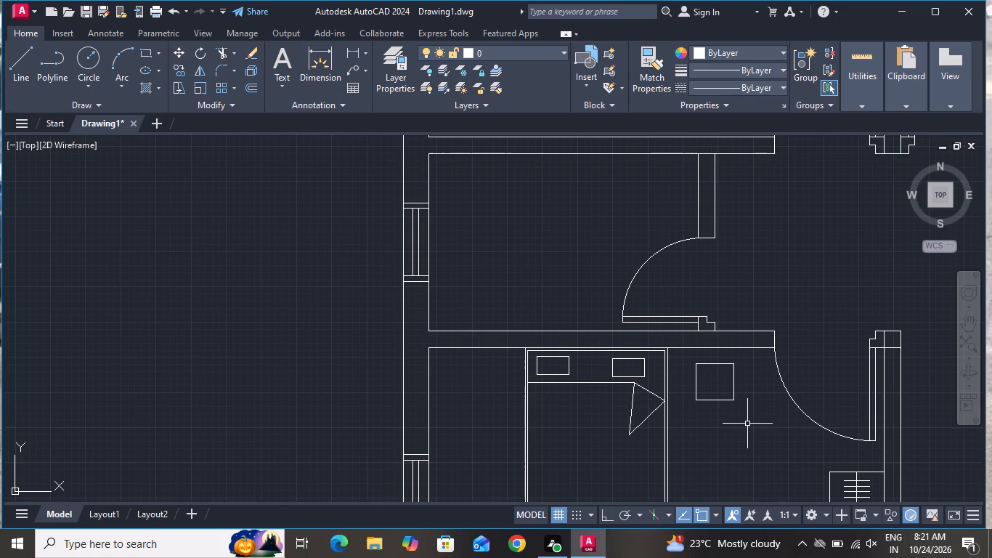
Offset the bedside table outline 1" inward and end the Offset command.
{"action": "key", "text": "o"}
{"action": "key", "text": "space"}
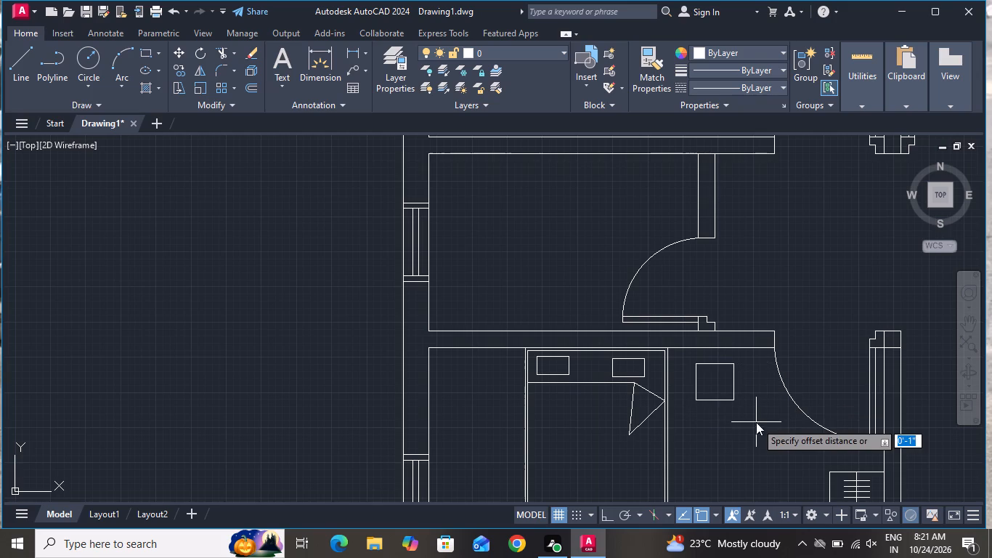
{"action": "key", "text": "1"}
{"action": "key", "text": "shift+quotedbl"}
{"action": "key", "text": "Return"}
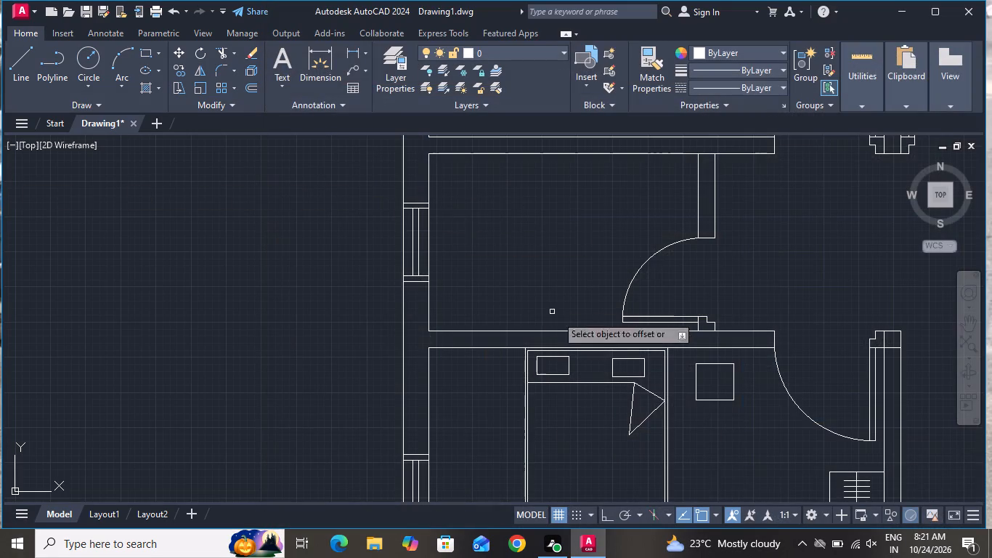
{"action": "scroll", "coordinate": [698, 393], "scroll_direction": "up", "scroll_amount": 1}
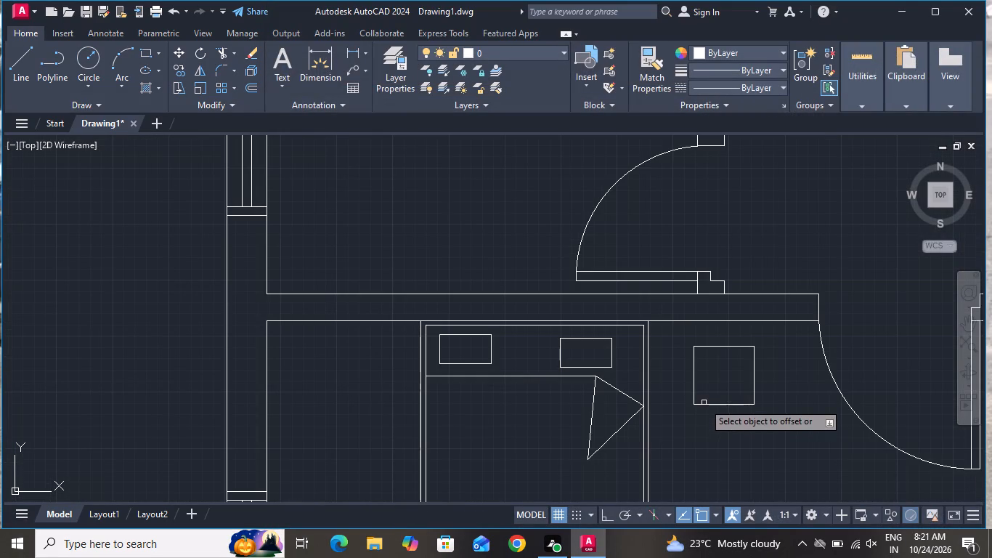
{"action": "left_click", "coordinate": [704, 403]}
{"action": "left_click", "coordinate": [705, 390]}
{"action": "right_click", "coordinate": [662, 411]}
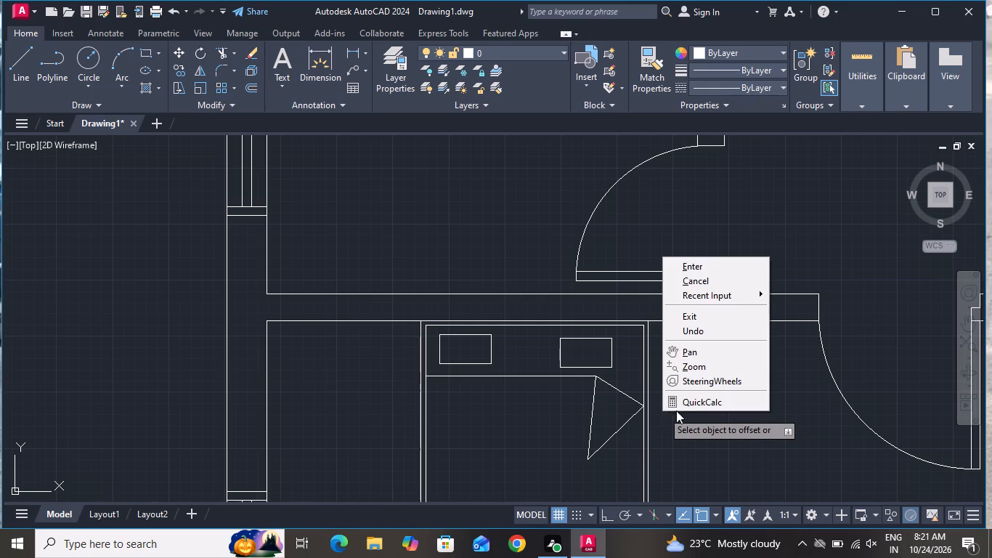
{"action": "left_click", "coordinate": [702, 283]}
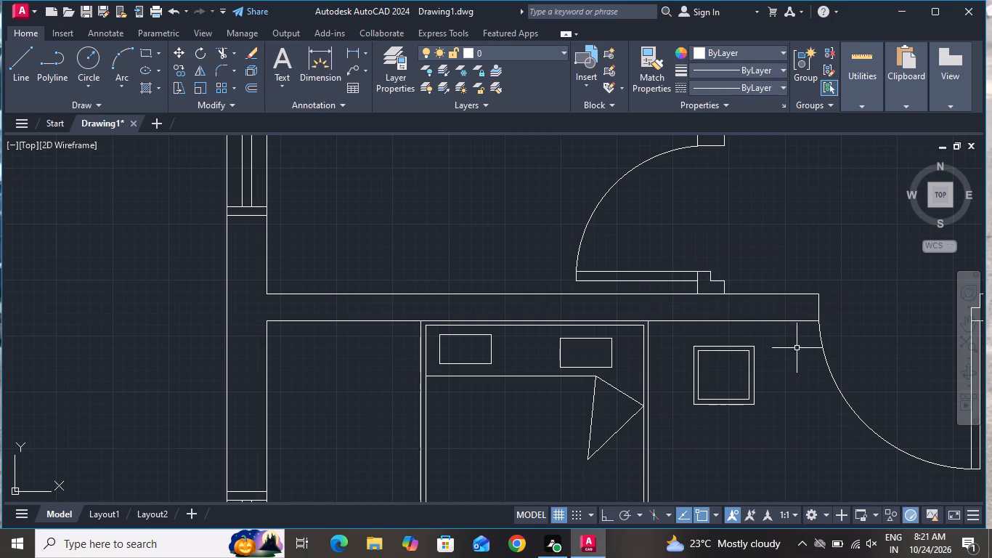
Move both bedside table outlines northwest, closer to the bed's east edge and the north wall.
{"action": "left_click", "coordinate": [783, 335]}
{"action": "left_click", "coordinate": [677, 421]}
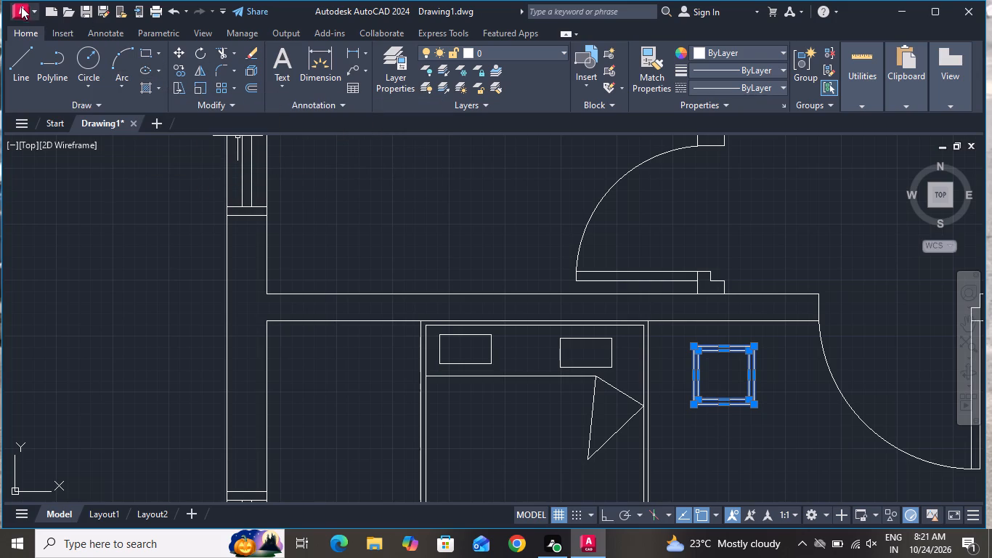
{"action": "left_click", "coordinate": [177, 54]}
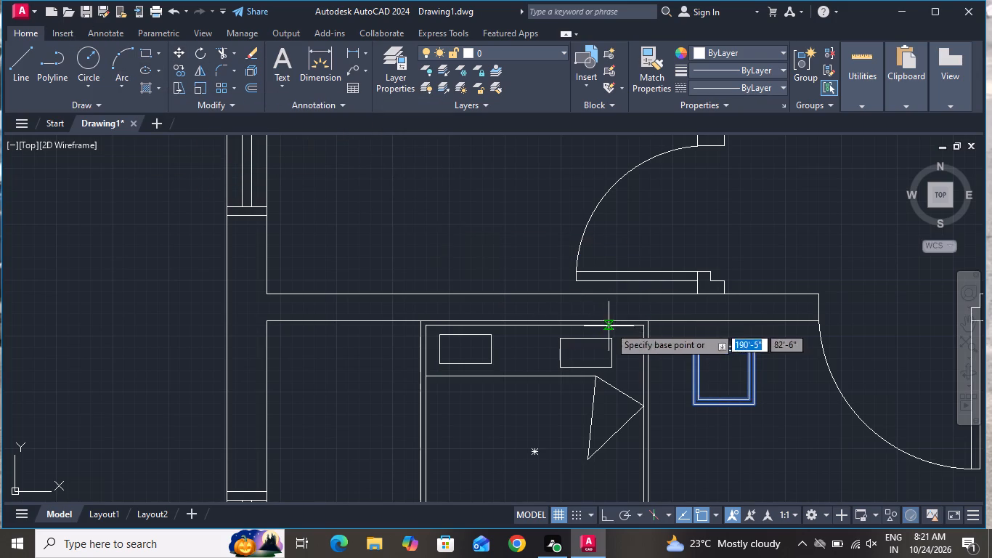
{"action": "left_click", "coordinate": [720, 379]}
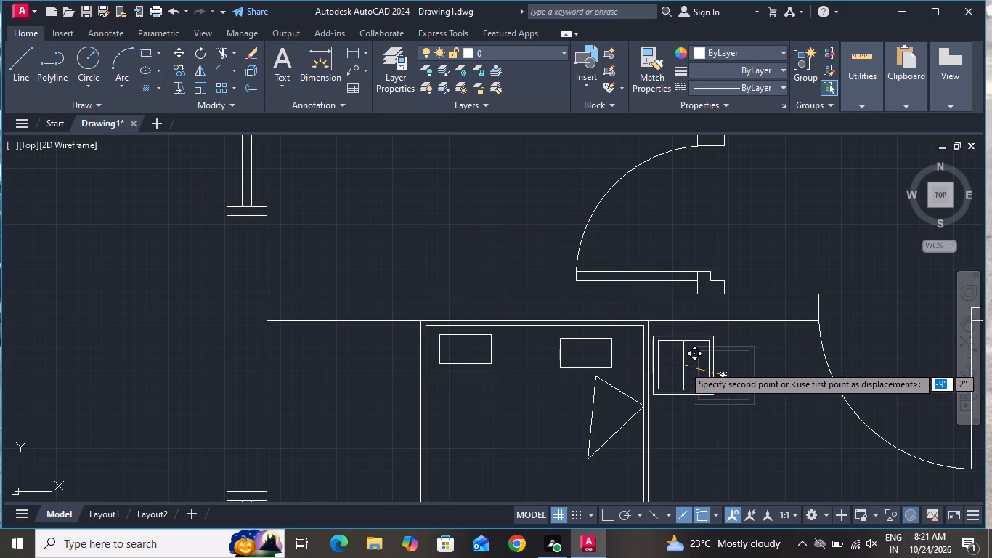
{"action": "scroll", "coordinate": [682, 360], "scroll_direction": "up", "scroll_amount": 2}
{"action": "left_click", "coordinate": [701, 363]}
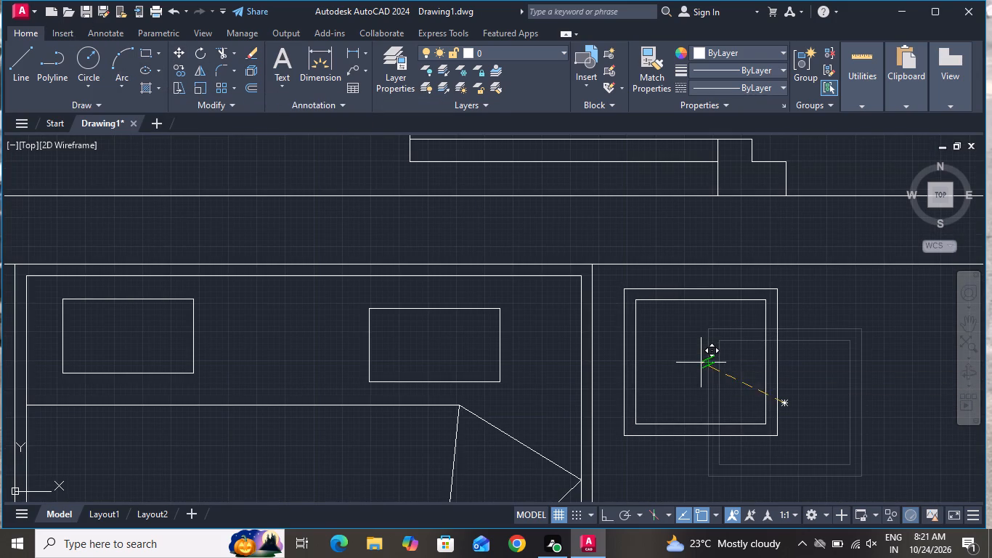
Copy both bedside table outlines about 5'-10" west to the other side of the bed head and end the Copy command.
{"action": "left_click", "coordinate": [797, 280]}
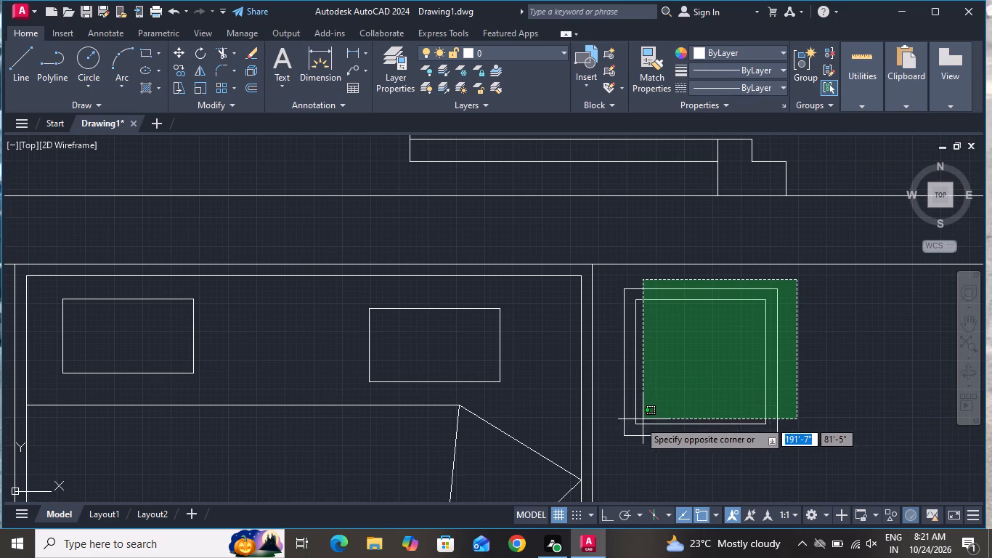
{"action": "left_click", "coordinate": [615, 434]}
{"action": "scroll", "coordinate": [656, 372], "scroll_direction": "down", "scroll_amount": 2}
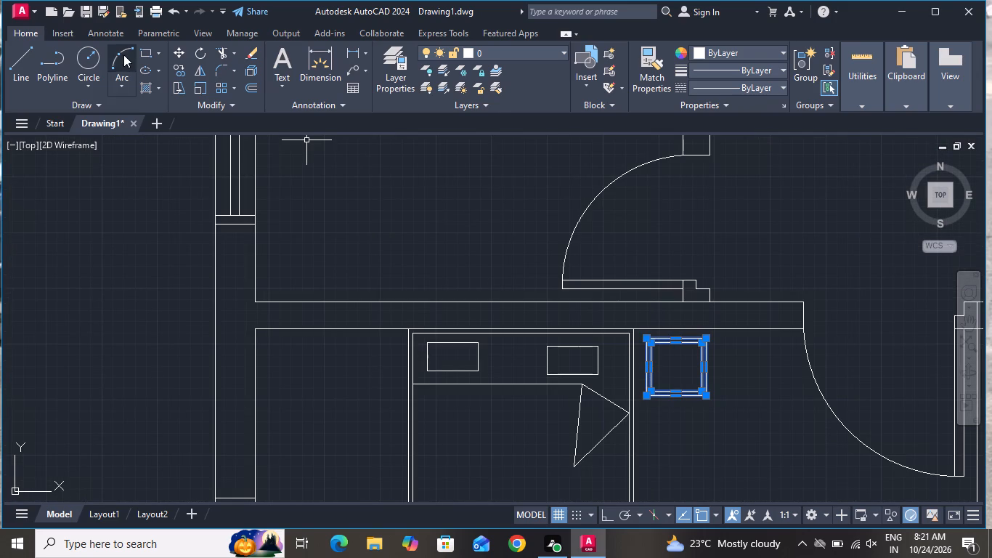
{"action": "left_click", "coordinate": [180, 72]}
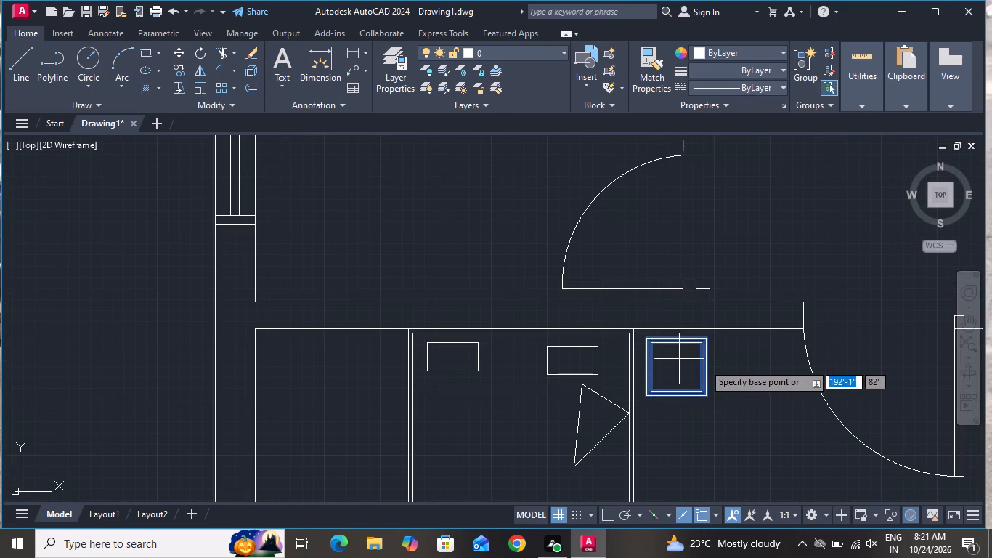
{"action": "left_click", "coordinate": [678, 365]}
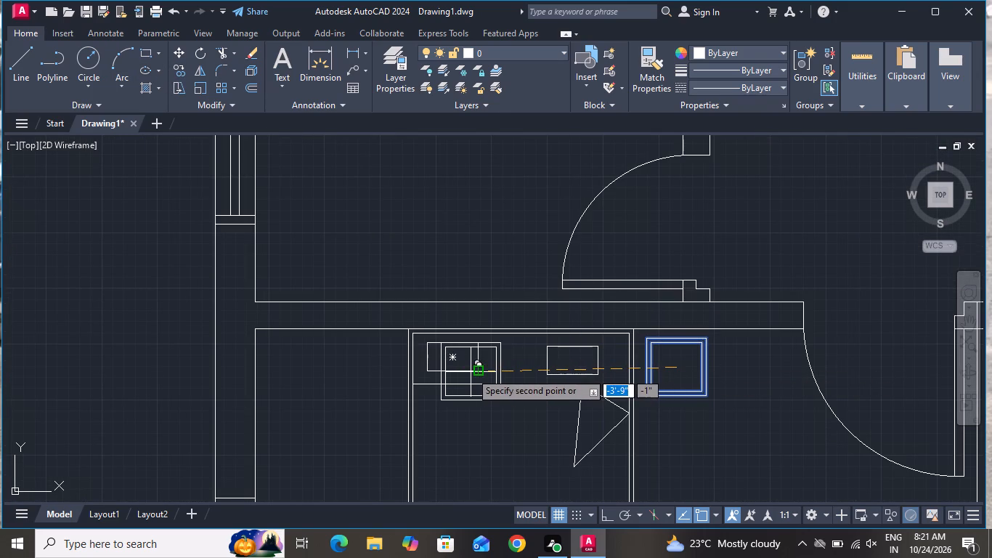
{"action": "scroll", "coordinate": [410, 367], "scroll_direction": "up", "scroll_amount": 2}
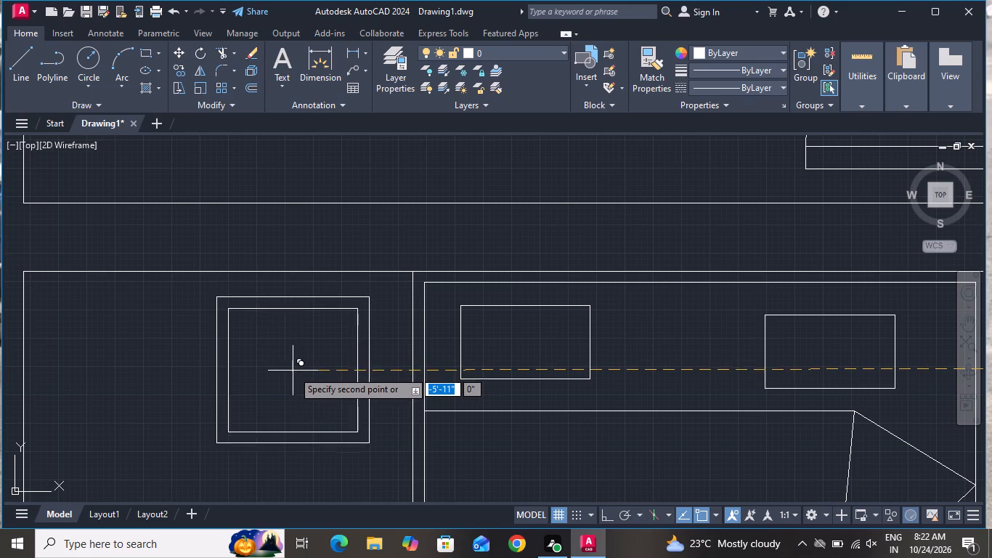
{"action": "scroll", "coordinate": [293, 371], "scroll_direction": "down", "scroll_amount": 1}
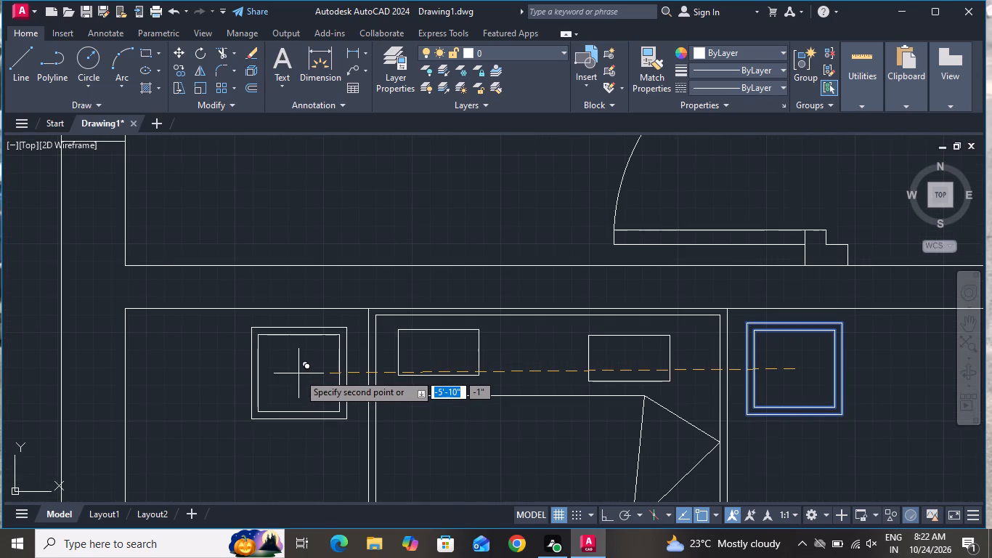
{"action": "left_click", "coordinate": [301, 373]}
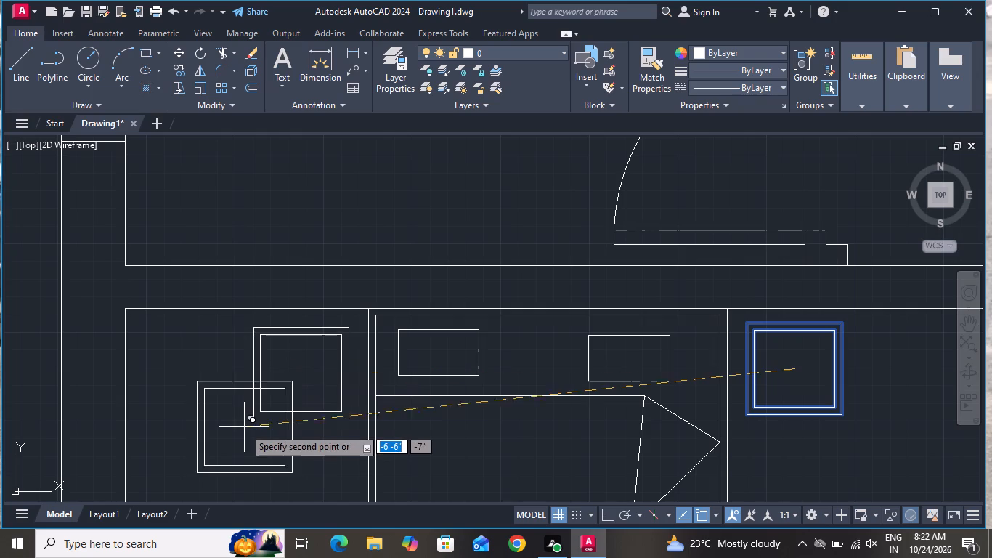
{"action": "right_click", "coordinate": [244, 437]}
{"action": "left_click", "coordinate": [304, 251]}
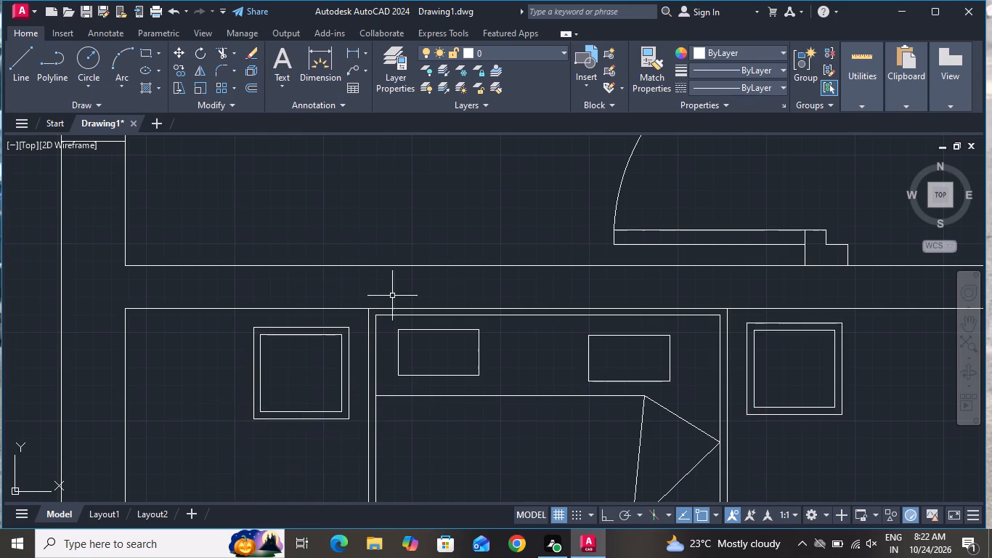
Place the Toilet - Imperial block from the tool palettes near the door of the small bathroom north of the bedroom, and close the palettes.
{"action": "scroll", "coordinate": [433, 301], "scroll_direction": "down", "scroll_amount": 3}
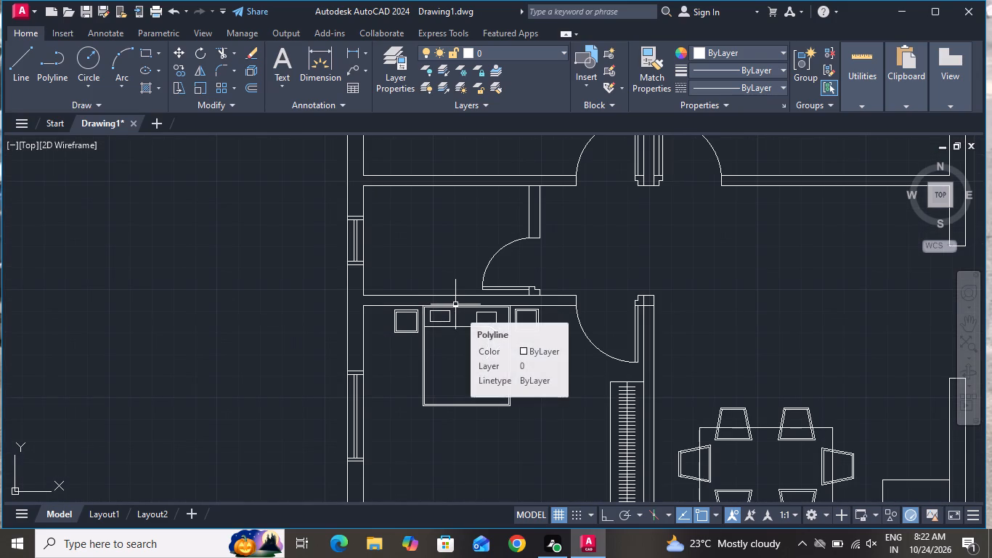
{"action": "scroll", "coordinate": [466, 300], "scroll_direction": "down", "scroll_amount": 2}
{"action": "scroll", "coordinate": [458, 378], "scroll_direction": "up", "scroll_amount": 1}
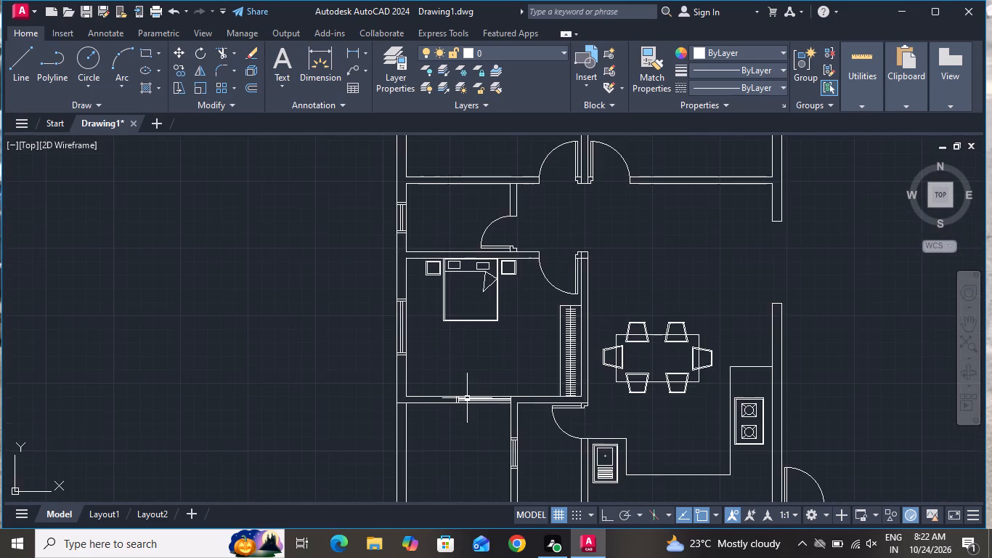
{"action": "scroll", "coordinate": [467, 398], "scroll_direction": "up", "scroll_amount": 2}
{"action": "scroll", "coordinate": [481, 422], "scroll_direction": "down", "scroll_amount": 1}
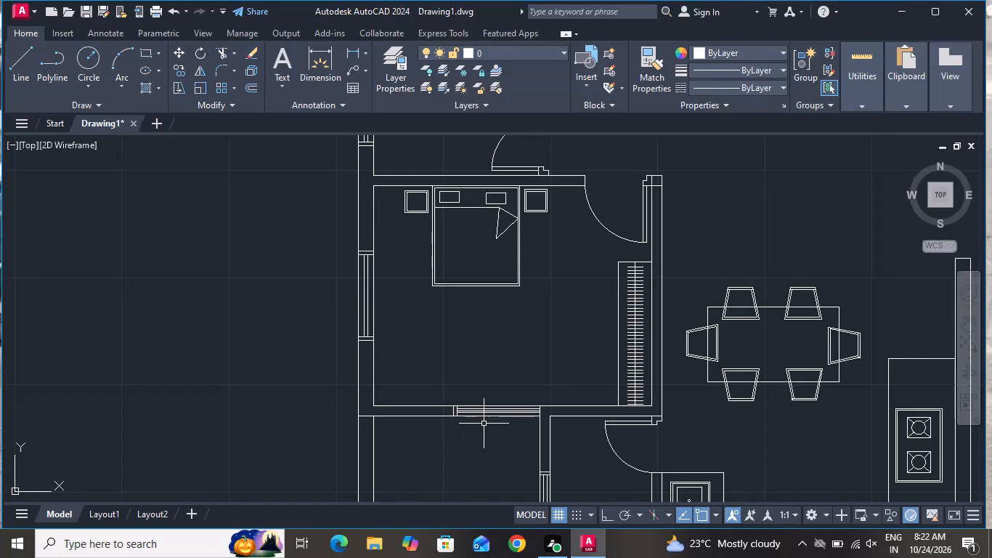
{"action": "scroll", "coordinate": [484, 424], "scroll_direction": "down", "scroll_amount": 2}
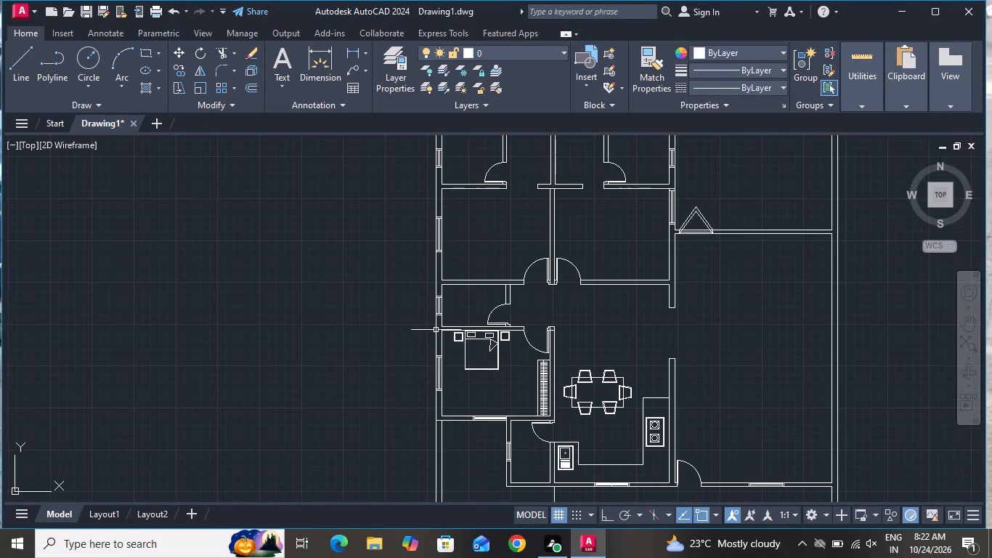
{"action": "scroll", "coordinate": [418, 345], "scroll_direction": "up", "scroll_amount": 1}
{"action": "scroll", "coordinate": [431, 345], "scroll_direction": "down", "scroll_amount": 1}
{"action": "type", "text": "tp"}
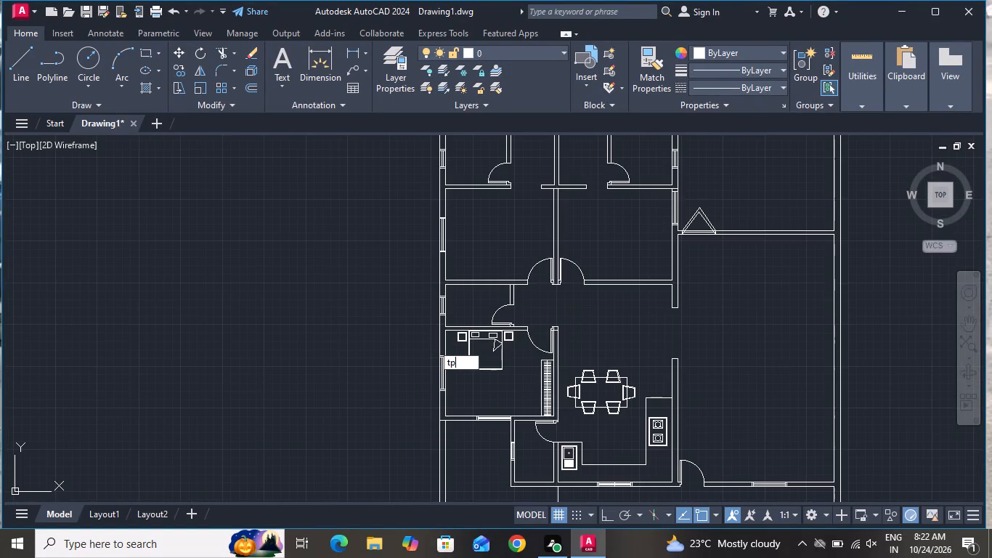
{"action": "key", "text": "space"}
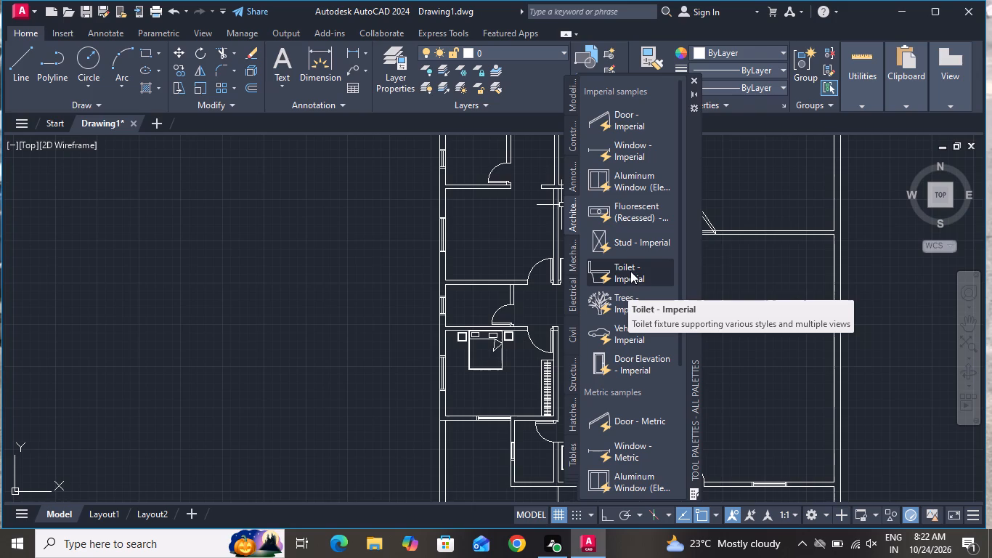
{"action": "left_click_drag", "start_coordinate": [630, 271], "coordinate": [513, 301]}
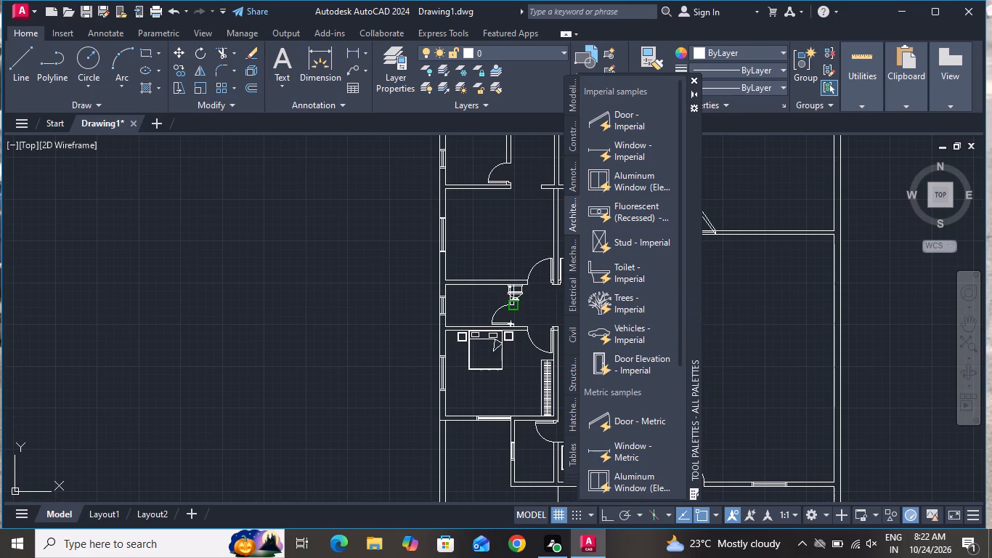
{"action": "left_click_drag", "start_coordinate": [513, 301], "coordinate": [505, 301]}
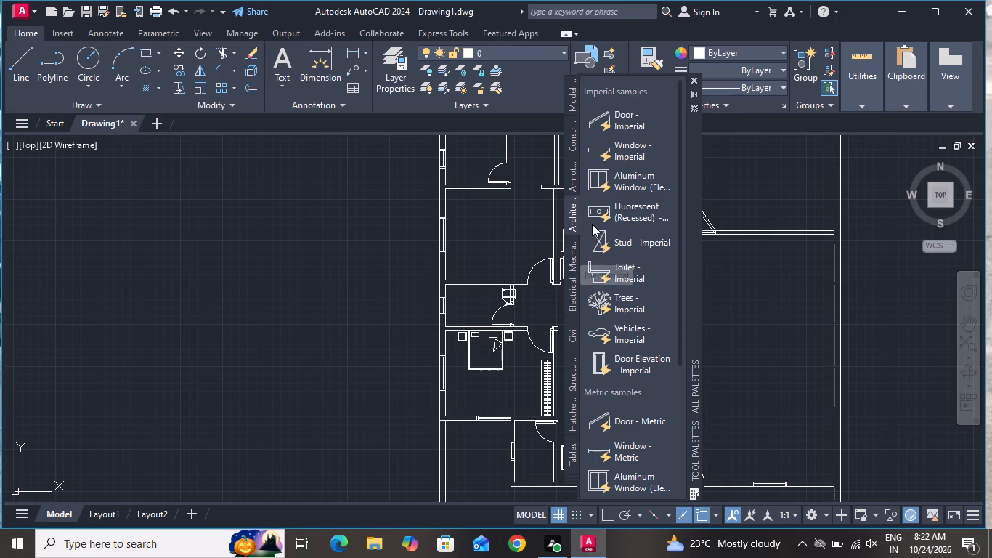
{"action": "left_click", "coordinate": [691, 74]}
{"action": "left_click", "coordinate": [693, 76]}
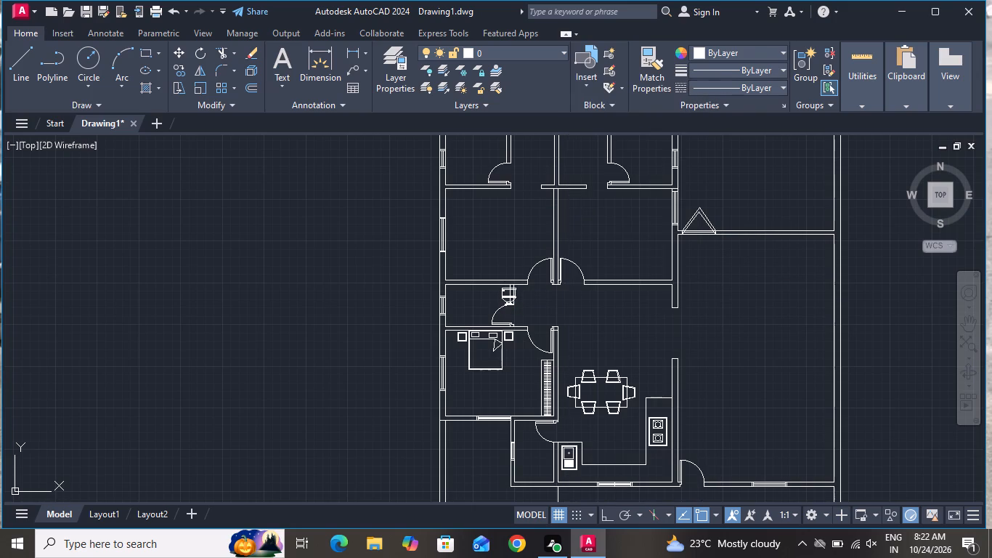
Switch the toilet block's view to Round (Plan).
{"action": "scroll", "coordinate": [492, 321], "scroll_direction": "up", "scroll_amount": 3}
{"action": "left_click", "coordinate": [531, 225]}
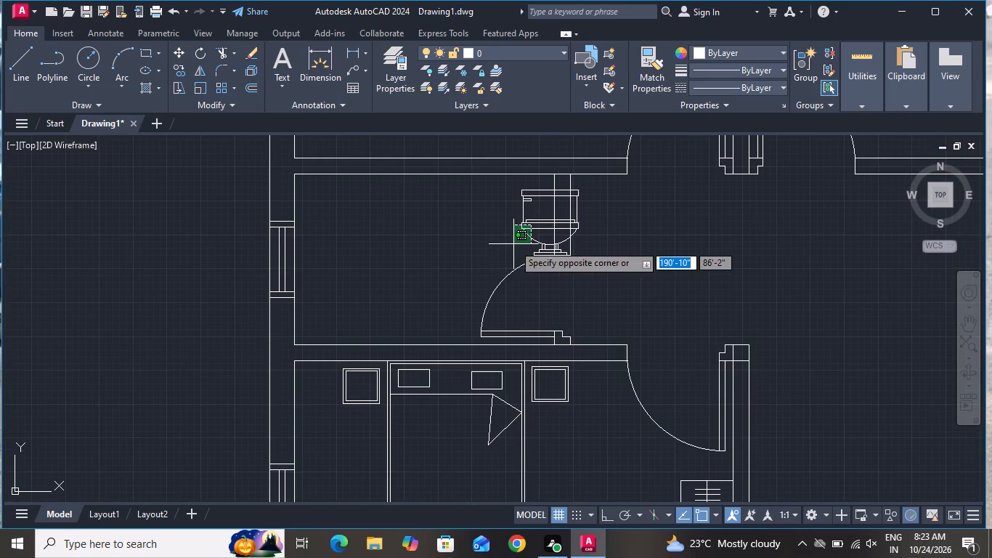
{"action": "left_click", "coordinate": [513, 243]}
{"action": "left_click", "coordinate": [511, 268]}
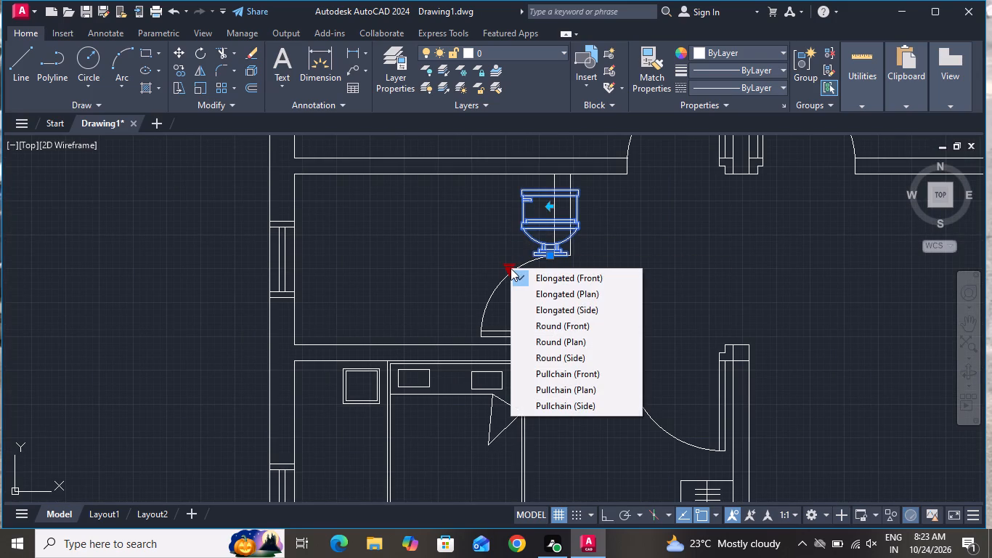
{"action": "left_click", "coordinate": [557, 335]}
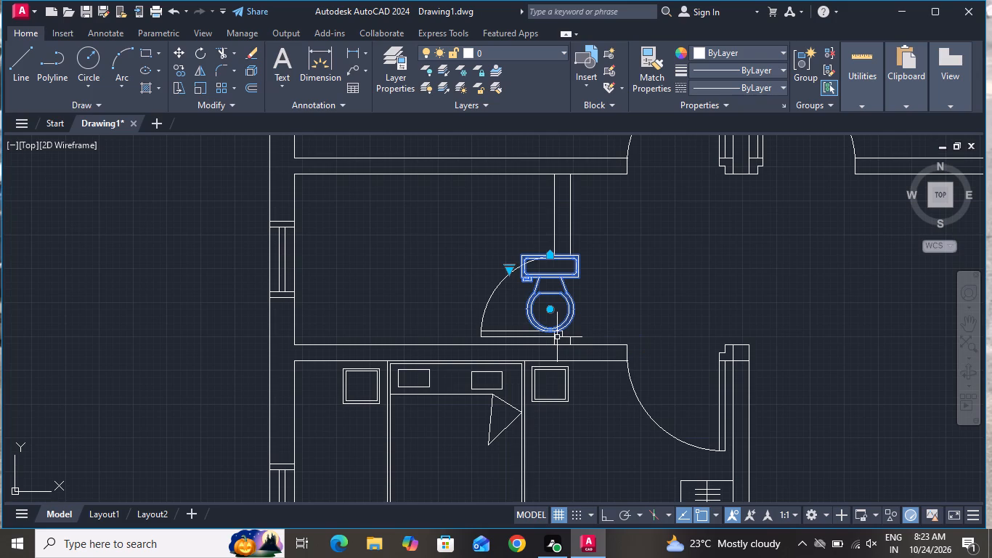
Turn Ortho on and rotate the toilet 90° counterclockwise so its tank faces west and its bowl east.
{"action": "scroll", "coordinate": [604, 365], "scroll_direction": "down", "scroll_amount": 1}
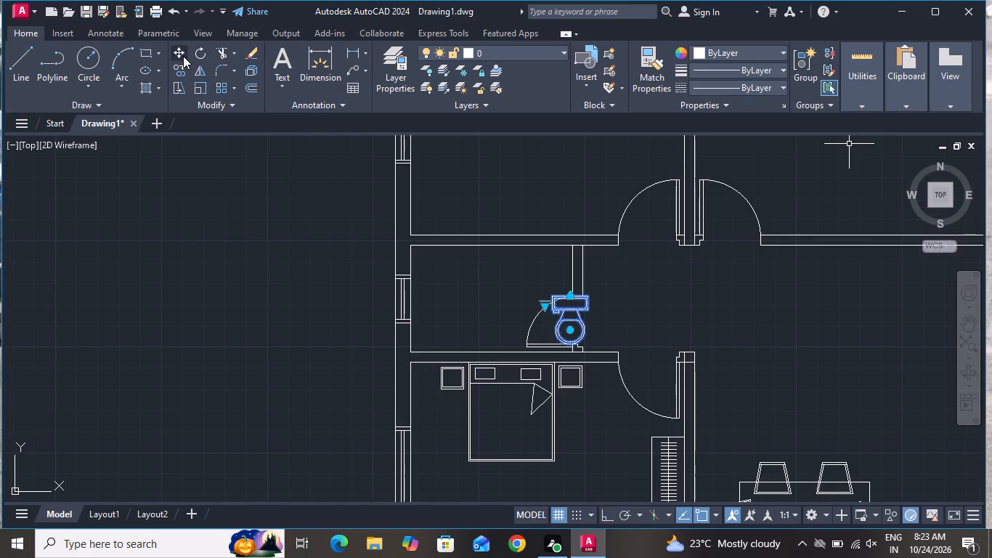
{"action": "left_click", "coordinate": [199, 59]}
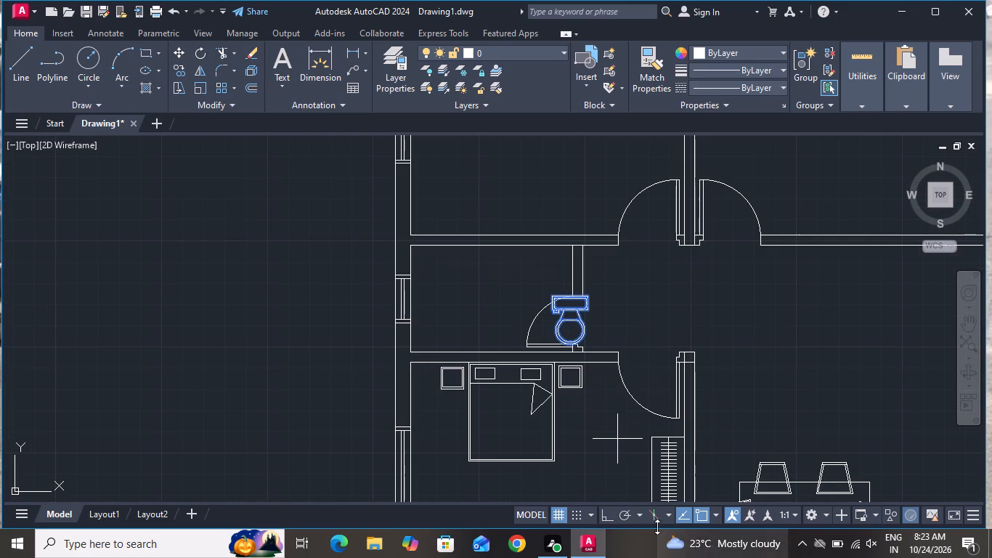
{"action": "left_click", "coordinate": [602, 517]}
{"action": "left_click", "coordinate": [545, 294]}
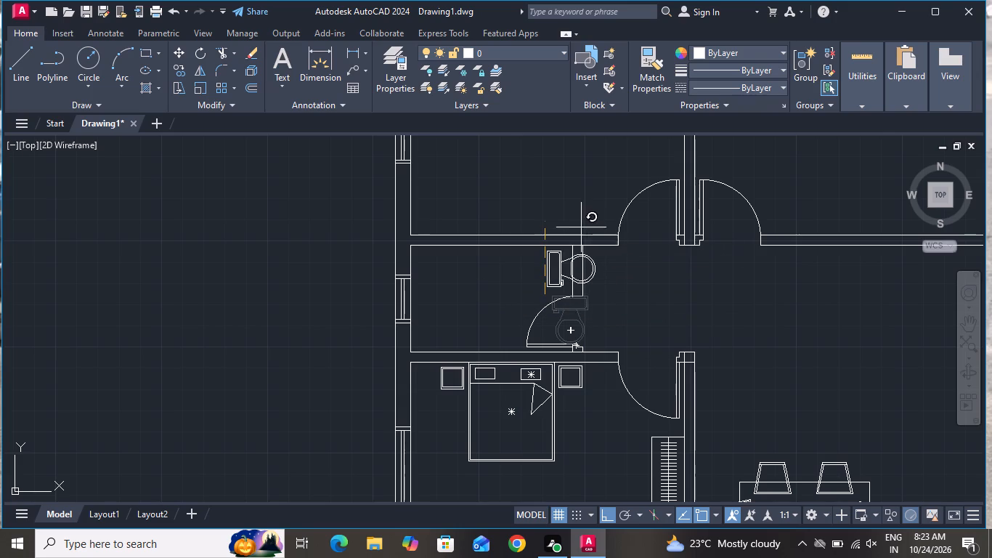
{"action": "left_click", "coordinate": [579, 199]}
Turn Ortho off and move the toilet southwest so its tank backs onto the bathroom's west wall at the window.
{"action": "left_click", "coordinate": [550, 266]}
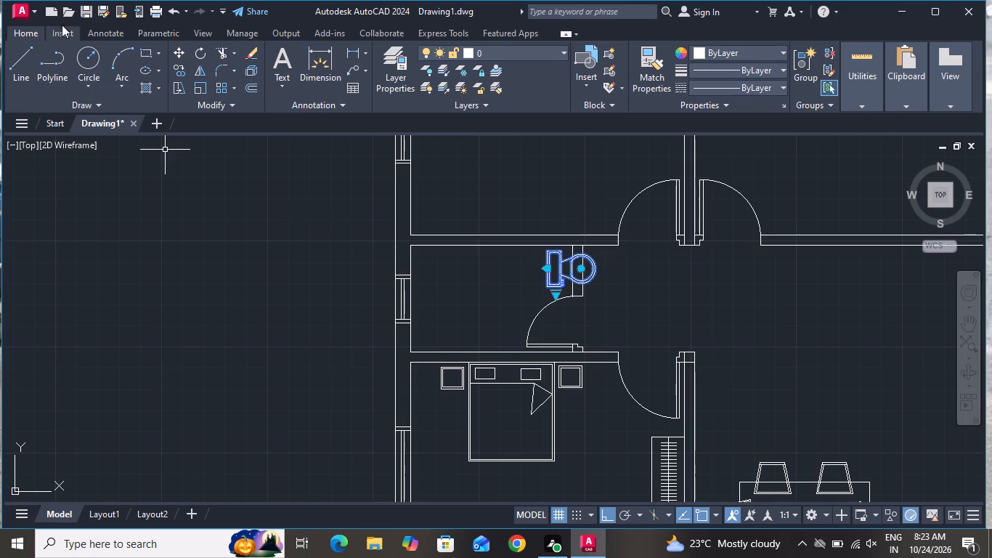
{"action": "left_click", "coordinate": [184, 53]}
{"action": "left_click", "coordinate": [606, 514]}
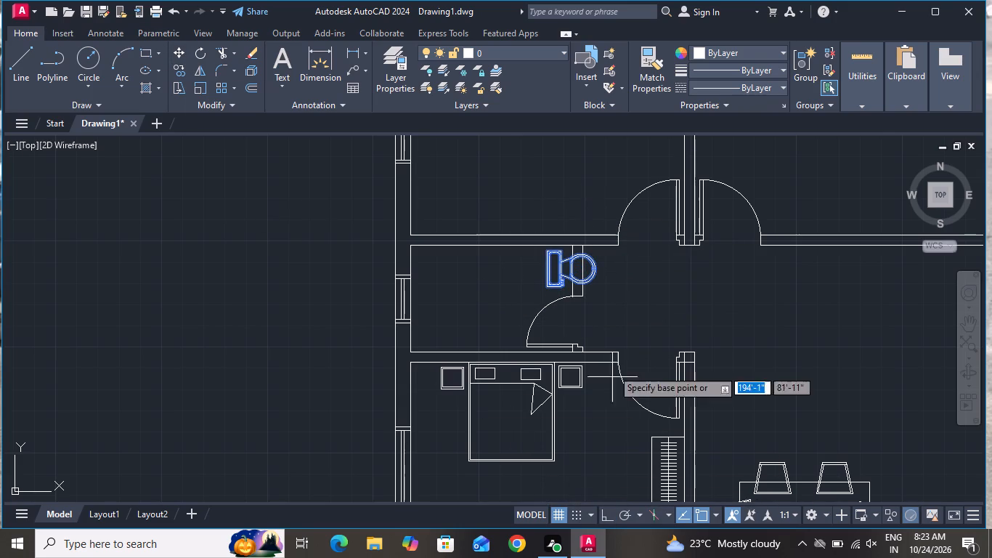
{"action": "scroll", "coordinate": [527, 264], "scroll_direction": "up", "scroll_amount": 2}
{"action": "left_click", "coordinate": [571, 280]}
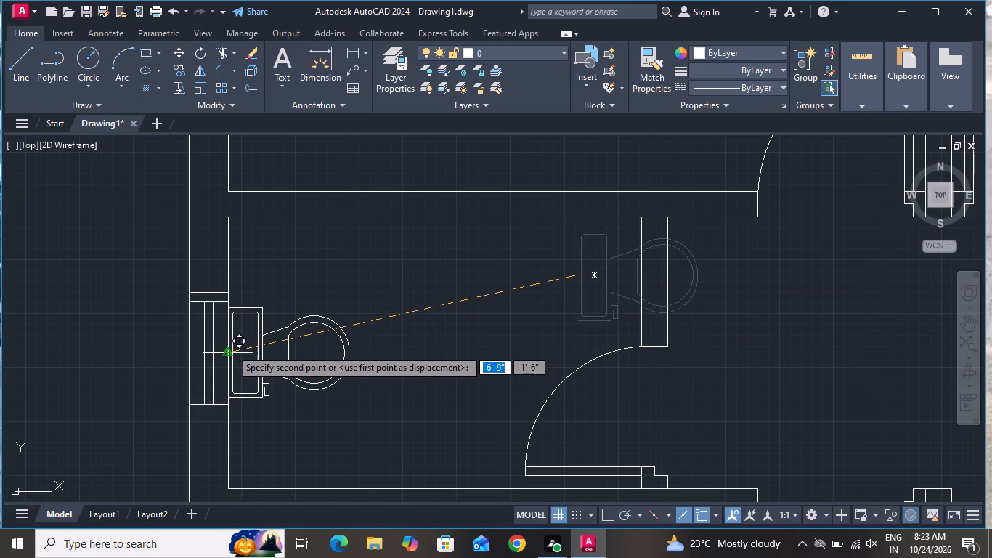
{"action": "left_click", "coordinate": [231, 342]}
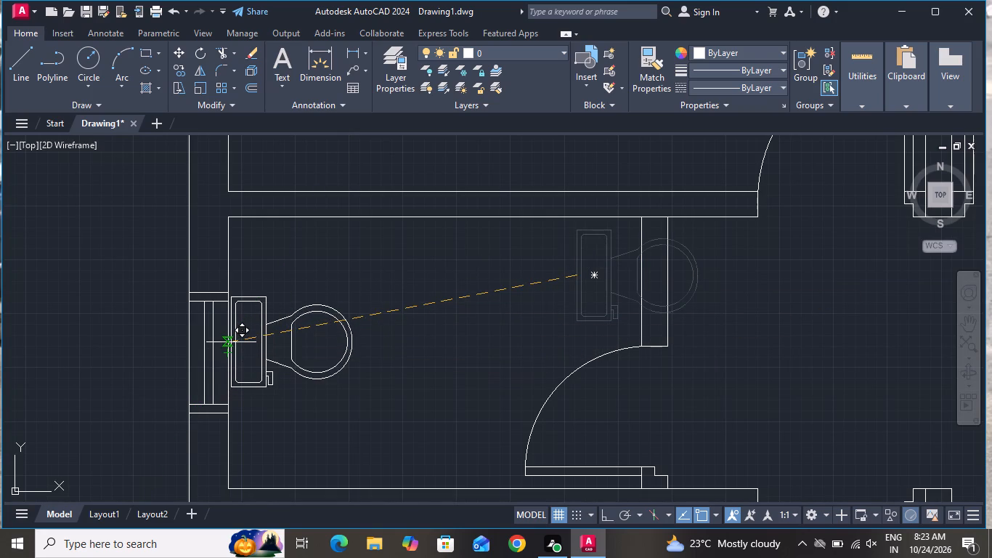
Draw a rectangle about 2'-3" by 1'-9" against the bathroom's north wall, just west of the partition beside the door.
{"action": "scroll", "coordinate": [336, 379], "scroll_direction": "down", "scroll_amount": 2}
{"action": "scroll", "coordinate": [424, 390], "scroll_direction": "down", "scroll_amount": 1}
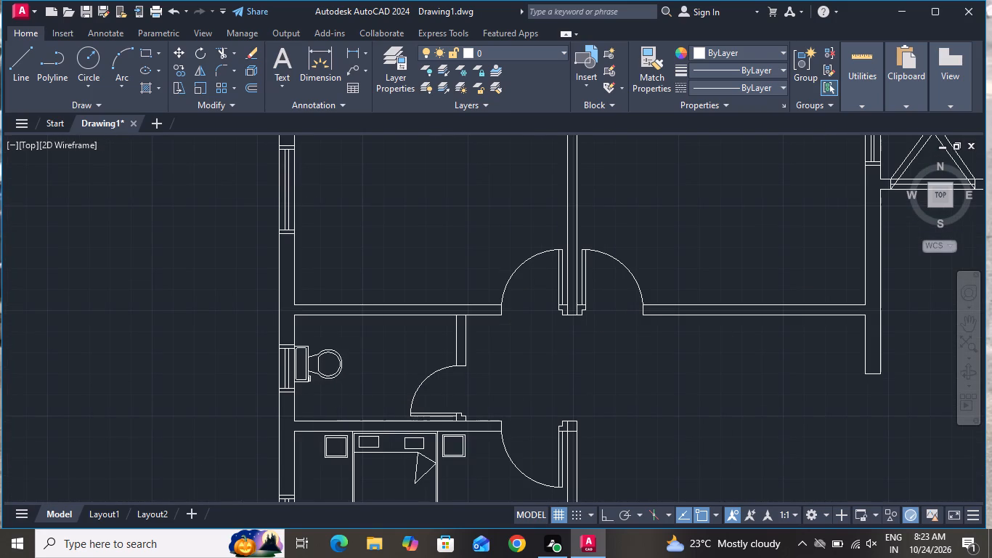
{"action": "left_click", "coordinate": [142, 52]}
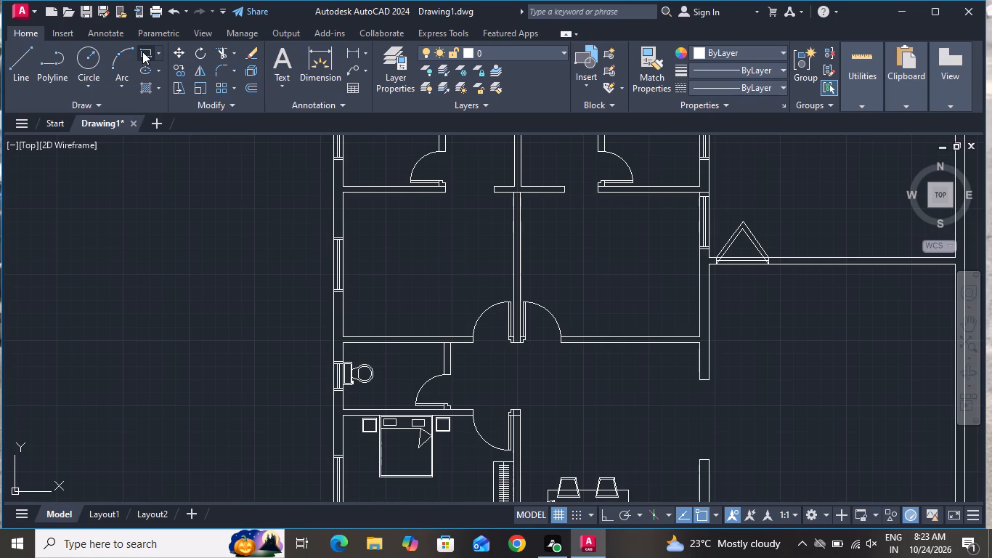
{"action": "scroll", "coordinate": [398, 341], "scroll_direction": "up", "scroll_amount": 2}
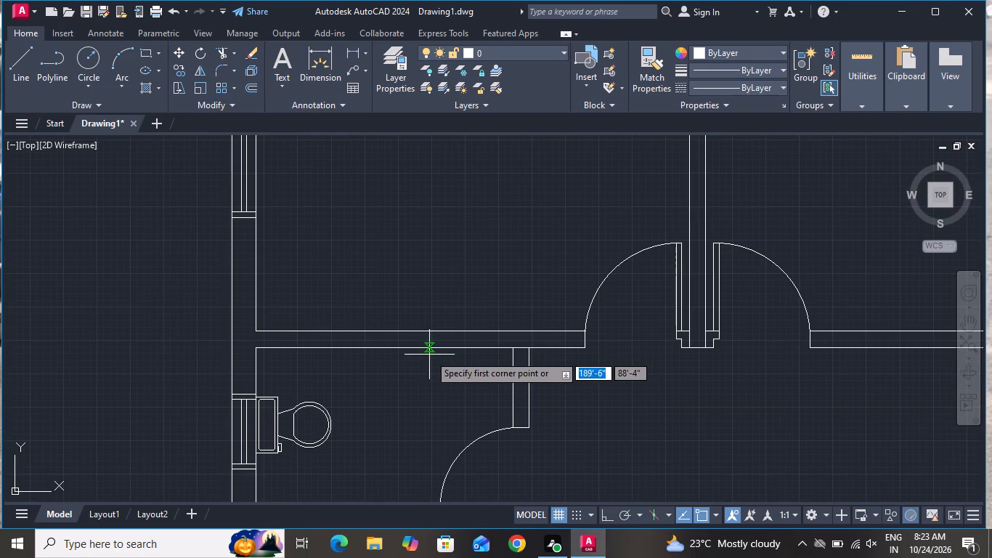
{"action": "left_click", "coordinate": [430, 346]}
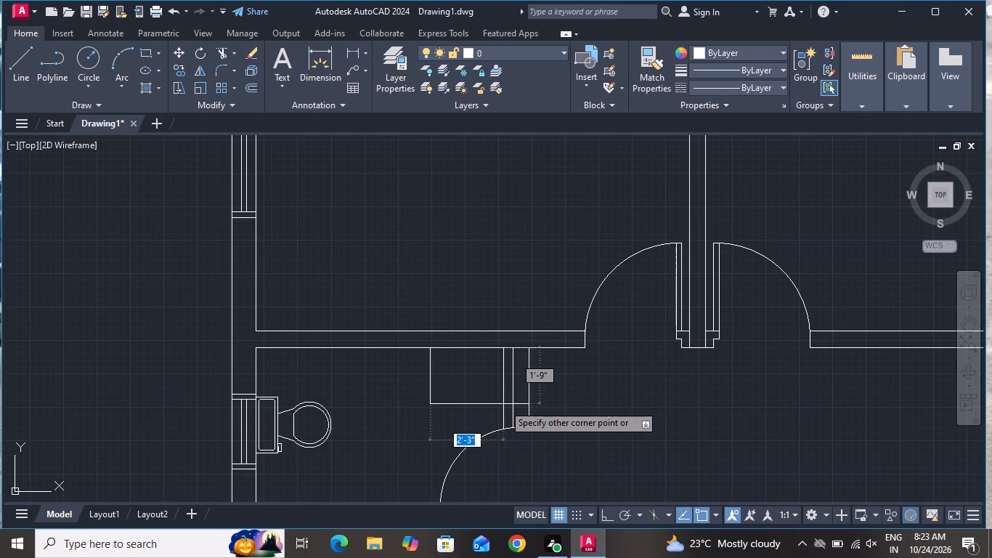
{"action": "left_click", "coordinate": [503, 403]}
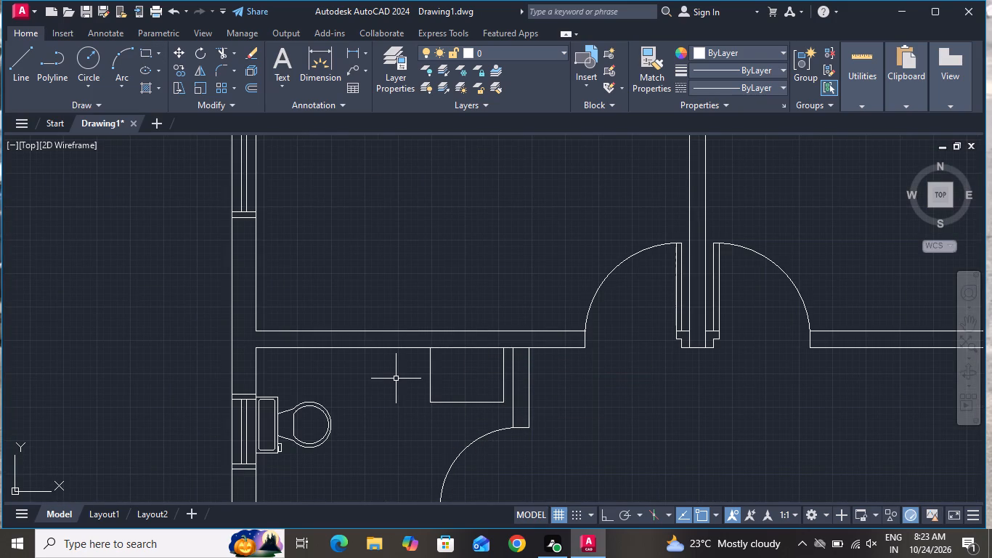
Offset the new bathroom rectangle 1" inward.
{"action": "type", "text": "o 1"}
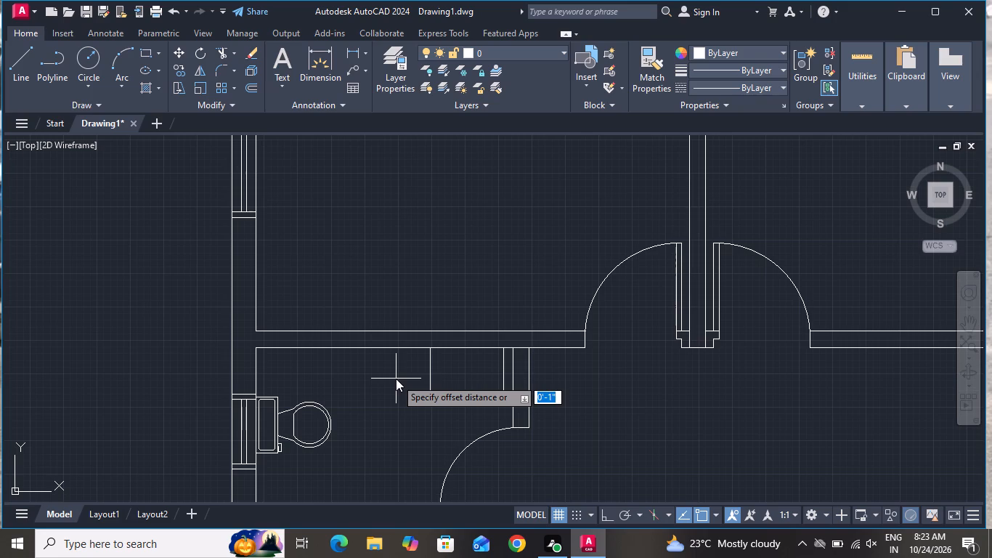
{"action": "key", "text": "shift+quotedbl"}
{"action": "key", "text": "Return"}
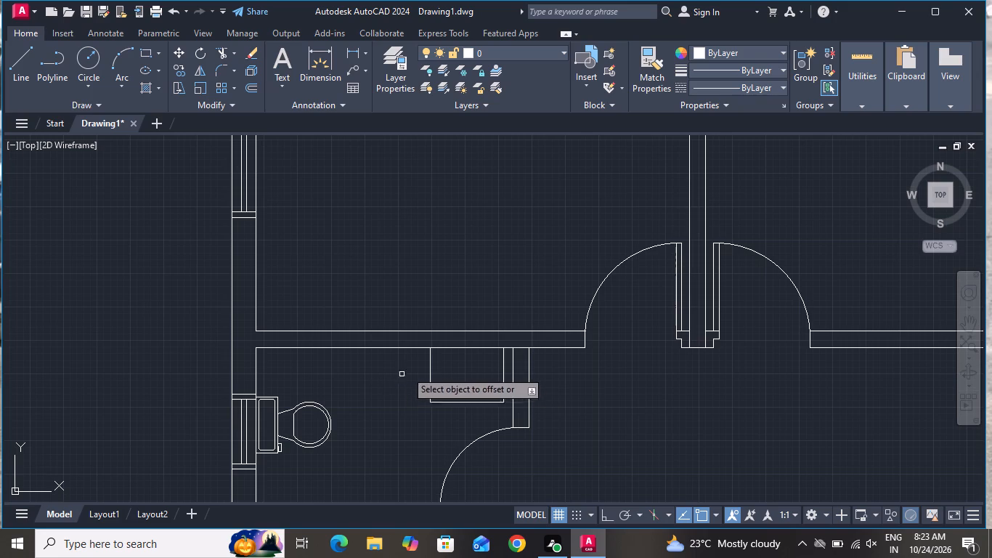
{"action": "left_click", "coordinate": [451, 403]}
{"action": "left_click", "coordinate": [451, 395]}
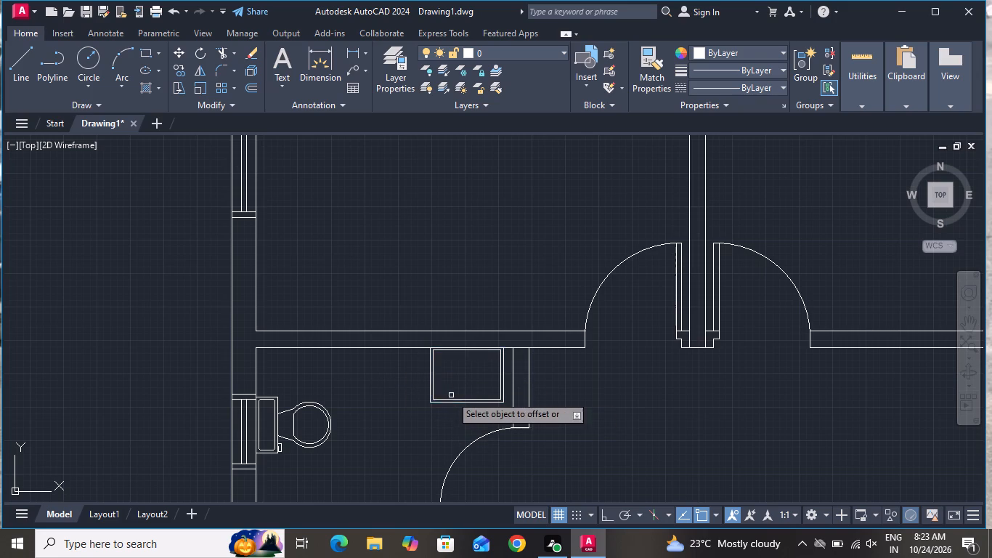
Draw a small drain circle at the centre of the washbasin's inner rectangle.
{"action": "right_click", "coordinate": [423, 406]}
{"action": "left_click", "coordinate": [448, 272]}
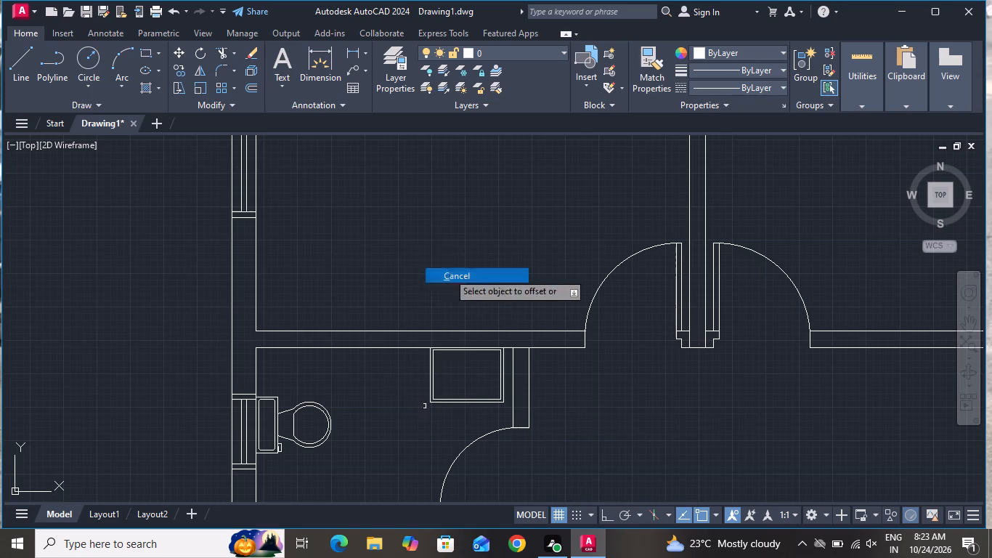
{"action": "left_click", "coordinate": [92, 62]}
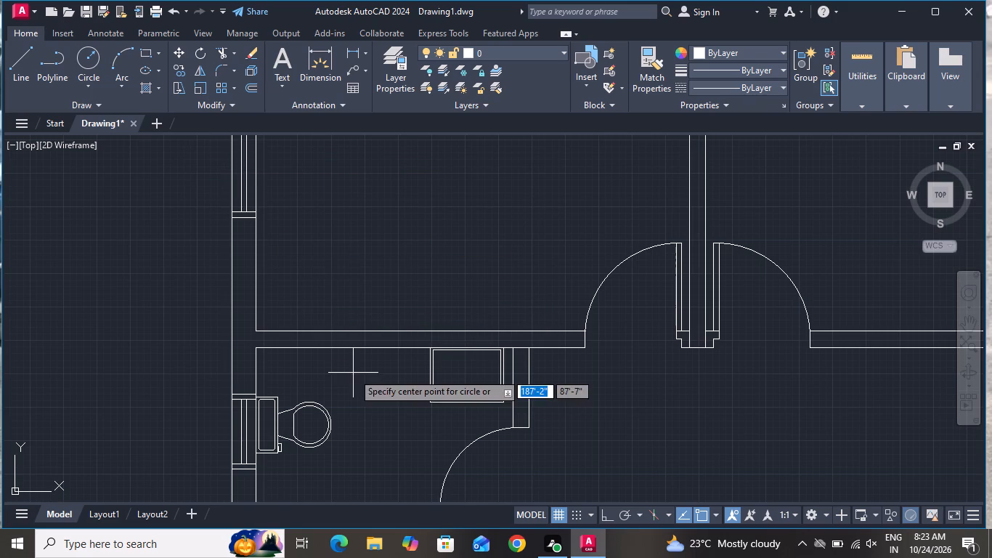
{"action": "scroll", "coordinate": [426, 373], "scroll_direction": "up", "scroll_amount": 2}
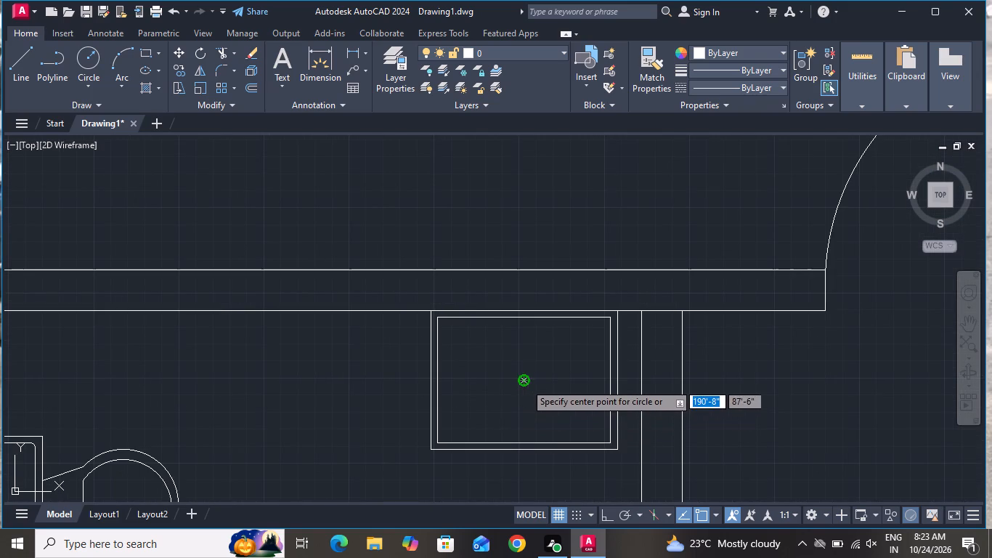
{"action": "left_click", "coordinate": [525, 383]}
{"action": "left_click", "coordinate": [525, 385]}
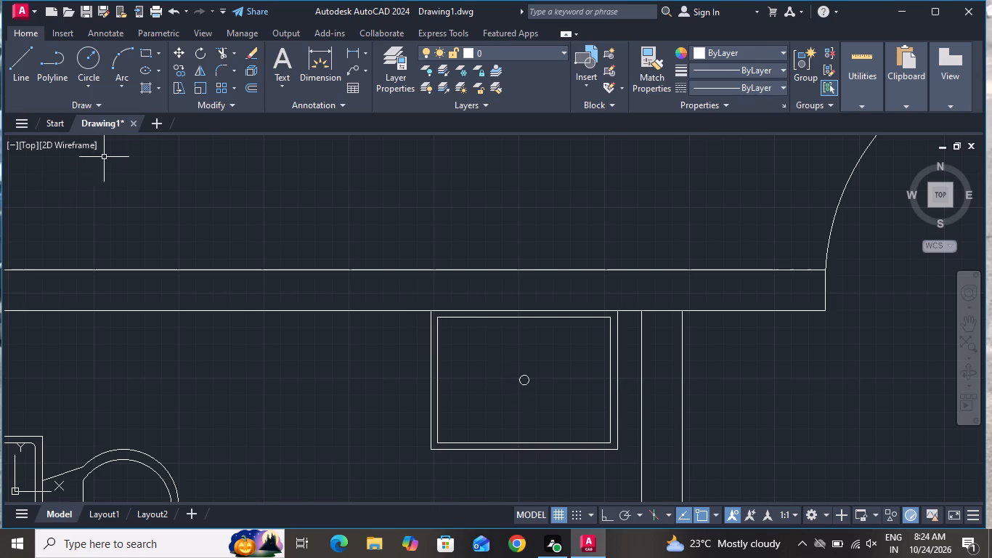
Draw a faucet rectangle about 1" by 8" from the midpoint of the basin's inner north edge down toward the drain circle.
{"action": "left_click", "coordinate": [143, 51]}
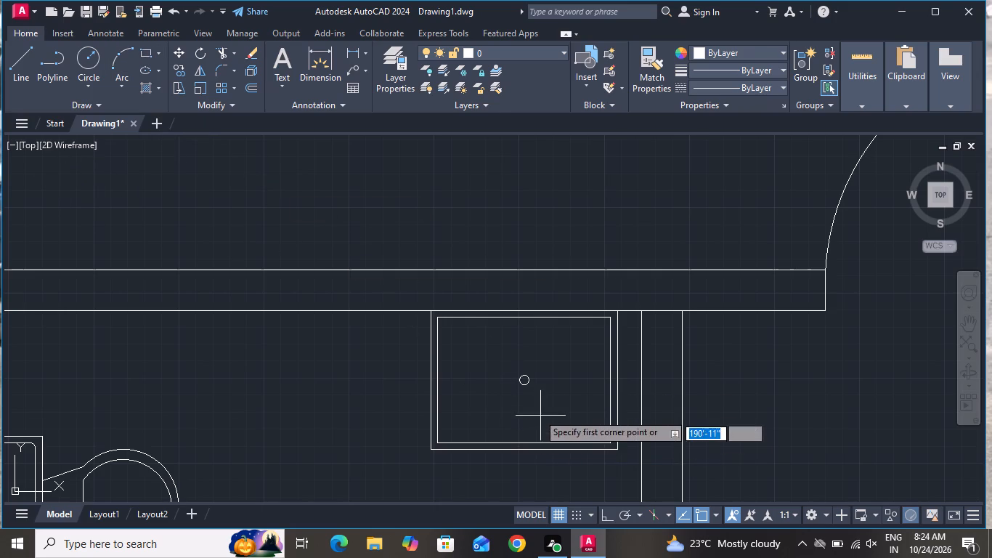
{"action": "scroll", "coordinate": [516, 387], "scroll_direction": "up", "scroll_amount": 2}
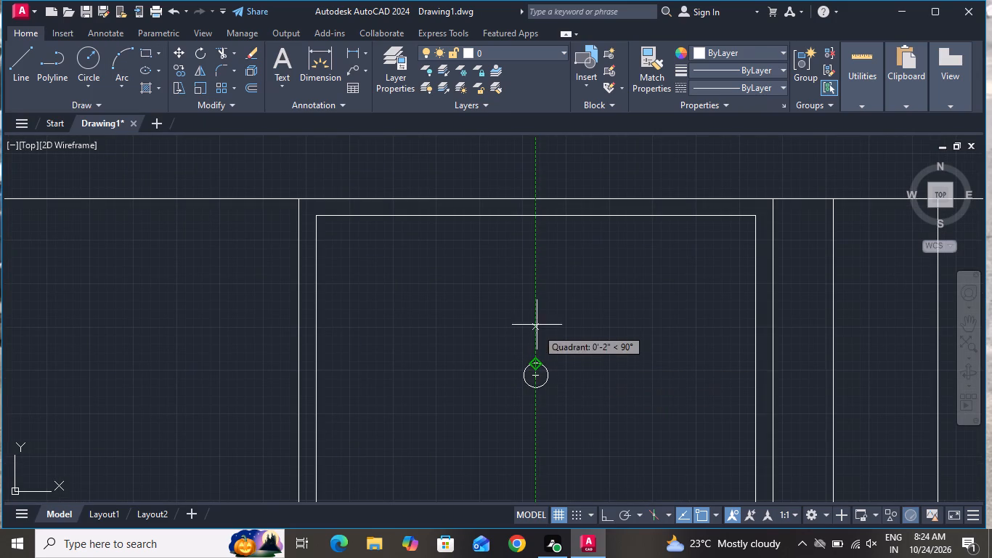
{"action": "left_click", "coordinate": [533, 213]}
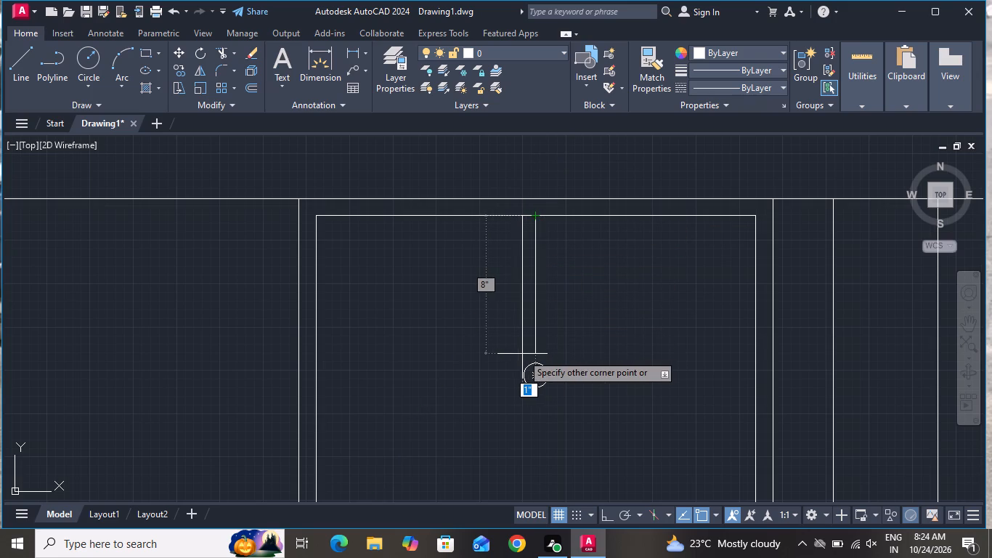
{"action": "left_click", "coordinate": [523, 350]}
Move the faucet rectangle by its top-edge midpoint to the midpoint of the basin's outer north edge, centring it above the drain.
{"action": "left_click", "coordinate": [553, 243]}
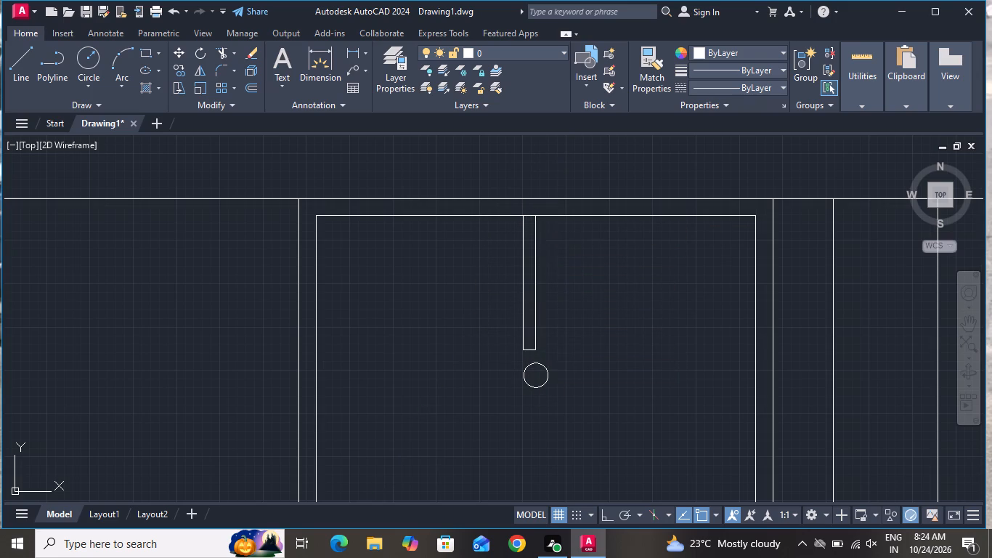
{"action": "left_click", "coordinate": [475, 274]}
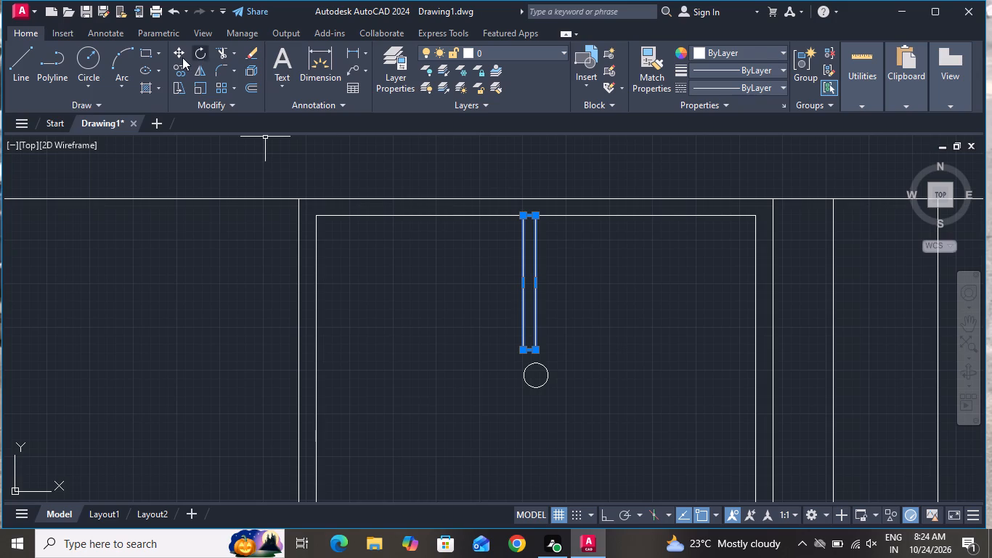
{"action": "left_click", "coordinate": [182, 56]}
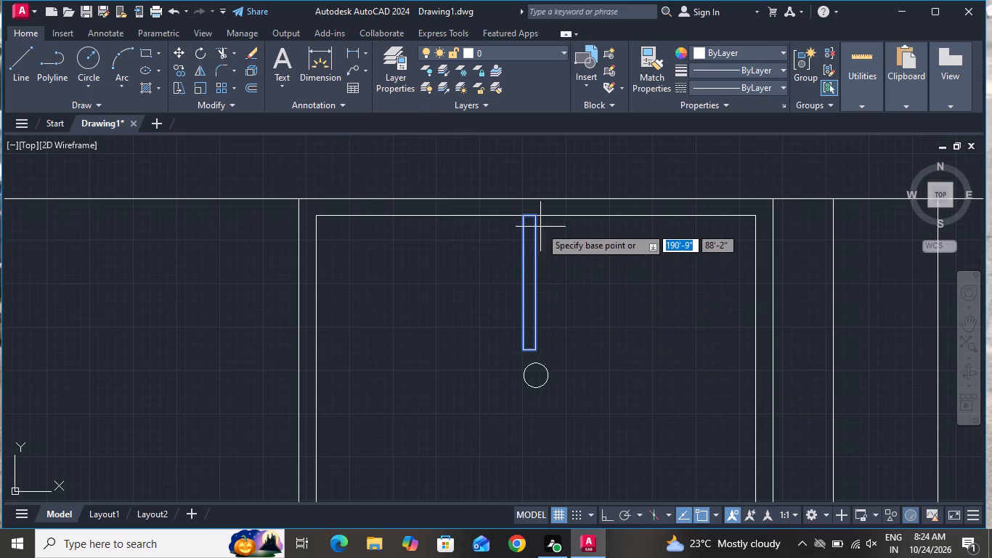
{"action": "left_click", "coordinate": [530, 219]}
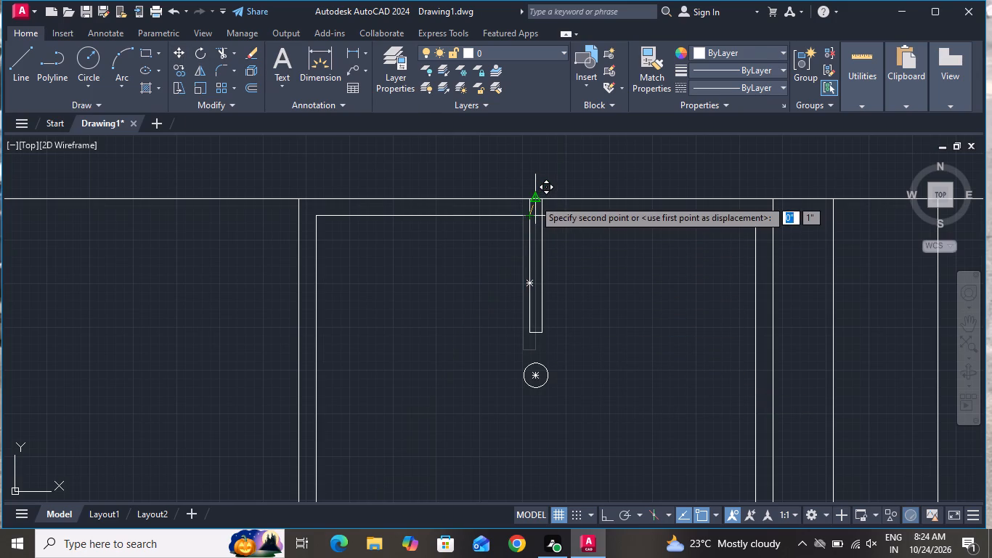
{"action": "left_click", "coordinate": [534, 198]}
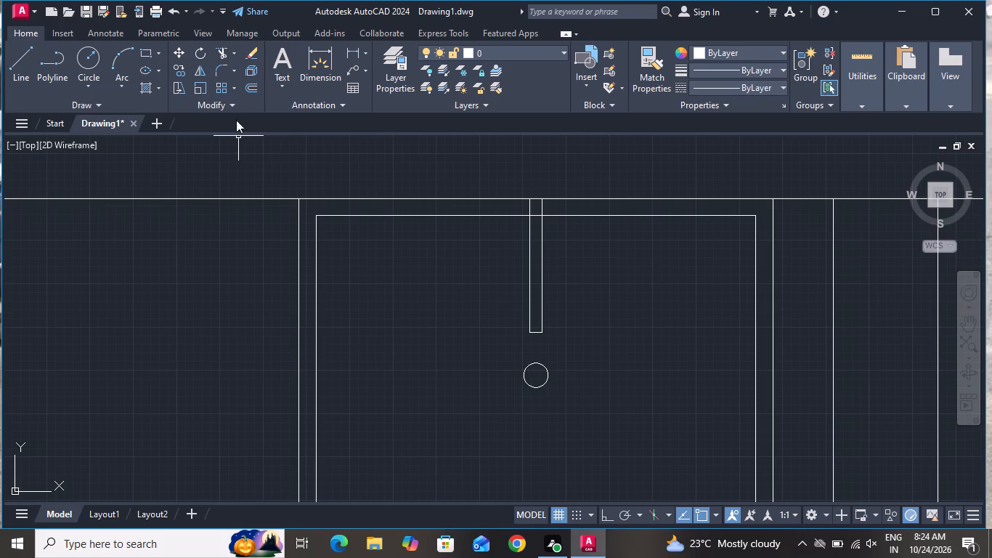
Trim the part of the basin's inner north edge that crosses the faucet rectangle.
{"action": "left_click", "coordinate": [219, 52]}
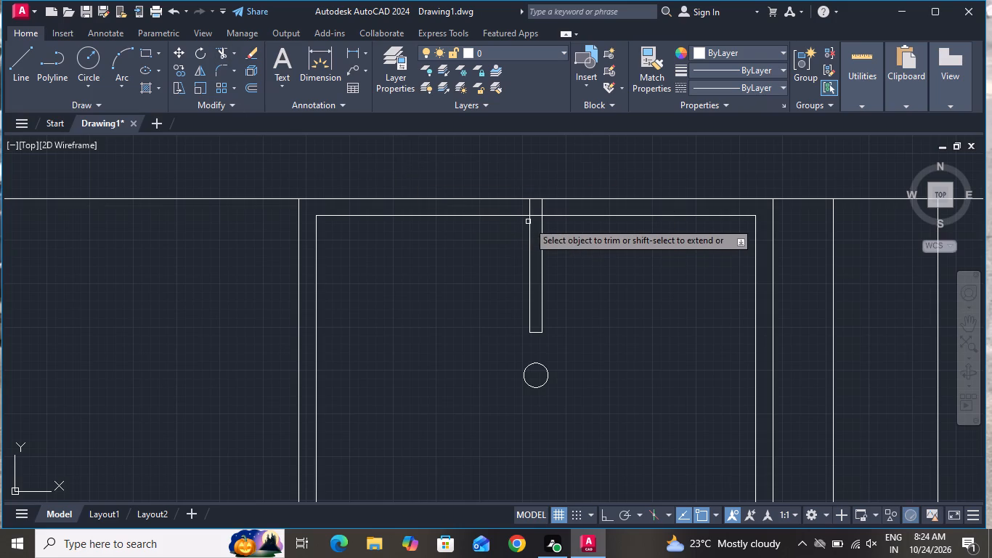
{"action": "scroll", "coordinate": [531, 217], "scroll_direction": "up", "scroll_amount": 3}
{"action": "left_click", "coordinate": [537, 206]}
{"action": "left_click", "coordinate": [537, 225]}
{"action": "right_click", "coordinate": [601, 283]}
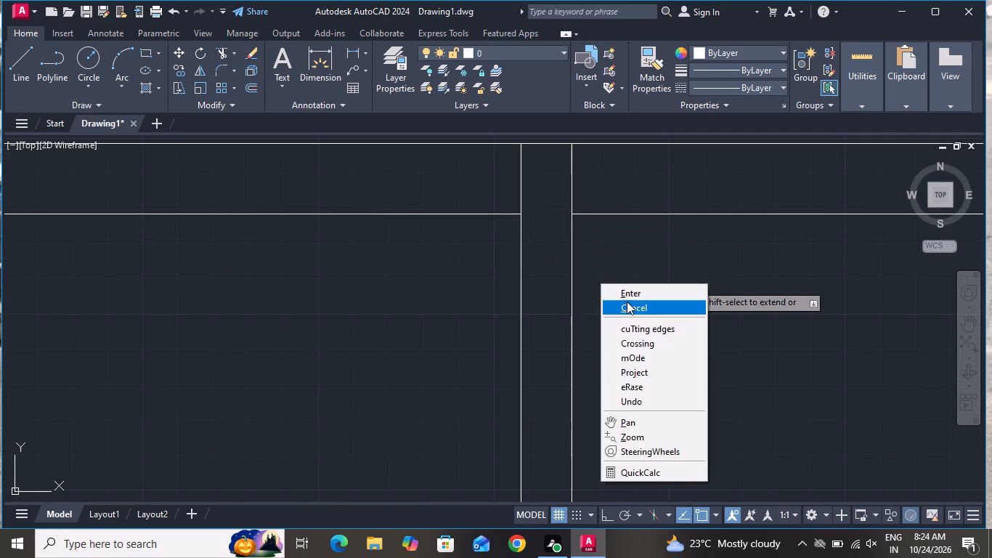
{"action": "left_click", "coordinate": [627, 302]}
Look over the whole floor plan, from the furnished bathroom and bedroom to the rooms along the north side.
{"action": "scroll", "coordinate": [627, 302], "scroll_direction": "down", "scroll_amount": 4}
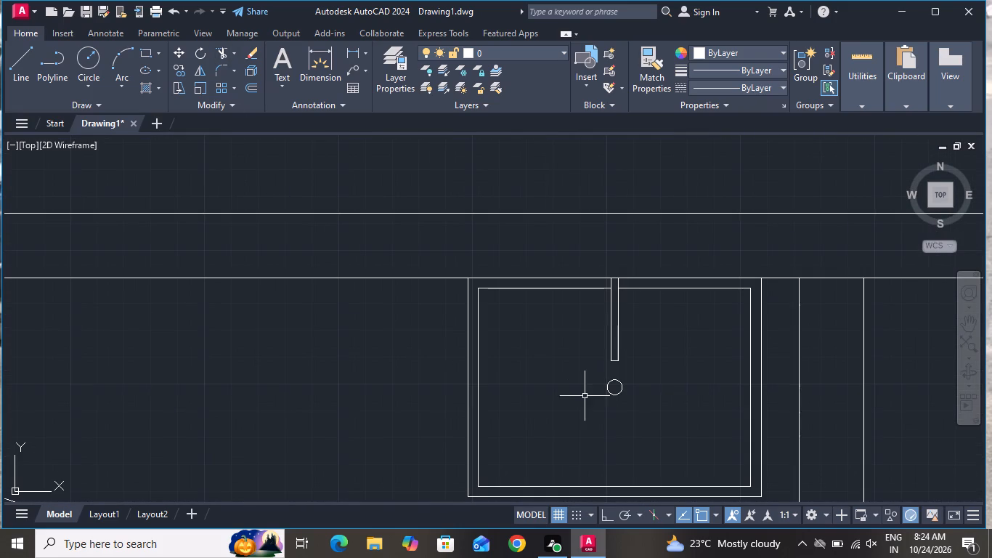
{"action": "scroll", "coordinate": [592, 403], "scroll_direction": "up", "scroll_amount": 1}
{"action": "scroll", "coordinate": [592, 403], "scroll_direction": "down", "scroll_amount": 4}
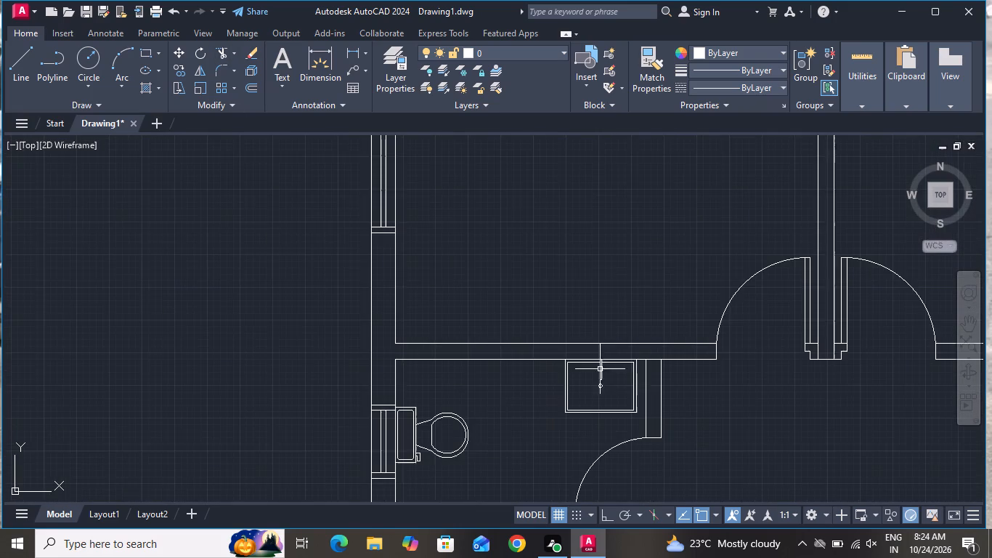
{"action": "scroll", "coordinate": [625, 357], "scroll_direction": "down", "scroll_amount": 3}
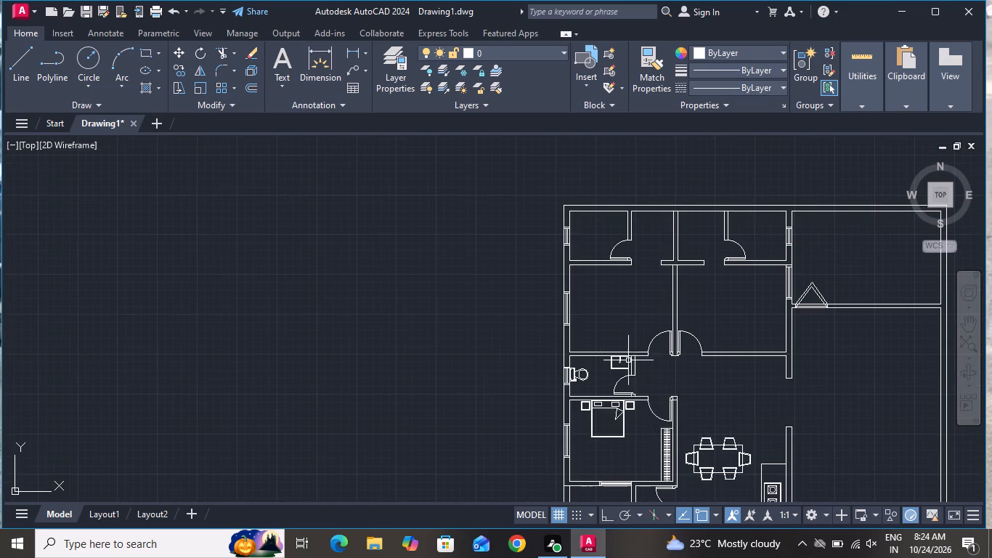
{"action": "scroll", "coordinate": [633, 392], "scroll_direction": "down", "scroll_amount": 2}
{"action": "scroll", "coordinate": [659, 443], "scroll_direction": "up", "scroll_amount": 2}
{"action": "scroll", "coordinate": [664, 435], "scroll_direction": "down", "scroll_amount": 2}
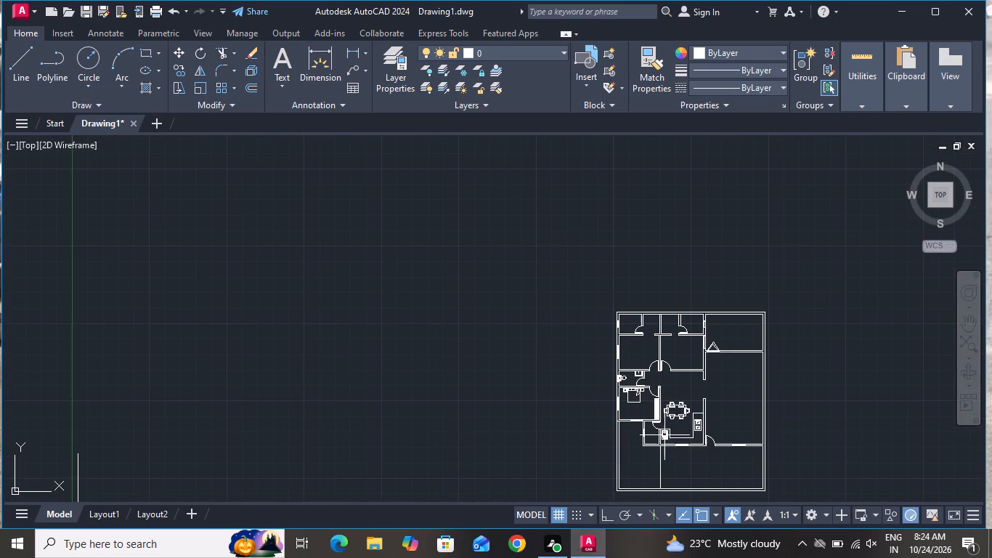
{"action": "scroll", "coordinate": [731, 316], "scroll_direction": "up", "scroll_amount": 2}
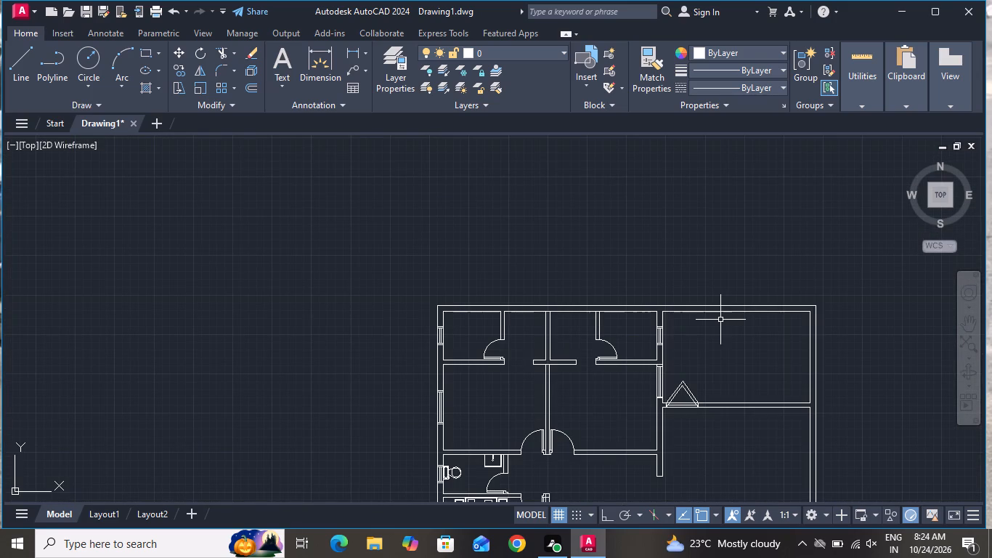
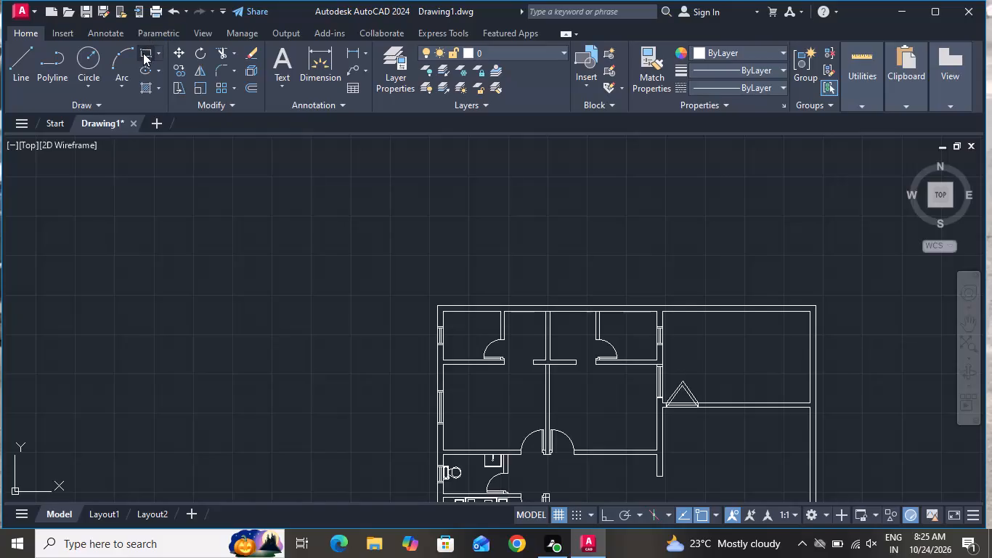
Draw a bed outline rectangle against the west wall of the western bedroom, in front of its window.
{"action": "scroll", "coordinate": [362, 336], "scroll_direction": "down", "scroll_amount": 1}
{"action": "scroll", "coordinate": [447, 415], "scroll_direction": "up", "scroll_amount": 1}
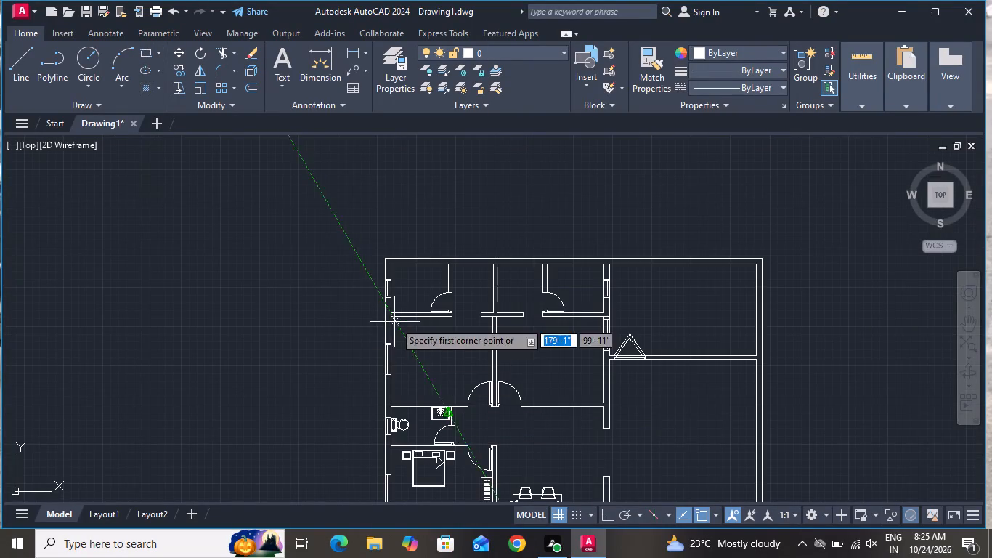
{"action": "scroll", "coordinate": [400, 333], "scroll_direction": "up", "scroll_amount": 2}
{"action": "left_click", "coordinate": [372, 346]}
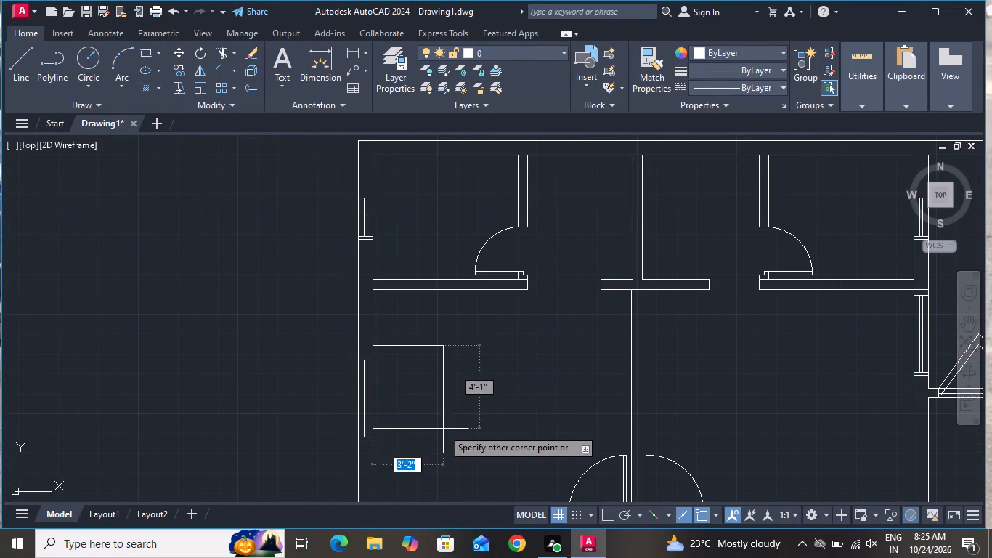
{"action": "left_click", "coordinate": [511, 457]}
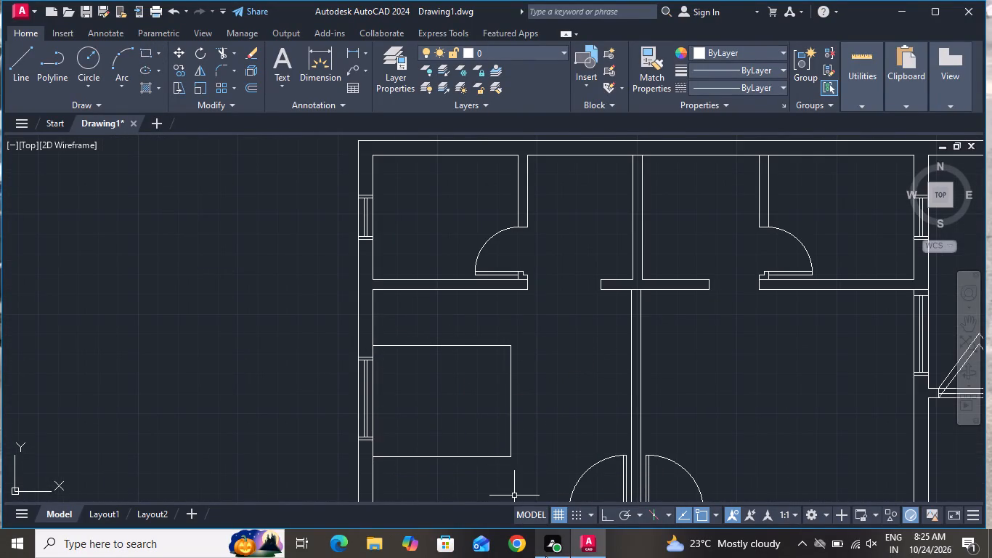
Offset the new bed rectangle 1" inward.
{"action": "scroll", "coordinate": [609, 500], "scroll_direction": "down", "scroll_amount": 1}
{"action": "scroll", "coordinate": [670, 405], "scroll_direction": "down", "scroll_amount": 3}
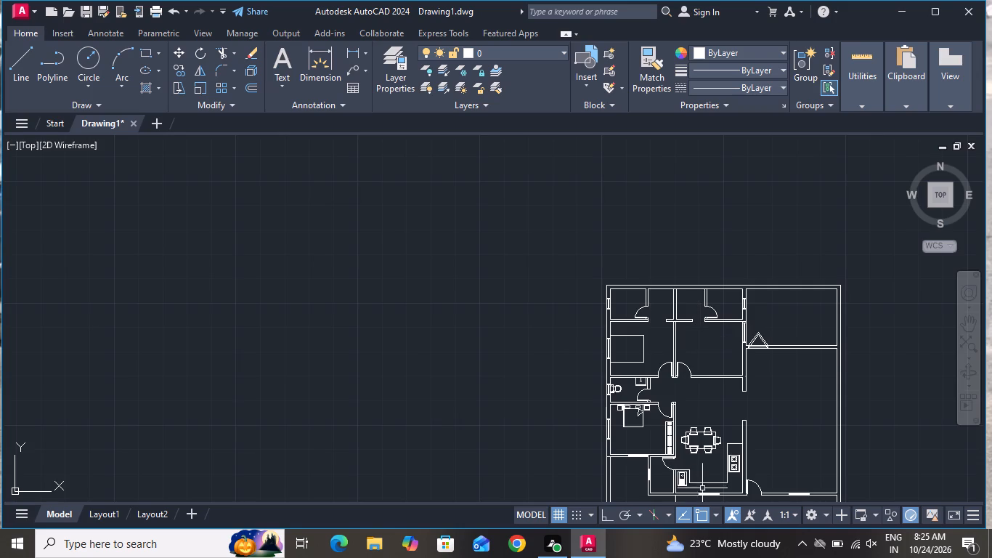
{"action": "scroll", "coordinate": [715, 432], "scroll_direction": "down", "scroll_amount": 1}
{"action": "scroll", "coordinate": [711, 490], "scroll_direction": "up", "scroll_amount": 2}
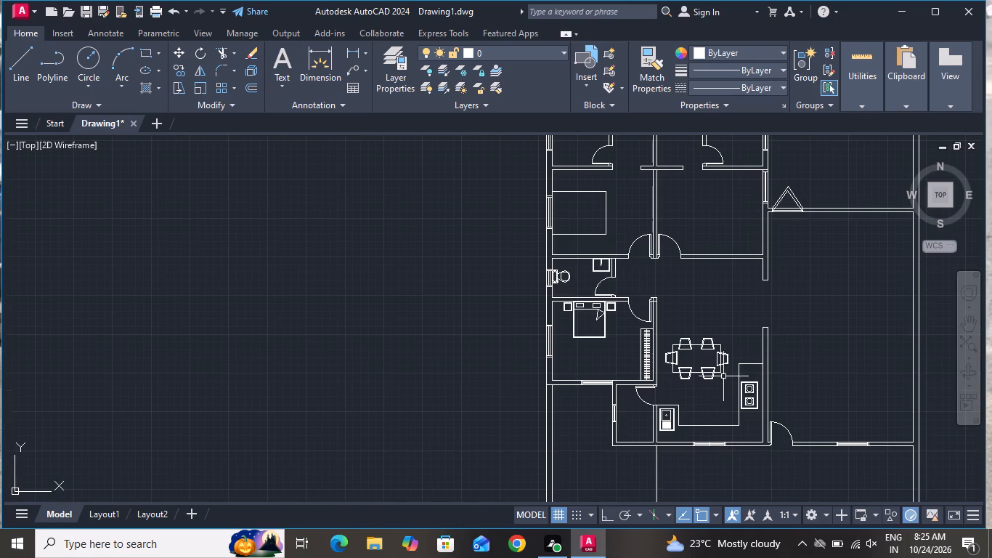
{"action": "scroll", "coordinate": [635, 280], "scroll_direction": "up", "scroll_amount": 1}
{"action": "scroll", "coordinate": [628, 294], "scroll_direction": "down", "scroll_amount": 1}
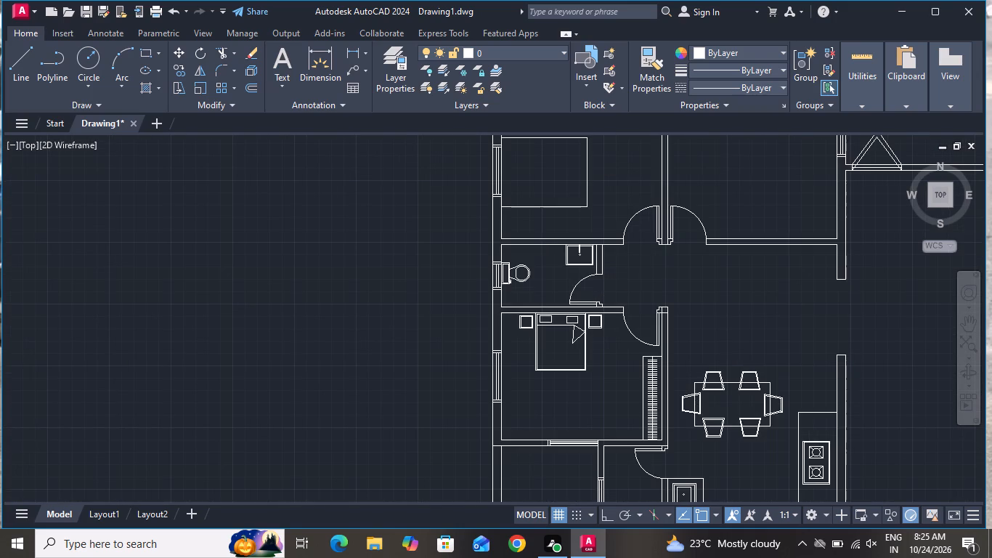
{"action": "scroll", "coordinate": [622, 174], "scroll_direction": "up", "scroll_amount": 2}
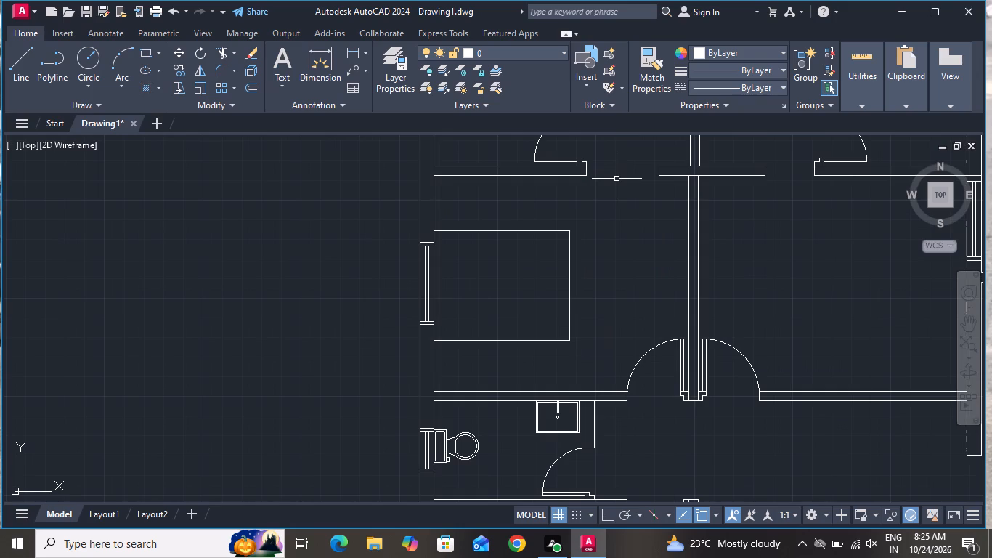
{"action": "key", "text": "o"}
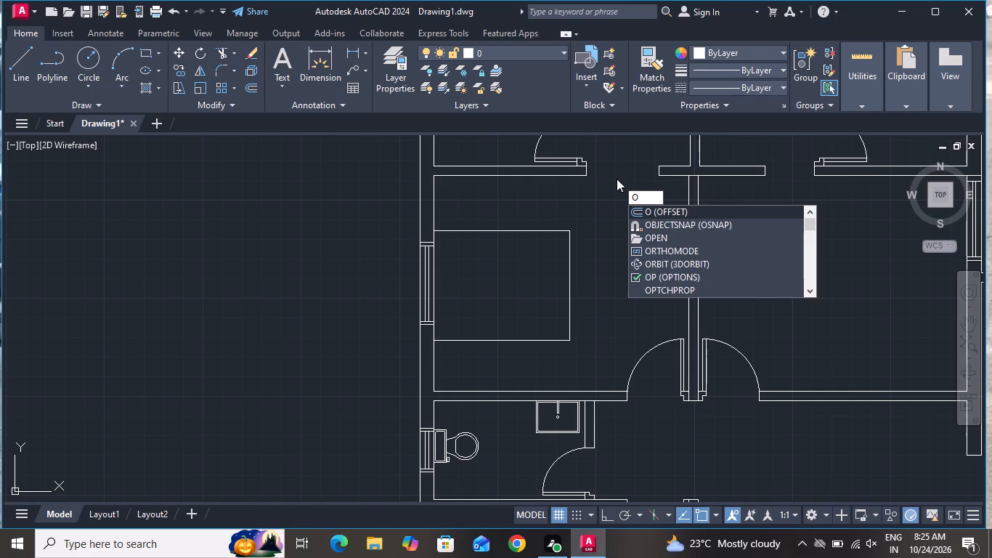
{"action": "key", "text": "space"}
{"action": "scroll", "coordinate": [775, 278], "scroll_direction": "down", "scroll_amount": 2}
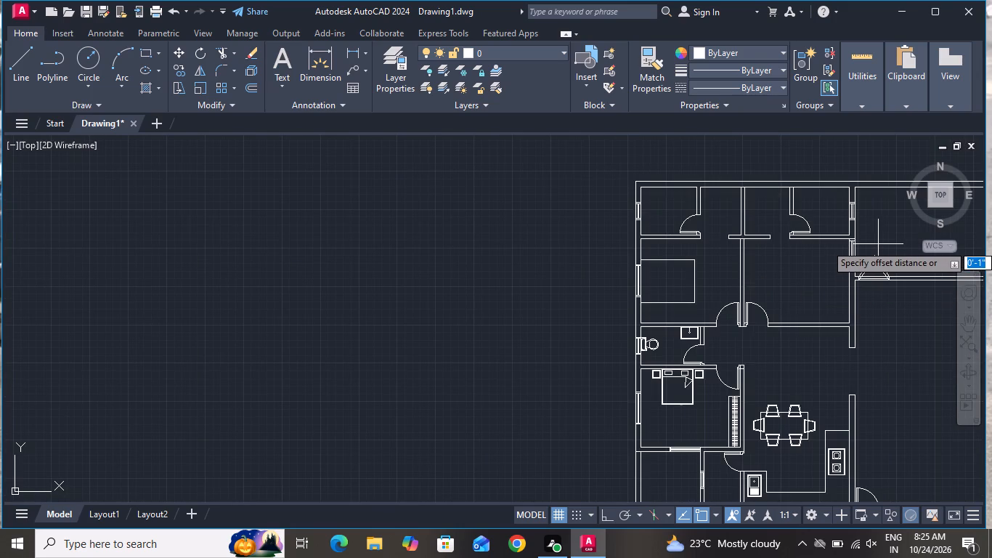
{"action": "scroll", "coordinate": [649, 257], "scroll_direction": "up", "scroll_amount": 2}
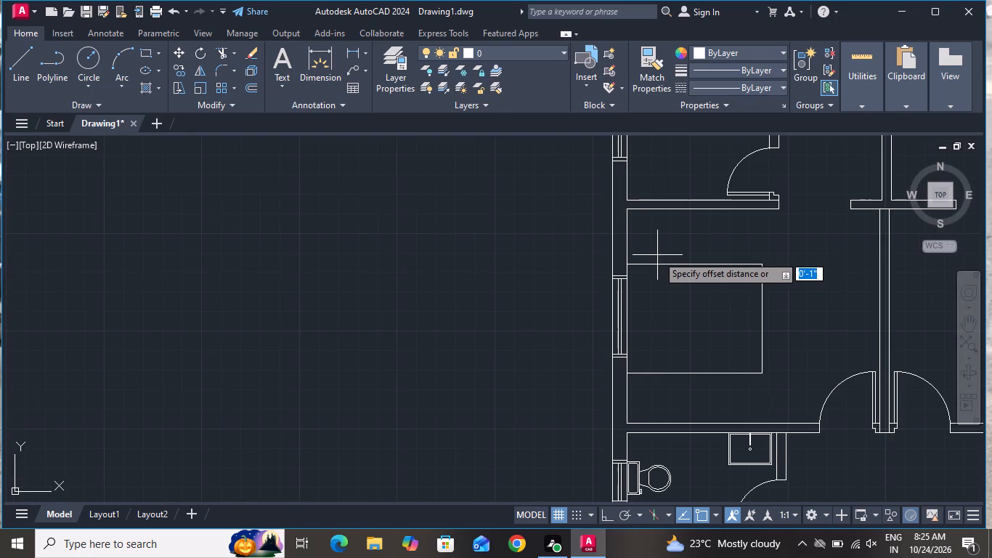
{"action": "key", "text": "1"}
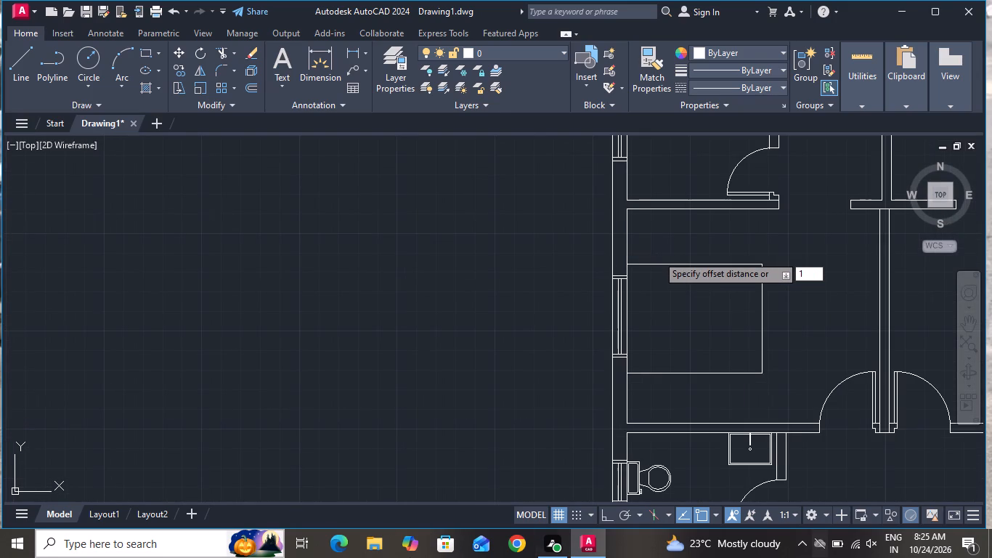
{"action": "key", "text": "shift+quotedbl"}
{"action": "key", "text": "Return"}
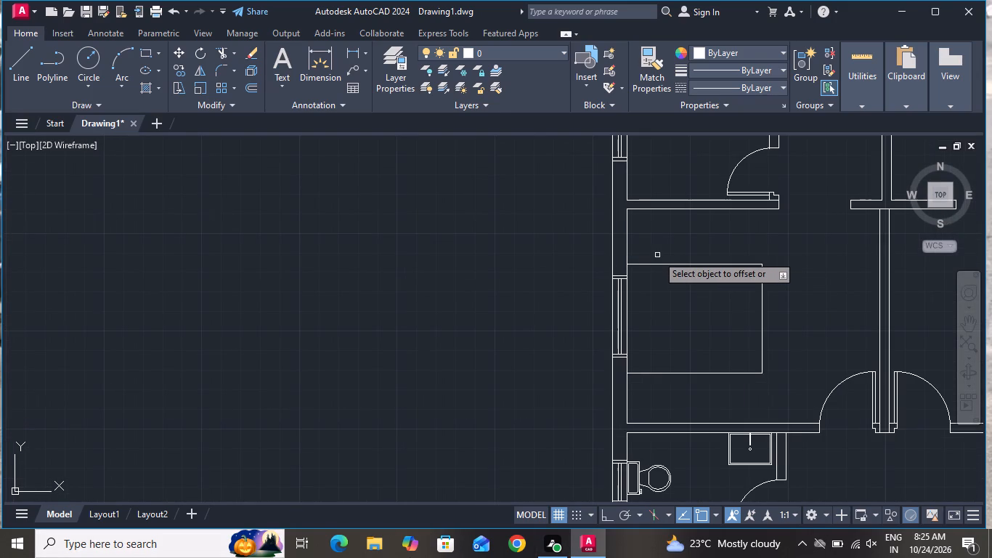
{"action": "left_click", "coordinate": [688, 266]}
{"action": "left_click", "coordinate": [696, 291]}
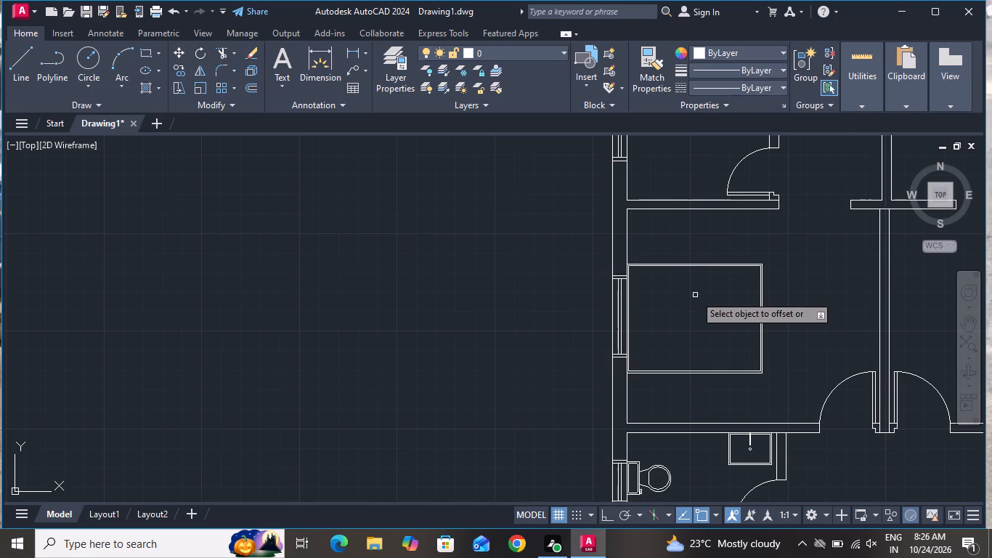
{"action": "scroll", "coordinate": [725, 325], "scroll_direction": "down", "scroll_amount": 3}
{"action": "scroll", "coordinate": [760, 417], "scroll_direction": "up", "scroll_amount": 4}
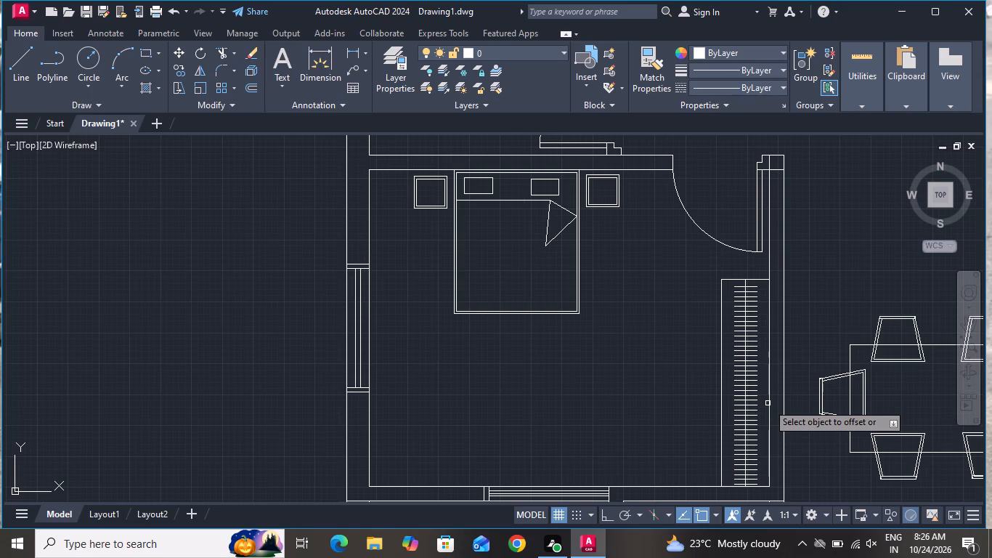
{"action": "scroll", "coordinate": [725, 393], "scroll_direction": "down", "scroll_amount": 4}
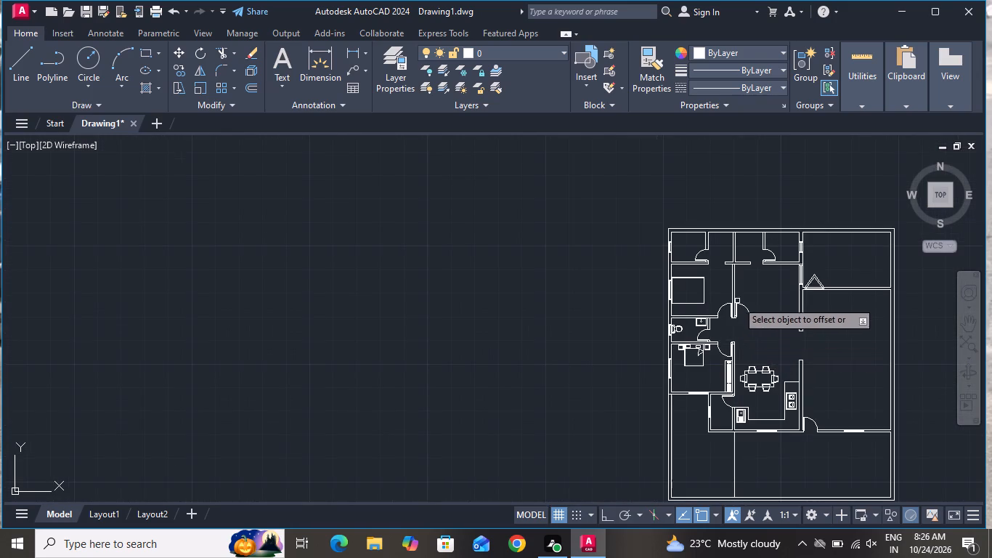
{"action": "scroll", "coordinate": [717, 287], "scroll_direction": "up", "scroll_amount": 3}
{"action": "right_click", "coordinate": [585, 304]}
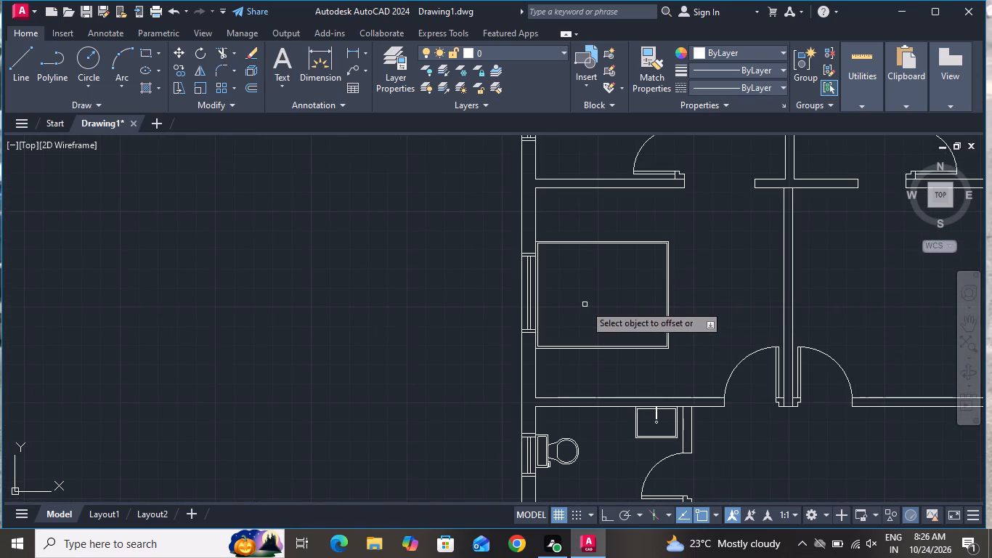
{"action": "left_click", "coordinate": [608, 320]}
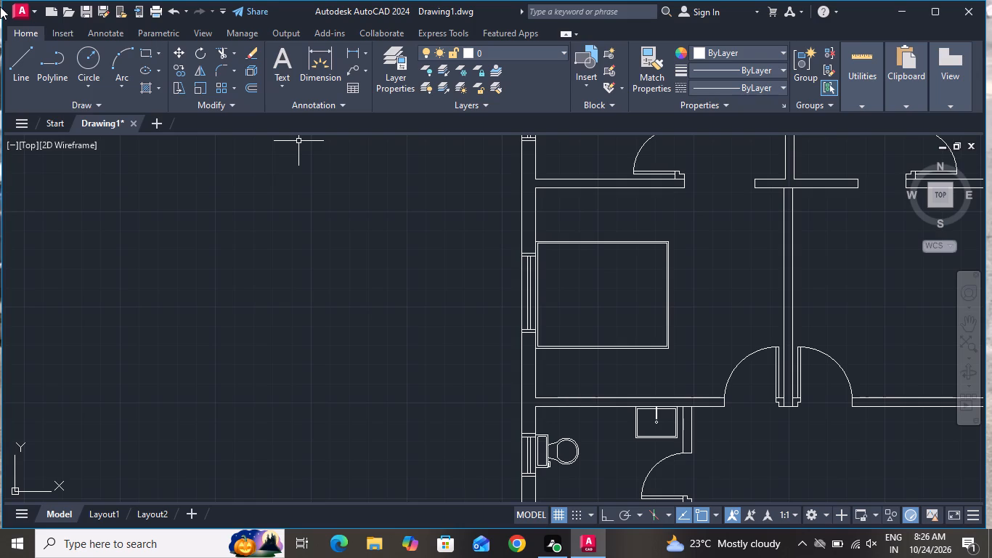
Draw a vertical line about 4' long inside the bed near its west end, constrained with Ortho.
{"action": "left_click", "coordinate": [20, 49]}
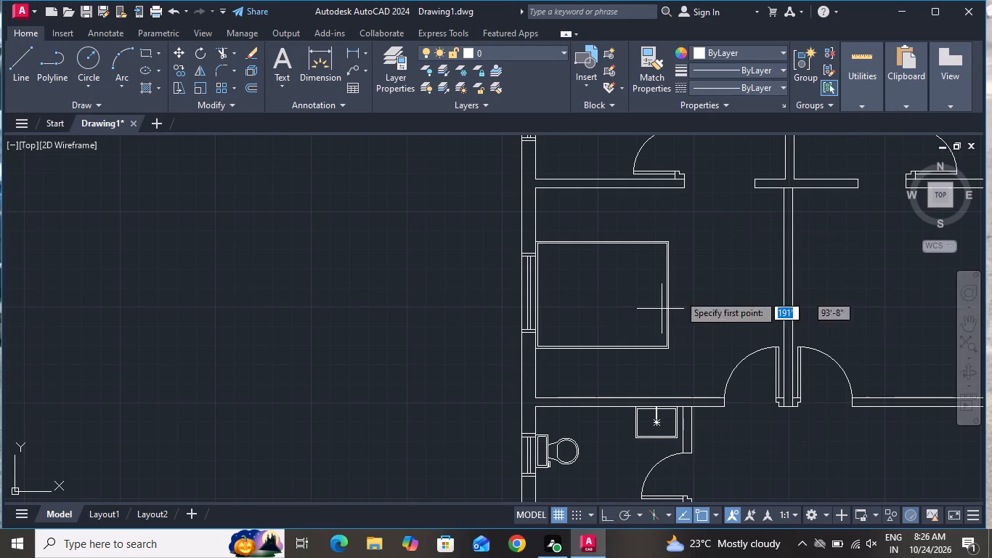
{"action": "scroll", "coordinate": [556, 300], "scroll_direction": "up", "scroll_amount": 1}
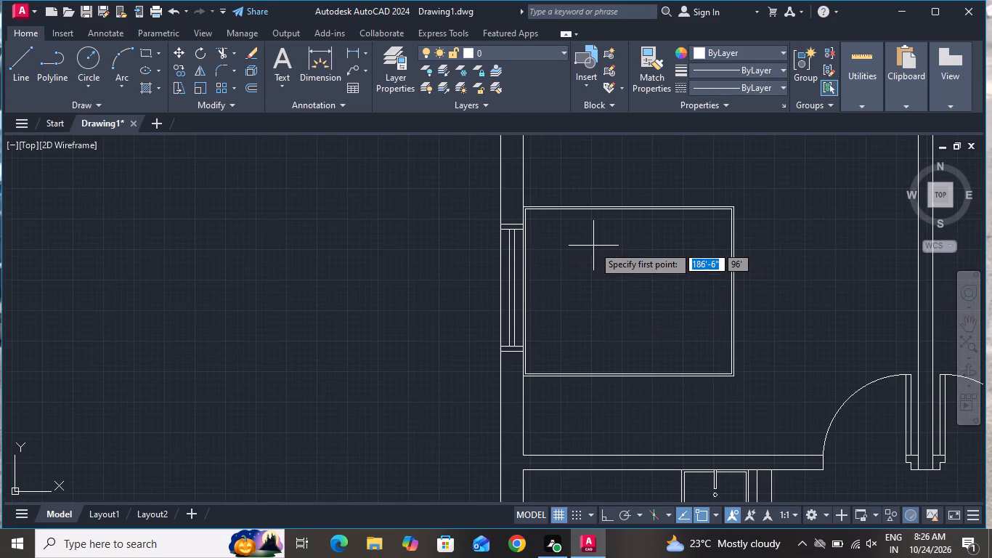
{"action": "scroll", "coordinate": [593, 246], "scroll_direction": "up", "scroll_amount": 1}
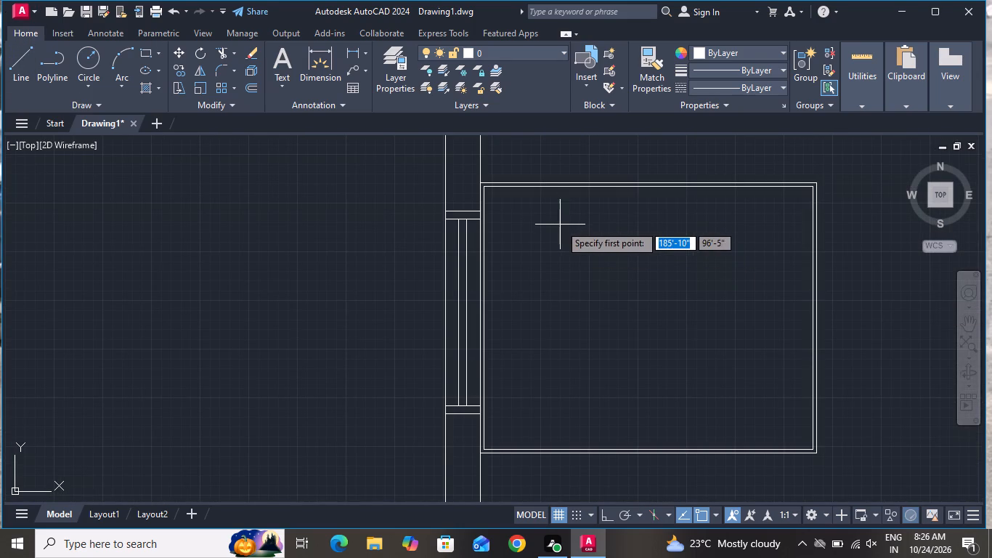
{"action": "left_click", "coordinate": [552, 221]}
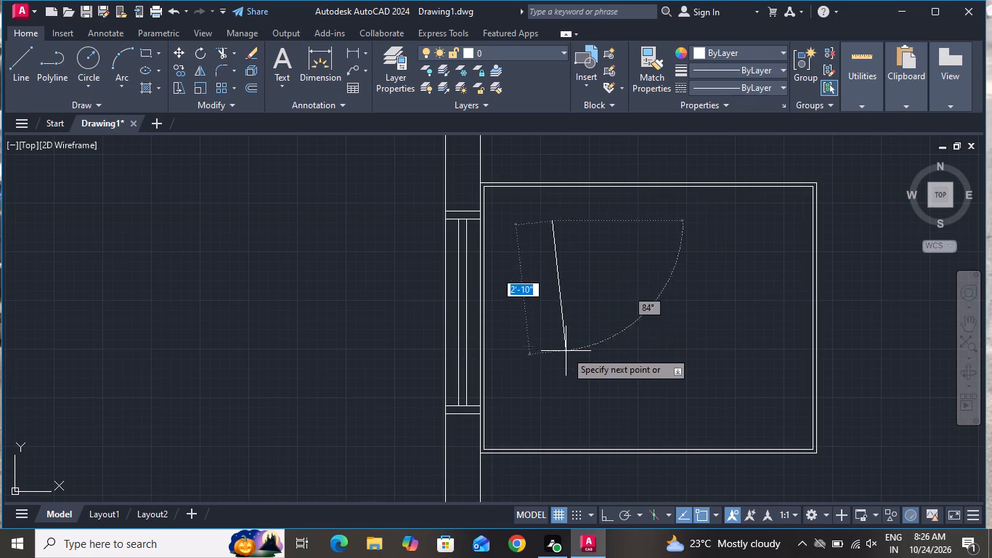
{"action": "left_click", "coordinate": [605, 511]}
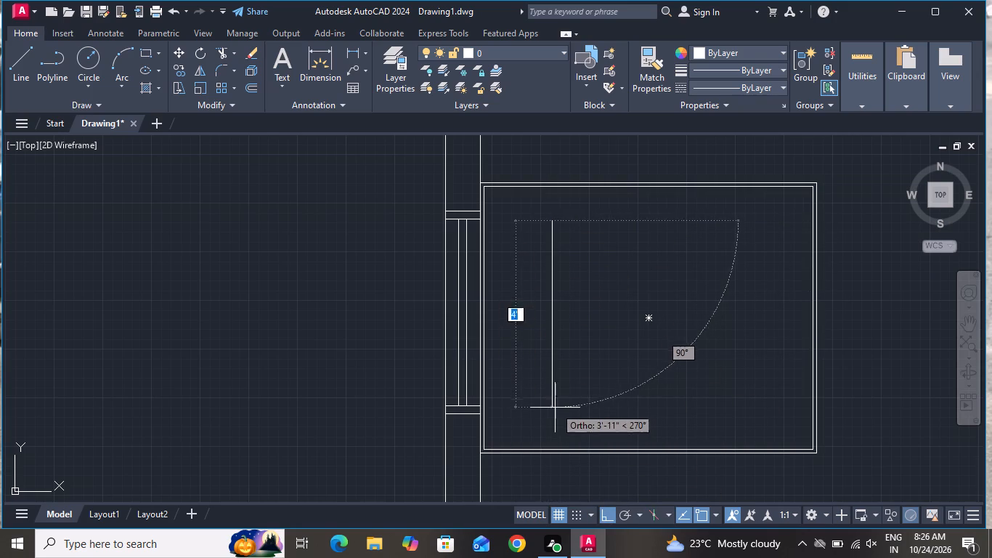
{"action": "left_click", "coordinate": [550, 412]}
Continue from the line's south end into a triangular blanket fold touching the bed's inner south edge, with a vertical side about 1' long.
{"action": "scroll", "coordinate": [588, 456], "scroll_direction": "up", "scroll_amount": 2}
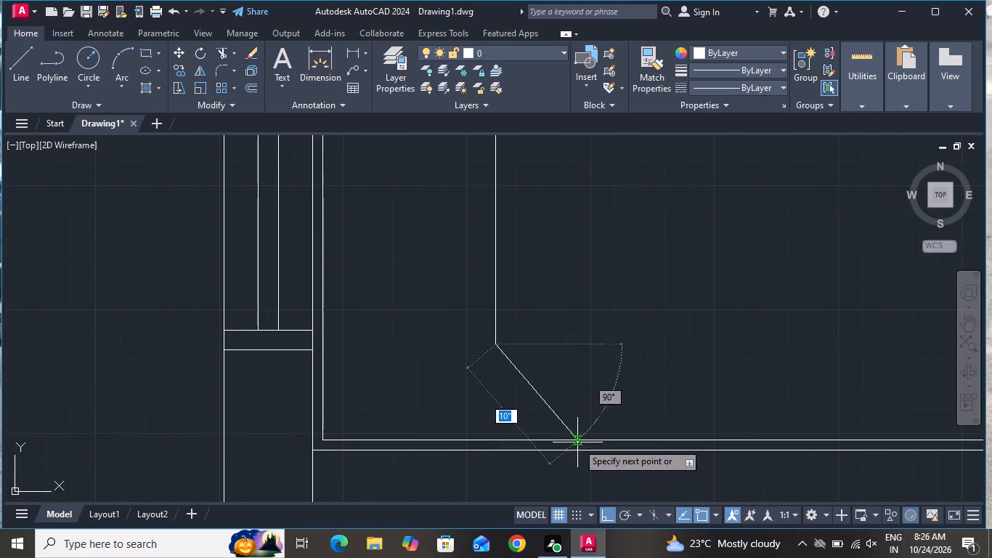
{"action": "left_click", "coordinate": [593, 439]}
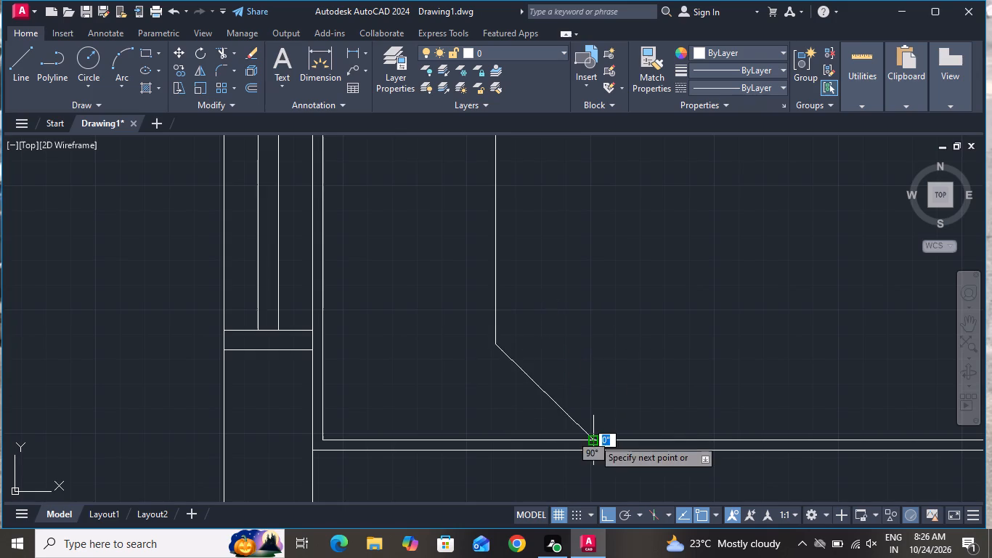
{"action": "left_click", "coordinate": [651, 304]}
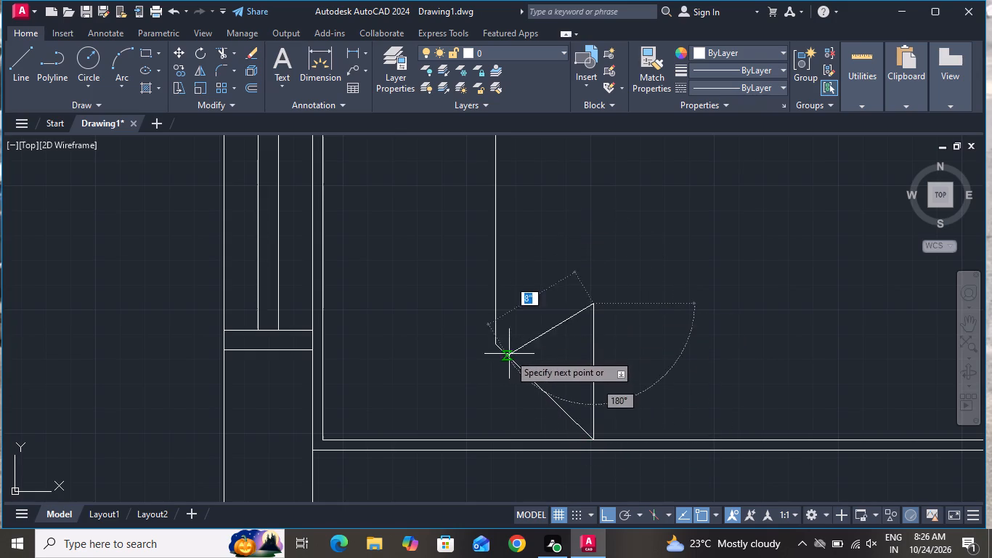
{"action": "left_click", "coordinate": [603, 514]}
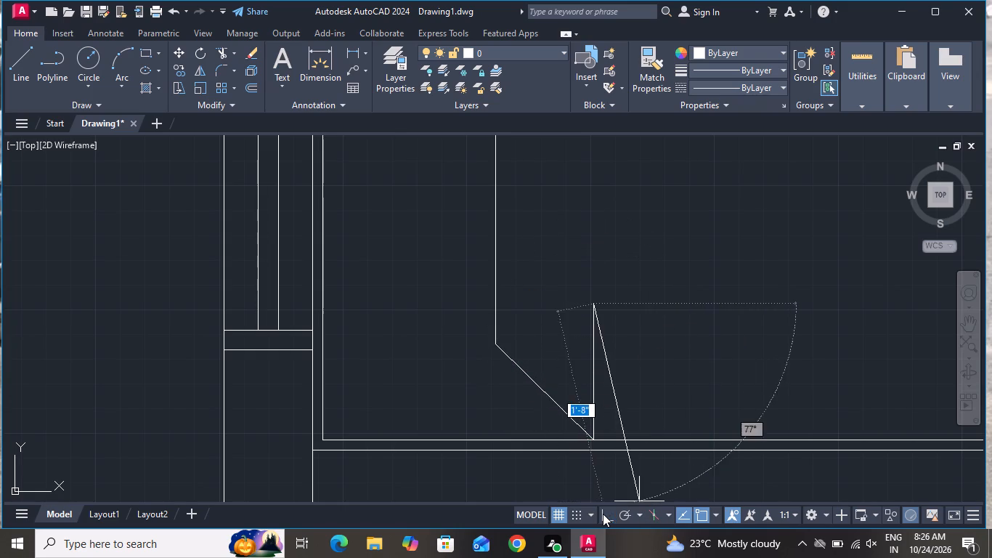
{"action": "left_click", "coordinate": [497, 347]}
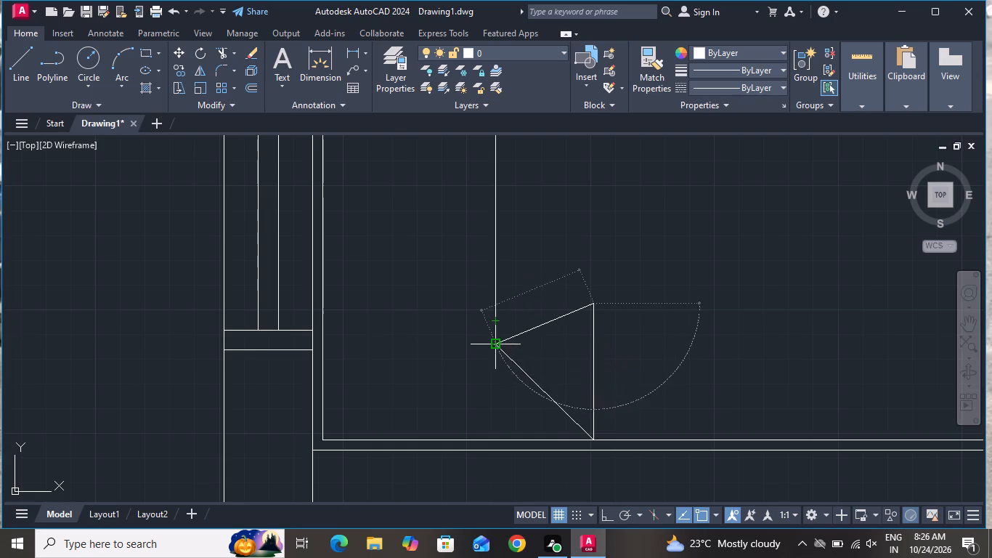
{"action": "right_click", "coordinate": [497, 346]}
{"action": "left_click", "coordinate": [536, 365]}
Draw a triangular blanket fold from the line's north end to the bed's inner north edge, about 1'-1" southeast, and back.
{"action": "scroll", "coordinate": [540, 418], "scroll_direction": "down", "scroll_amount": 4}
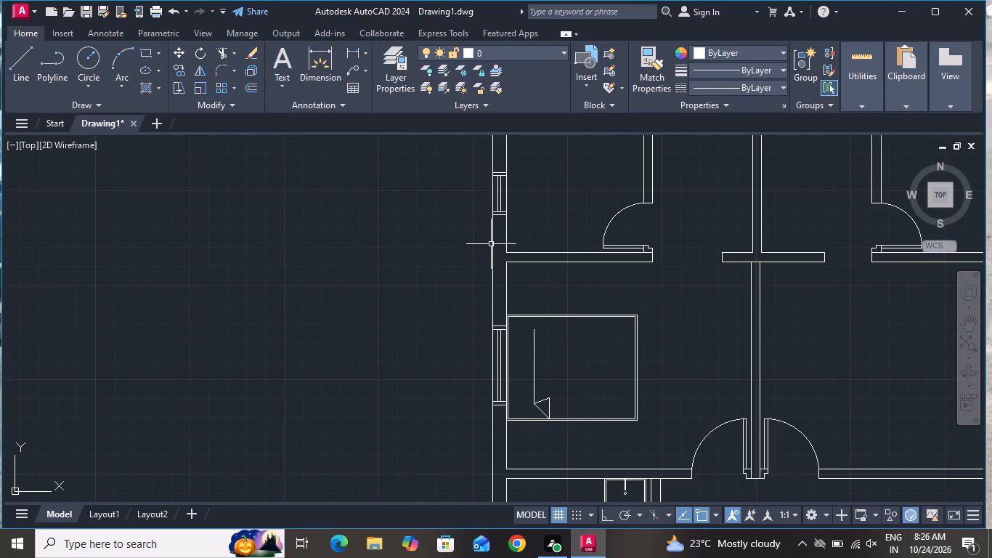
{"action": "scroll", "coordinate": [489, 241], "scroll_direction": "up", "scroll_amount": 1}
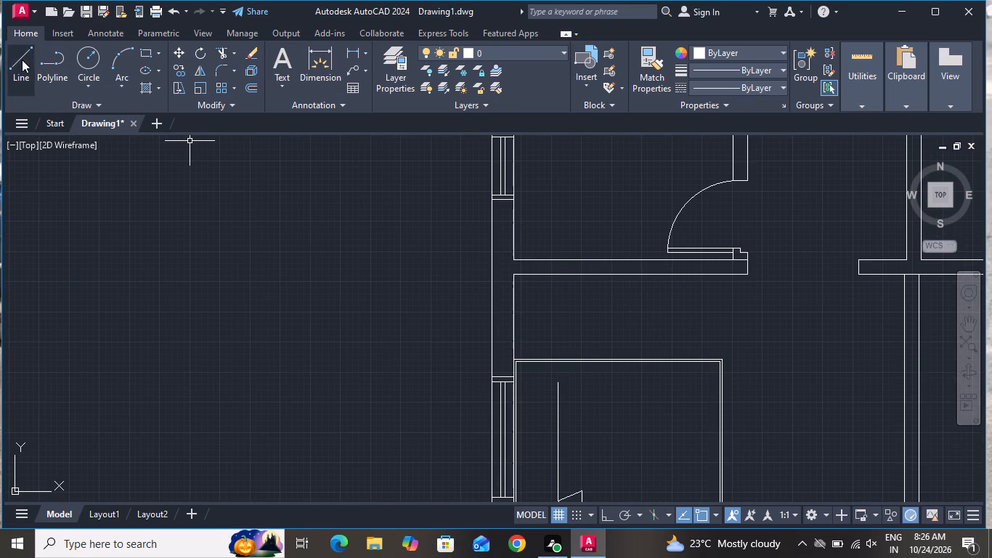
{"action": "left_click", "coordinate": [22, 60]}
{"action": "scroll", "coordinate": [287, 80], "scroll_direction": "down", "scroll_amount": 3}
{"action": "scroll", "coordinate": [513, 222], "scroll_direction": "down", "scroll_amount": 2}
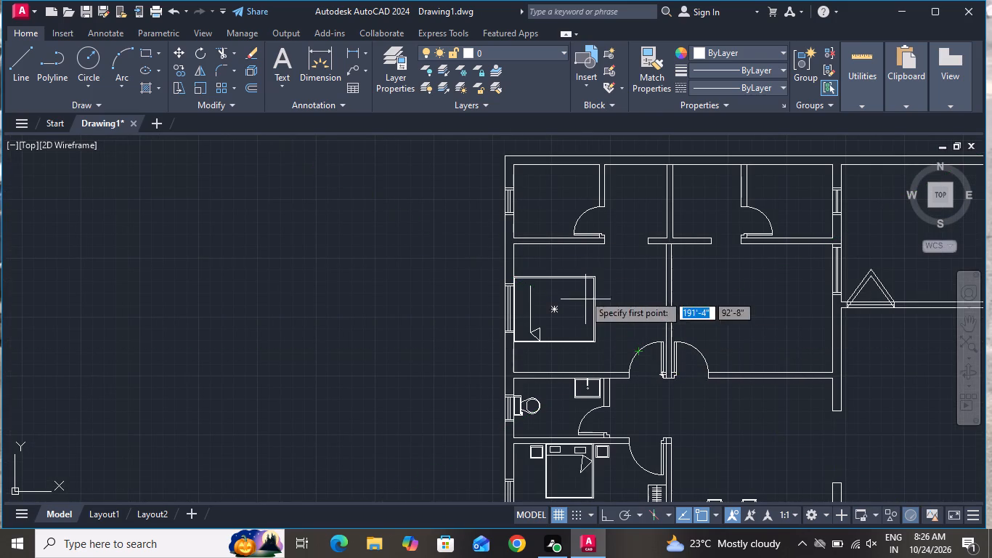
{"action": "scroll", "coordinate": [537, 289], "scroll_direction": "up", "scroll_amount": 5}
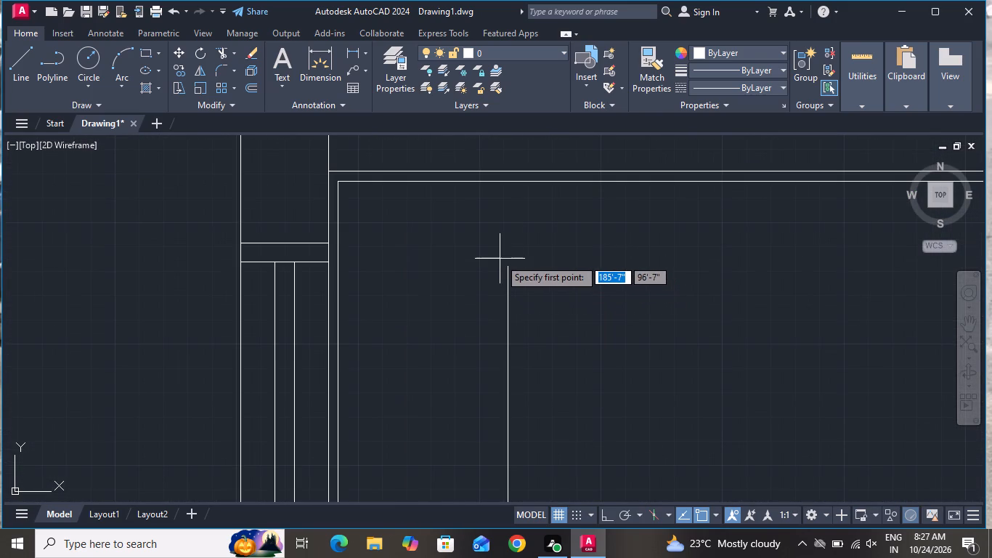
{"action": "left_click", "coordinate": [505, 264]}
{"action": "left_click", "coordinate": [577, 182]}
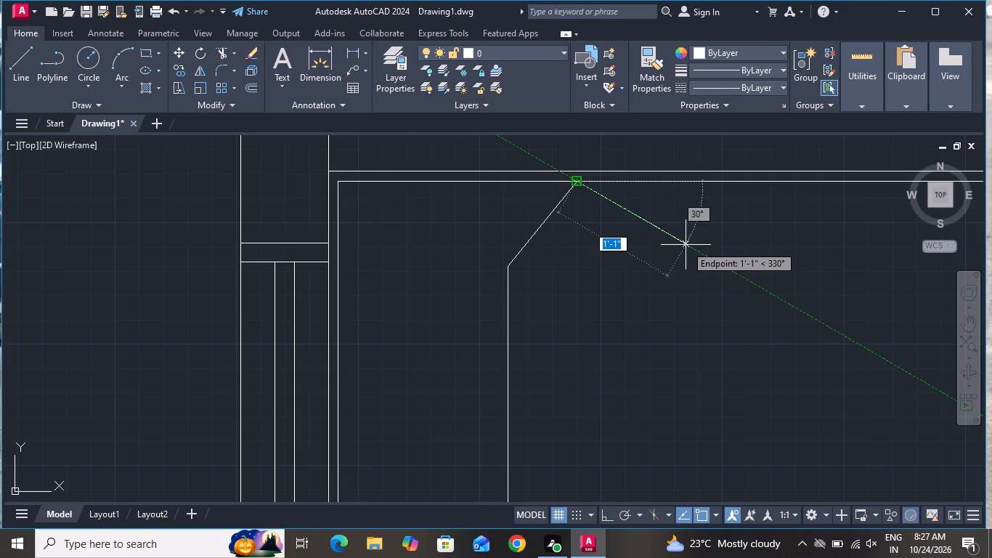
{"action": "left_click", "coordinate": [686, 245]}
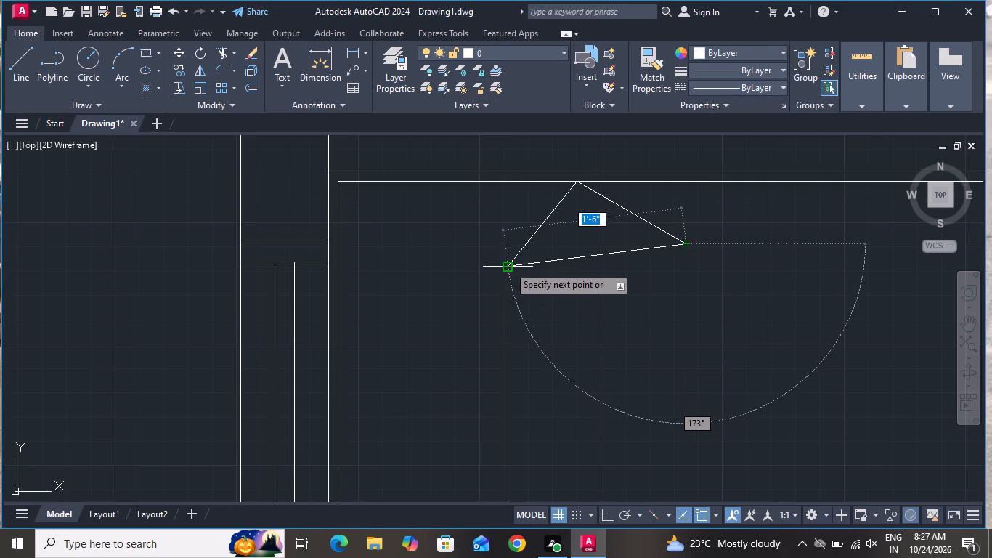
{"action": "left_click", "coordinate": [508, 266]}
{"action": "right_click", "coordinate": [508, 266]}
{"action": "left_click", "coordinate": [583, 283]}
Draw a second near-vertical blanket line about 4' long, from the north fold's lower edge to the south fold's upper edge.
{"action": "scroll", "coordinate": [587, 231], "scroll_direction": "down", "scroll_amount": 3}
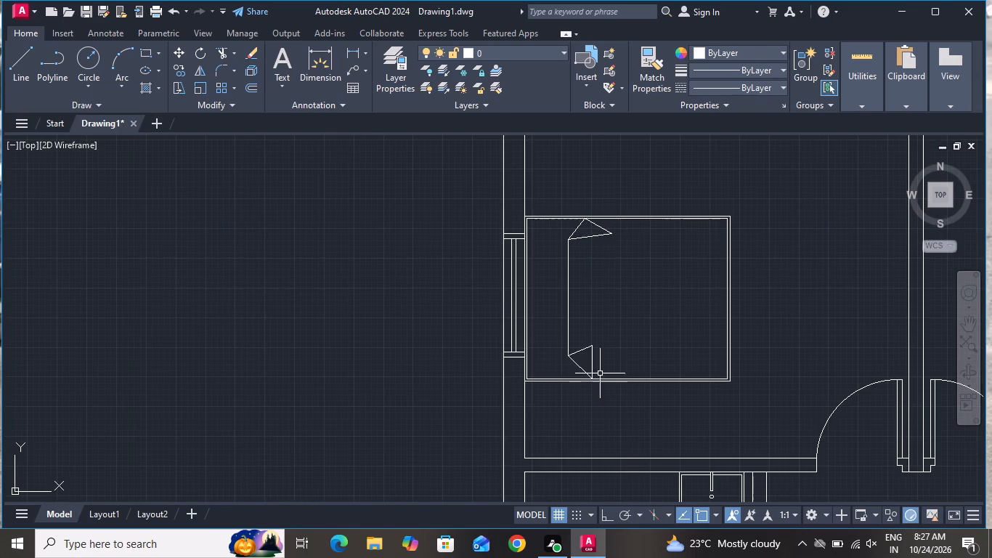
{"action": "left_click", "coordinate": [14, 59]}
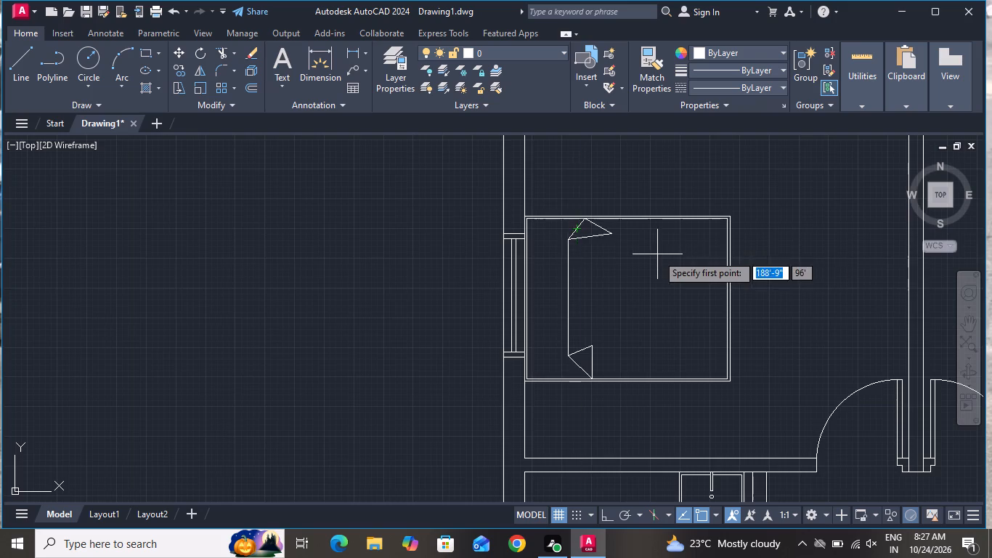
{"action": "scroll", "coordinate": [657, 253], "scroll_direction": "up", "scroll_amount": 2}
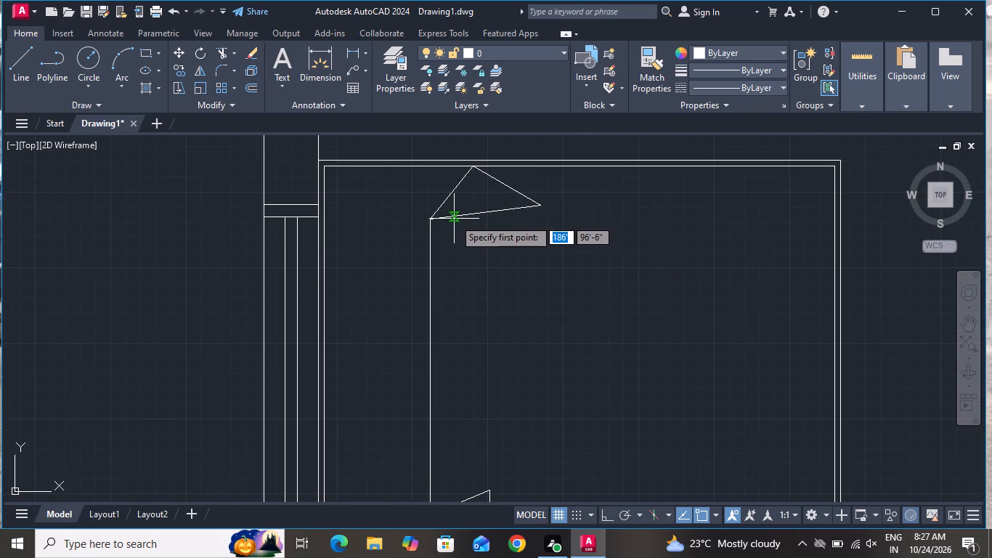
{"action": "left_click", "coordinate": [456, 214]}
{"action": "scroll", "coordinate": [463, 312], "scroll_direction": "down", "scroll_amount": 3}
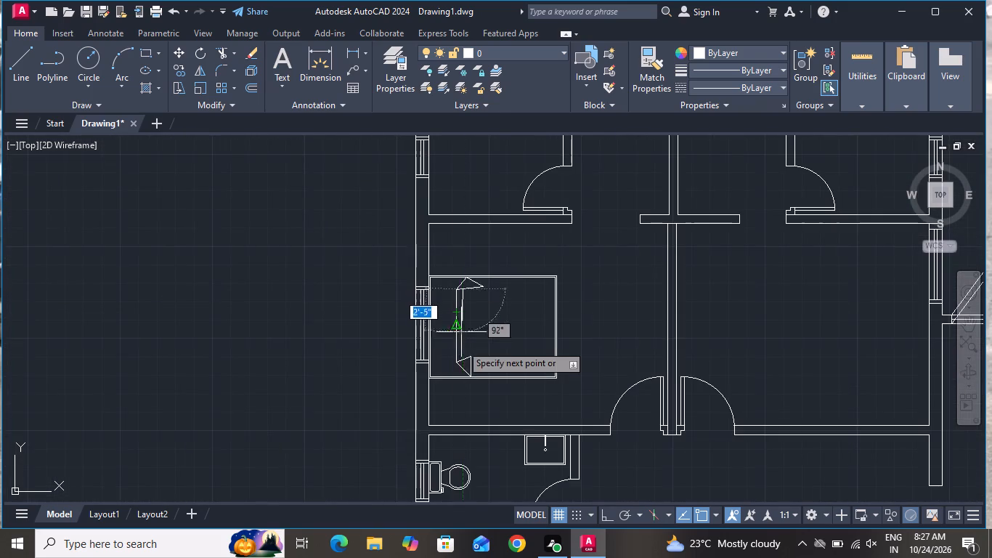
{"action": "scroll", "coordinate": [458, 357], "scroll_direction": "up", "scroll_amount": 4}
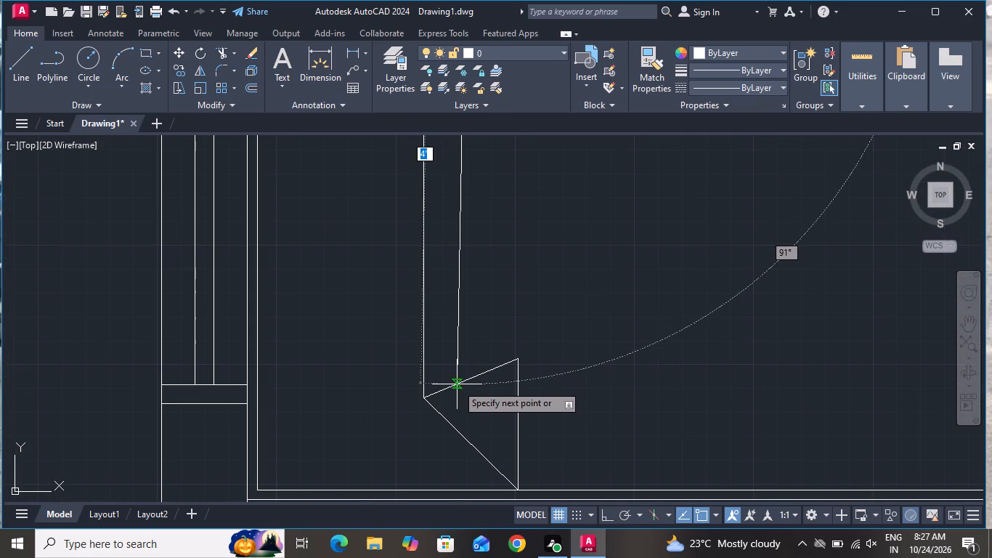
{"action": "left_click", "coordinate": [457, 384]}
{"action": "right_click", "coordinate": [458, 386]}
{"action": "left_click", "coordinate": [491, 241]}
Draw a rectangular pillow about 8" by 1'-1" at the bed's northwest end, between the west edge and the blanket line.
{"action": "scroll", "coordinate": [503, 290], "scroll_direction": "down", "scroll_amount": 2}
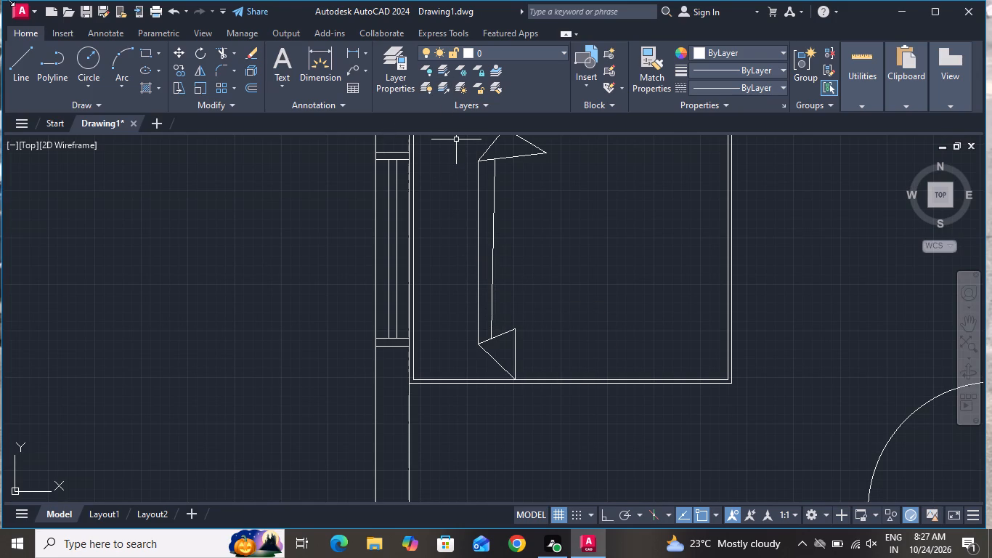
{"action": "left_click", "coordinate": [147, 46]}
{"action": "scroll", "coordinate": [221, 101], "scroll_direction": "down", "scroll_amount": 3}
{"action": "scroll", "coordinate": [380, 159], "scroll_direction": "down", "scroll_amount": 2}
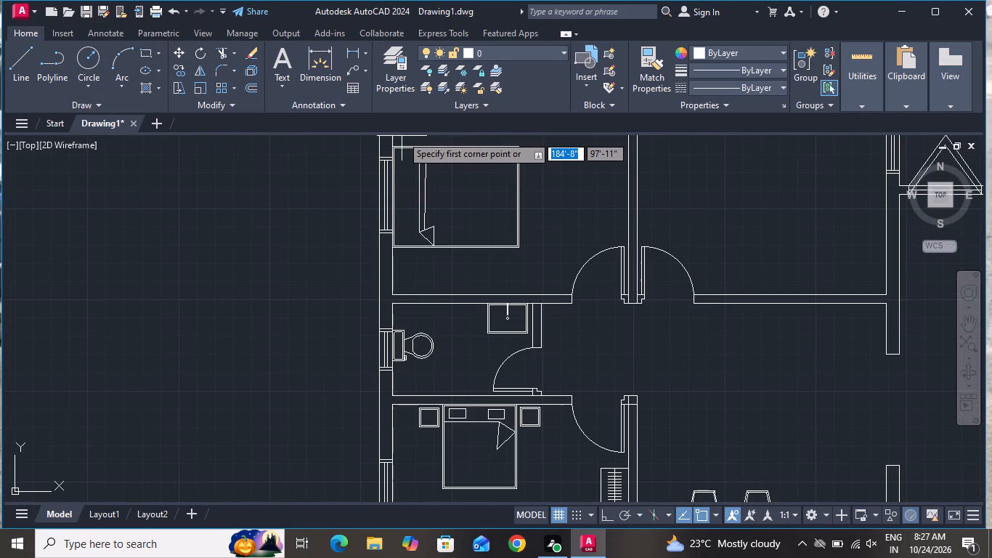
{"action": "scroll", "coordinate": [402, 135], "scroll_direction": "up", "scroll_amount": 3}
{"action": "left_click", "coordinate": [425, 221]}
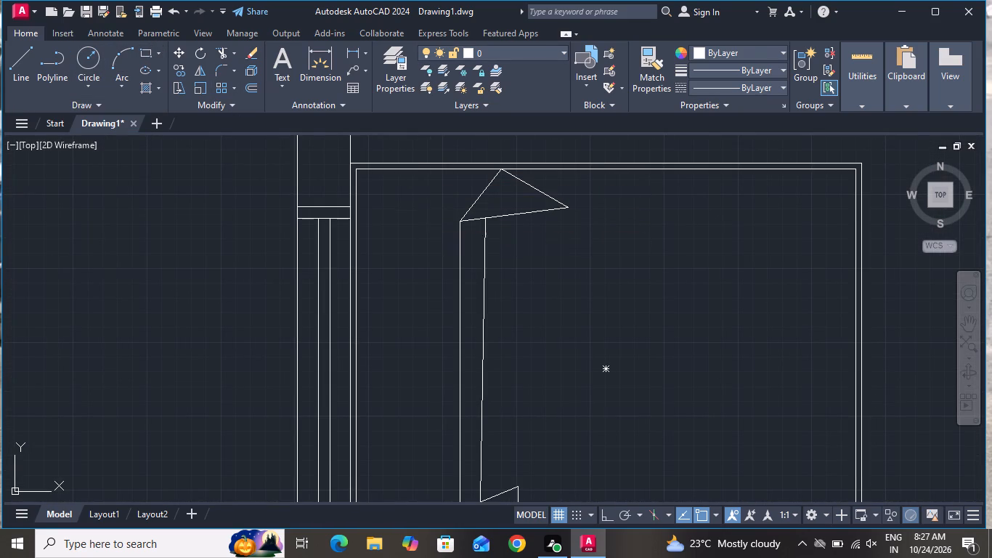
{"action": "left_click", "coordinate": [370, 305]}
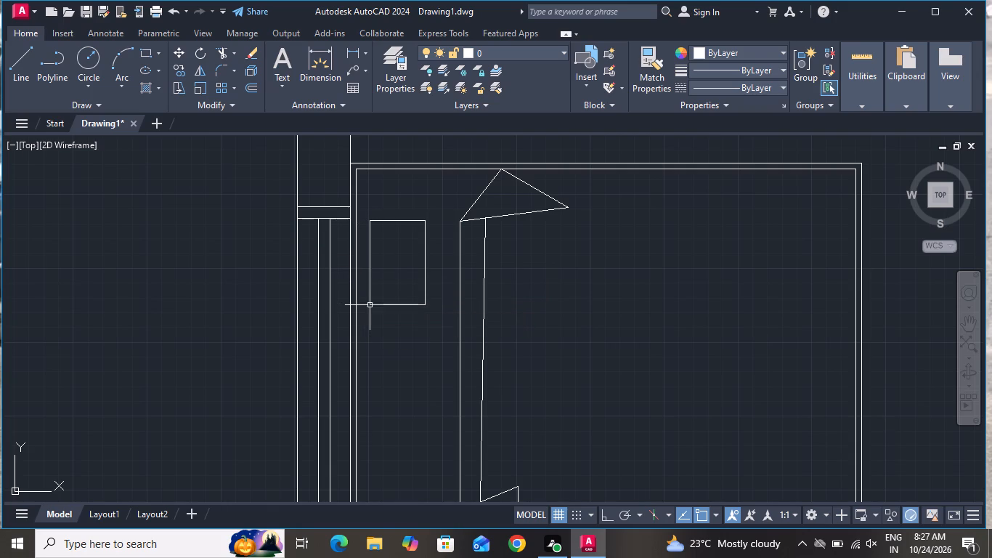
Copy the pillow rectangle about 2'-11" south, beside the southern blanket fold.
{"action": "left_click", "coordinate": [393, 280]}
{"action": "left_click", "coordinate": [391, 293]}
{"action": "left_click", "coordinate": [418, 239]}
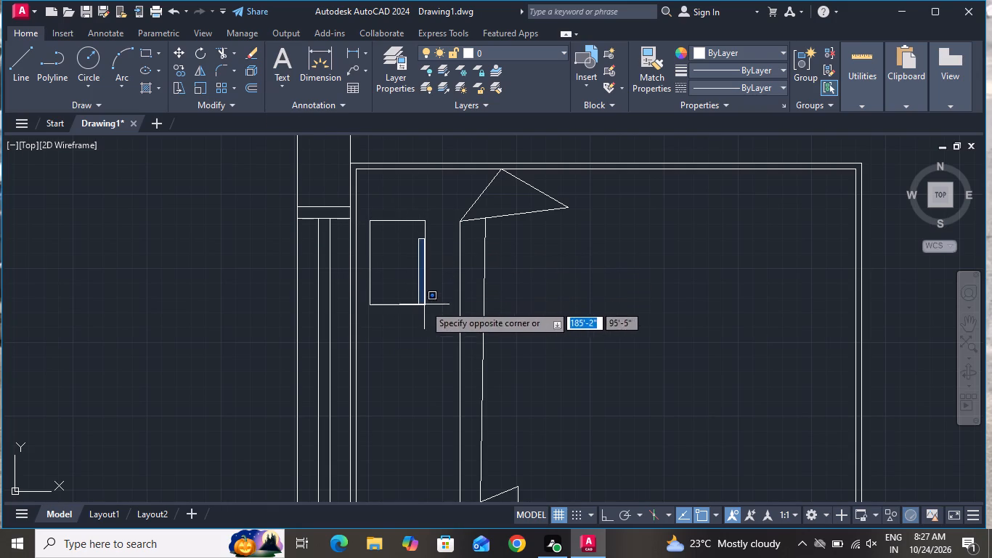
{"action": "left_click", "coordinate": [420, 310]}
{"action": "left_click", "coordinate": [404, 295]}
{"action": "left_click", "coordinate": [394, 310]}
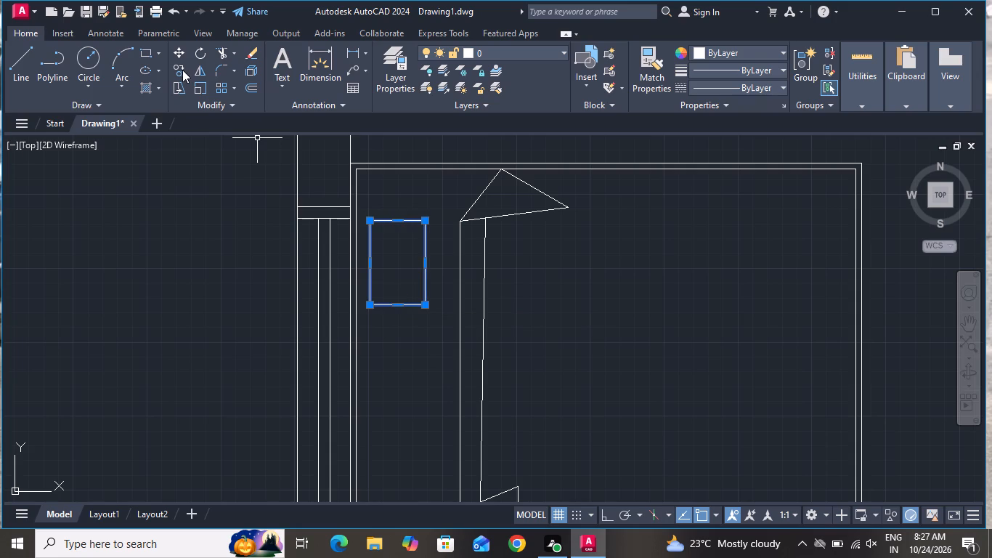
{"action": "left_click", "coordinate": [182, 68]}
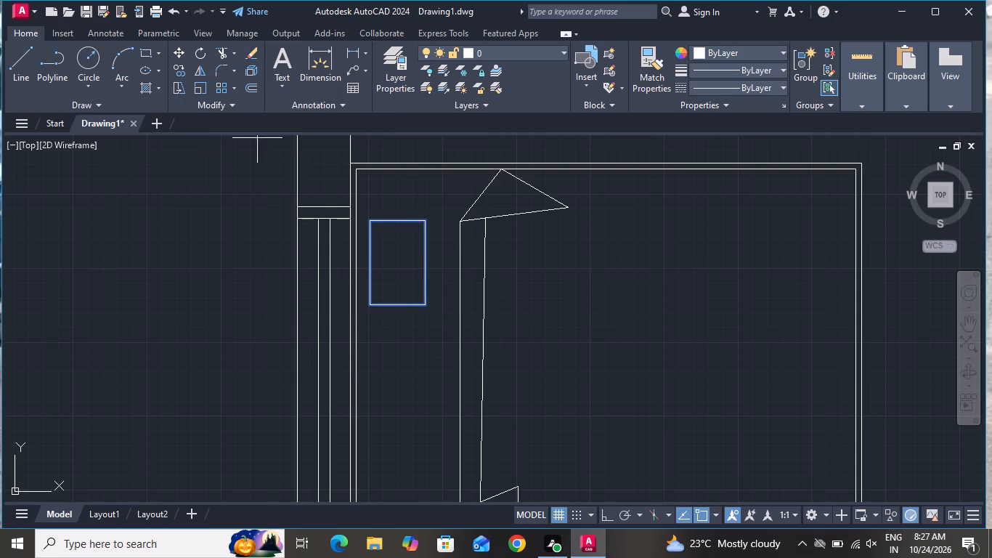
{"action": "left_click", "coordinate": [403, 261]}
{"action": "scroll", "coordinate": [418, 260], "scroll_direction": "down", "scroll_amount": 3}
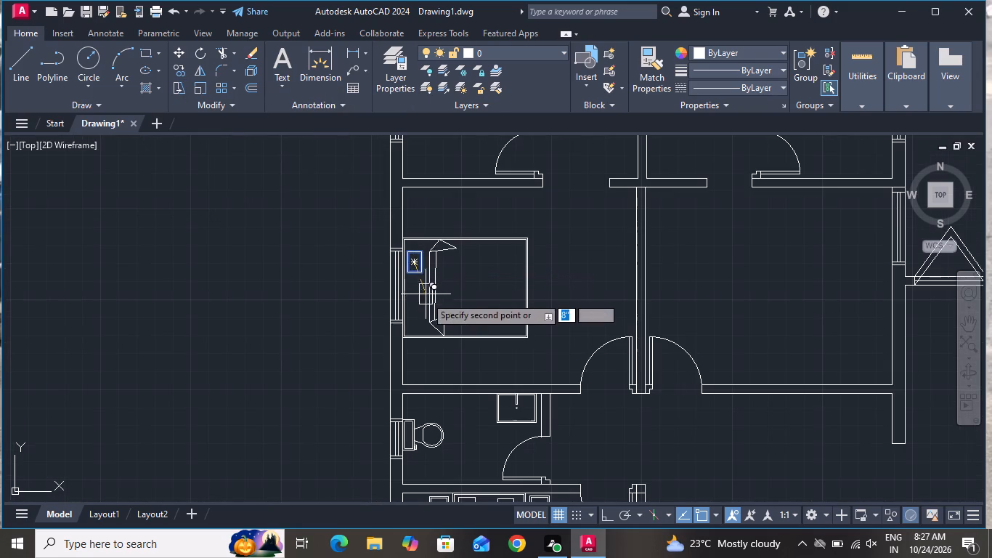
{"action": "scroll", "coordinate": [420, 309], "scroll_direction": "up", "scroll_amount": 2}
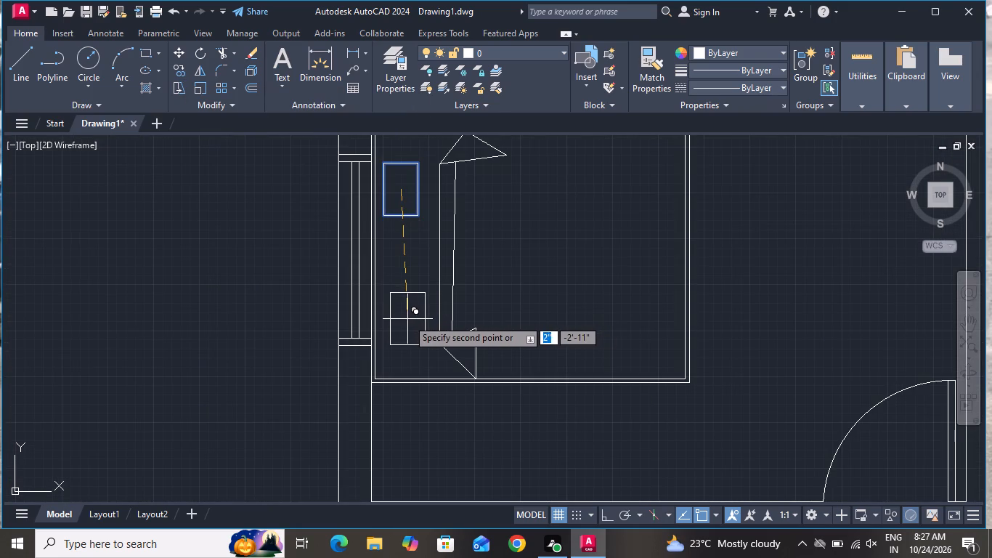
{"action": "left_click", "coordinate": [407, 319]}
{"action": "right_click", "coordinate": [417, 275]}
{"action": "left_click", "coordinate": [434, 298]}
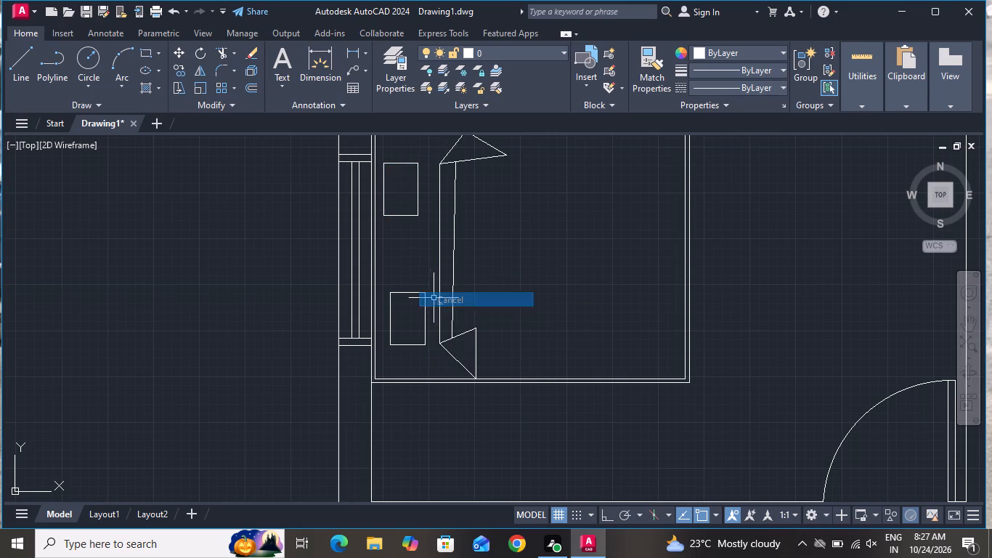
Draw a nightstand rectangle just north of the bed, near the bedroom's west wall.
{"action": "scroll", "coordinate": [445, 293], "scroll_direction": "down", "scroll_amount": 2}
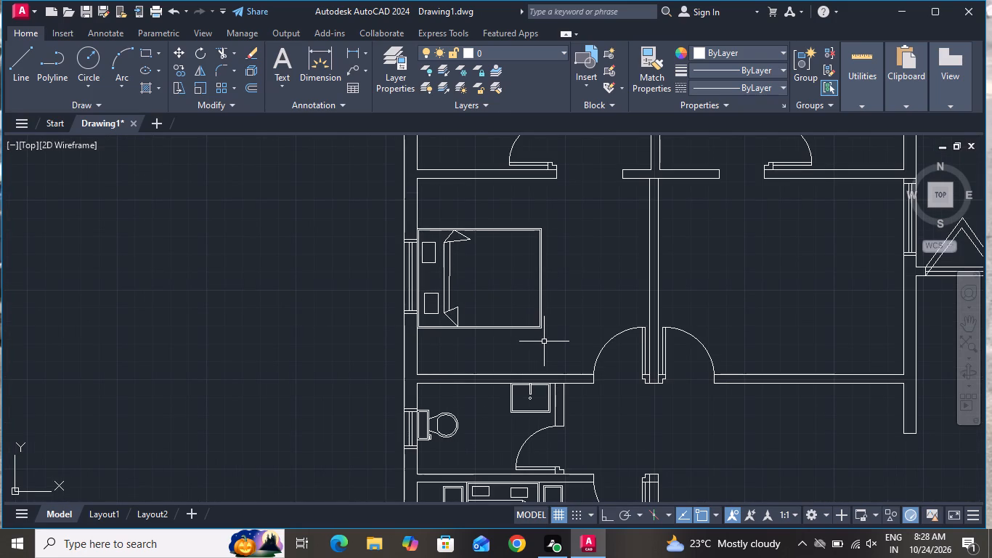
{"action": "left_click", "coordinate": [147, 54]}
{"action": "scroll", "coordinate": [411, 190], "scroll_direction": "up", "scroll_amount": 3}
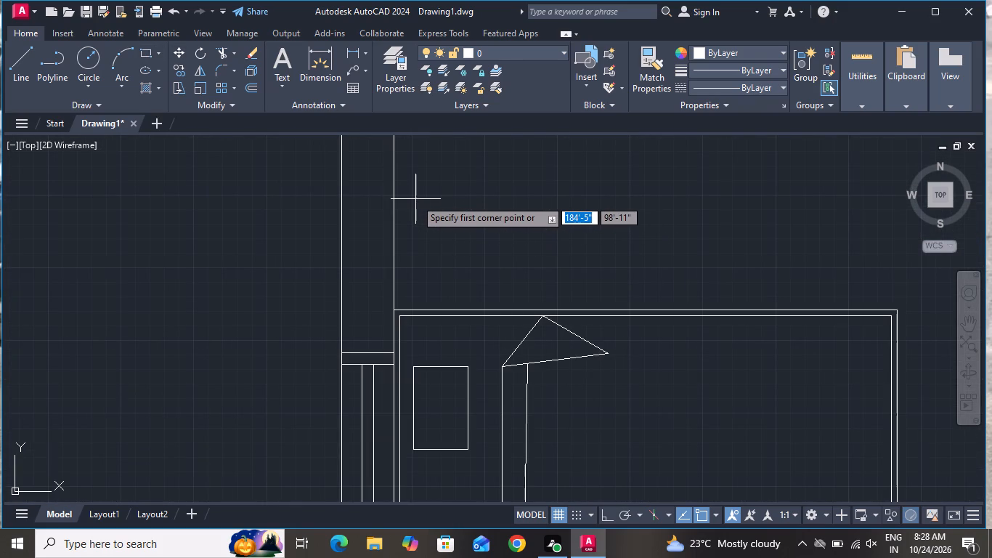
{"action": "left_click", "coordinate": [415, 199]}
{"action": "left_click", "coordinate": [506, 273]}
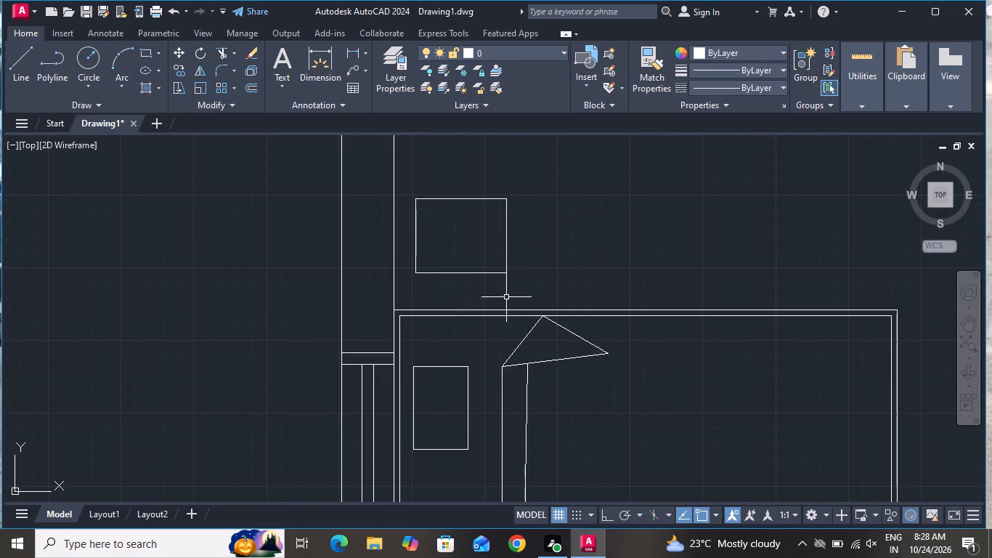
Offset the nightstand rectangle 1" inward.
{"action": "type", "text": "o"}
{"action": "key", "text": "space"}
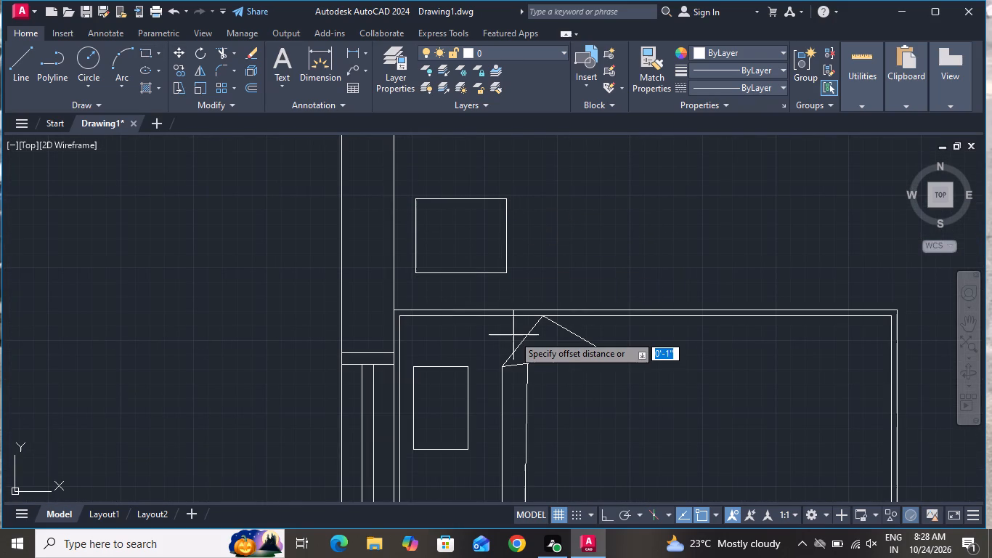
{"action": "key", "text": "1"}
{"action": "key", "text": "shift+quotedbl"}
{"action": "key", "text": "Return"}
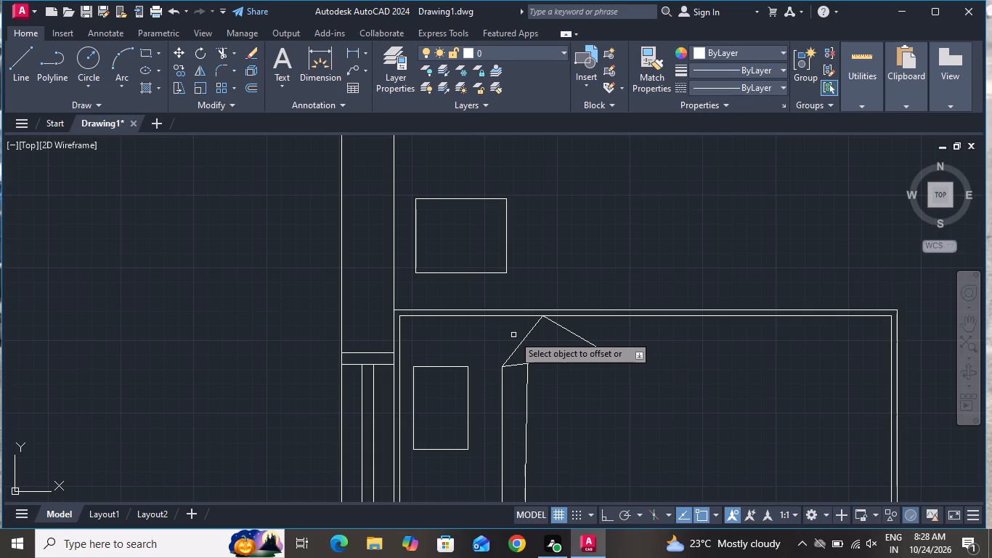
{"action": "scroll", "coordinate": [505, 311], "scroll_direction": "up", "scroll_amount": 1}
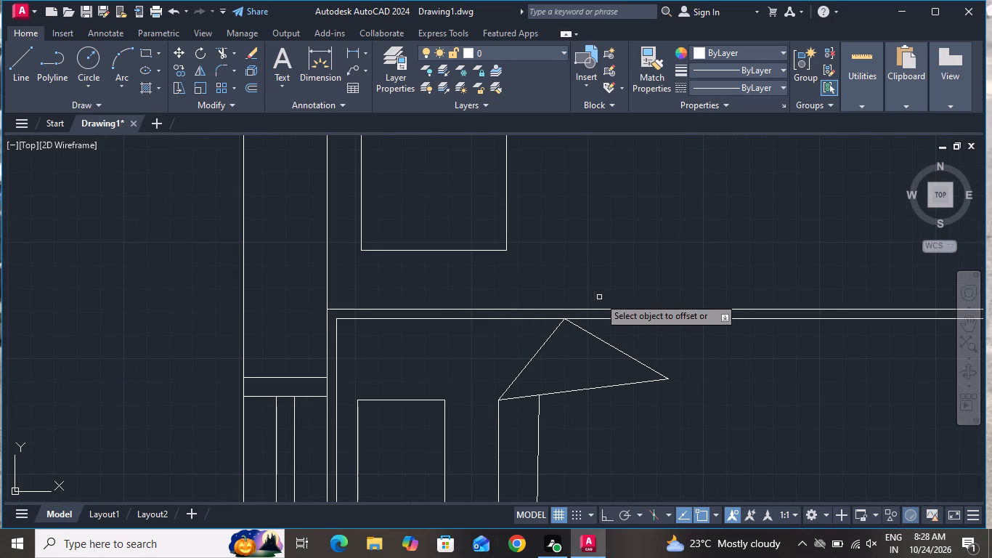
{"action": "left_click", "coordinate": [458, 249]}
{"action": "left_click", "coordinate": [461, 230]}
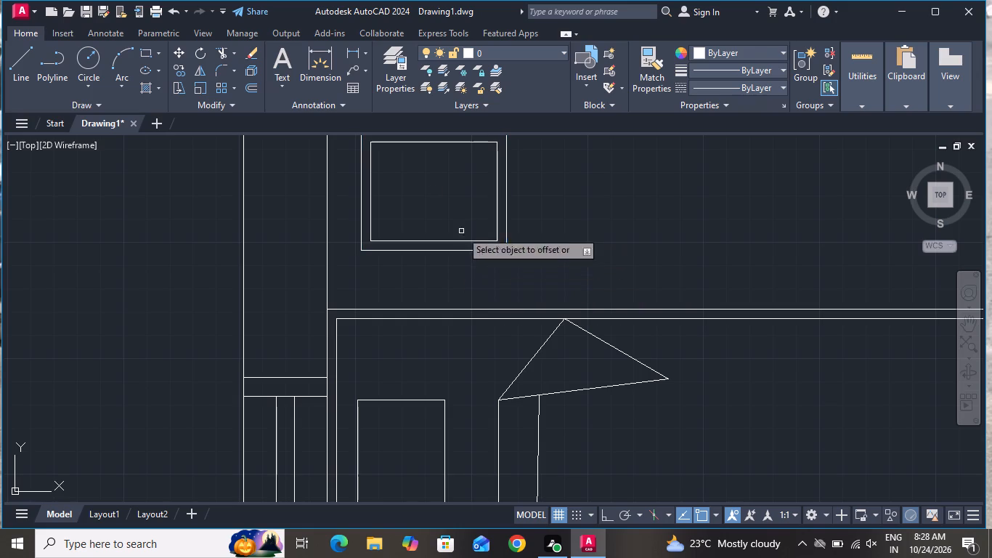
{"action": "right_click", "coordinate": [473, 291]}
{"action": "left_click", "coordinate": [528, 312]}
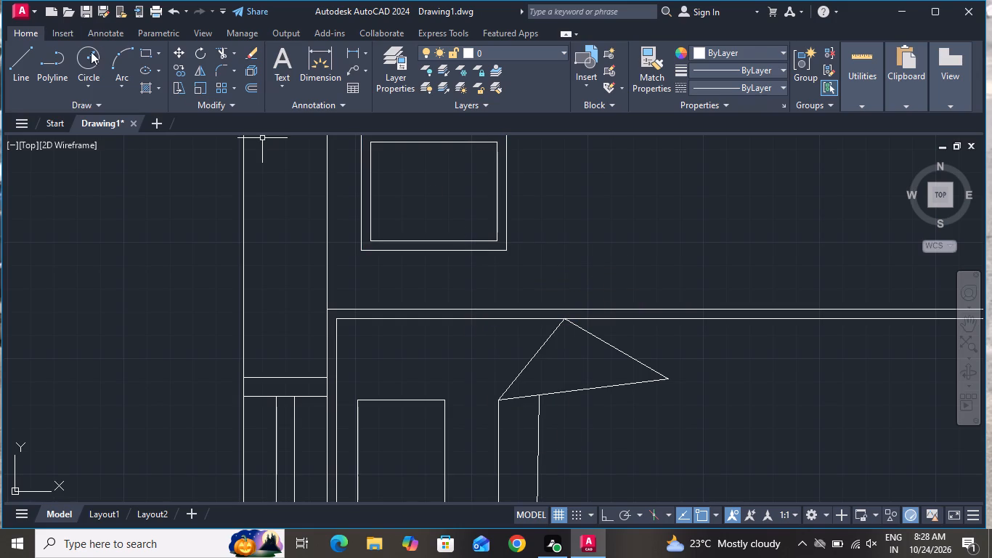
Draw a lamp circle with a radius of about 3" at the centre of the nightstand.
{"action": "left_click", "coordinate": [91, 52]}
{"action": "scroll", "coordinate": [415, 347], "scroll_direction": "down", "scroll_amount": 1}
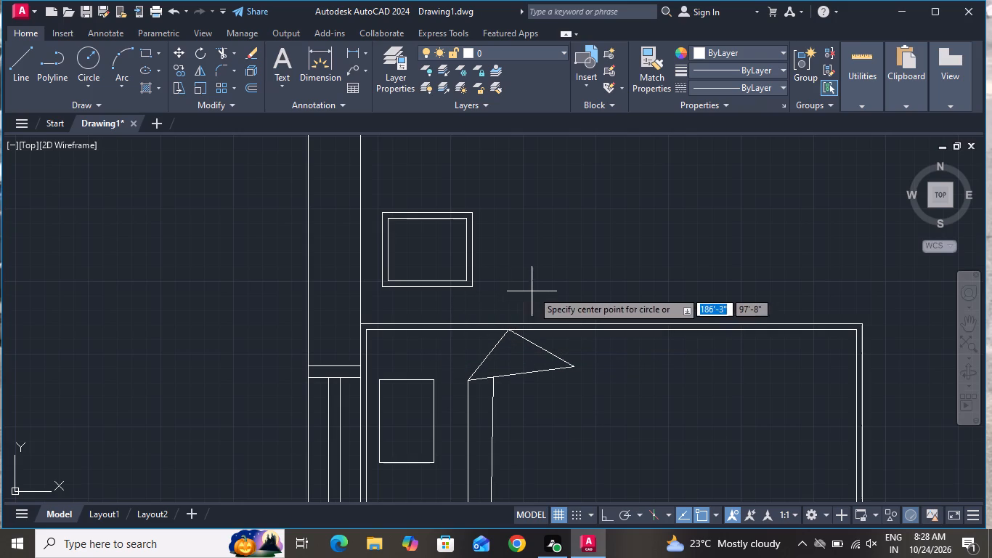
{"action": "scroll", "coordinate": [410, 243], "scroll_direction": "up", "scroll_amount": 1}
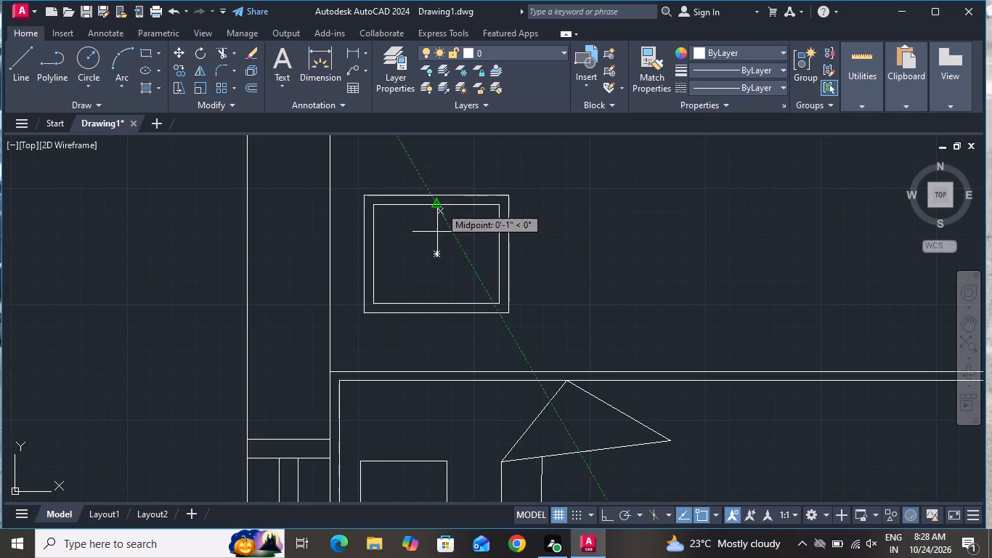
{"action": "left_click", "coordinate": [437, 254]}
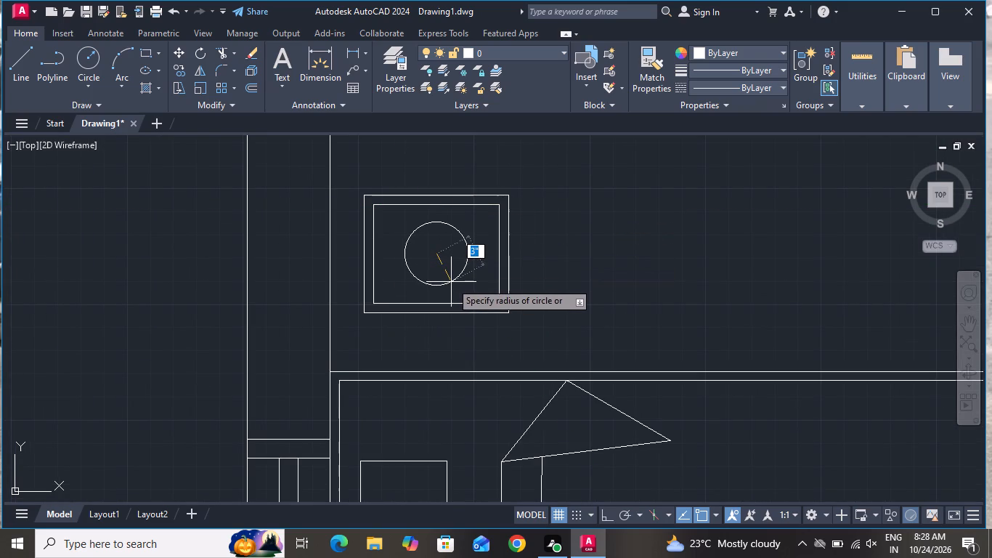
{"action": "left_click", "coordinate": [451, 282]}
Draw a horizontal line about 10" long through the lamp circle's centre, extending past both sides of the circle.
{"action": "left_click", "coordinate": [22, 65]}
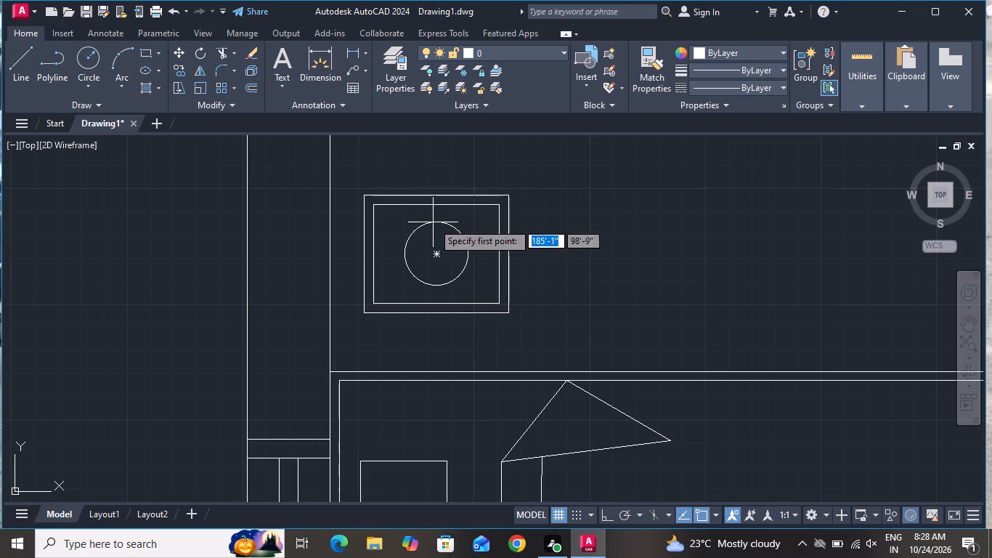
{"action": "left_click", "coordinate": [391, 255]}
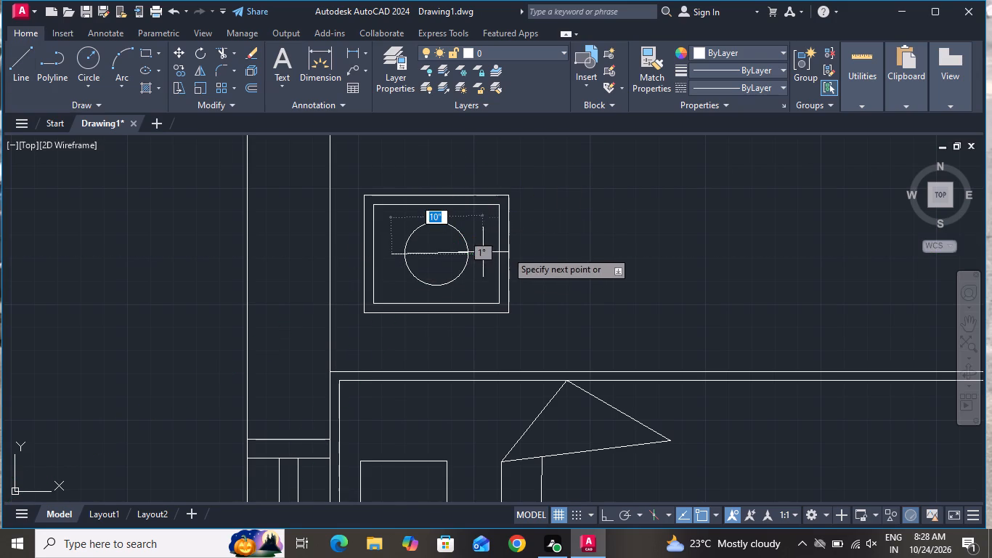
{"action": "left_click", "coordinate": [484, 254]}
{"action": "right_click", "coordinate": [484, 255]}
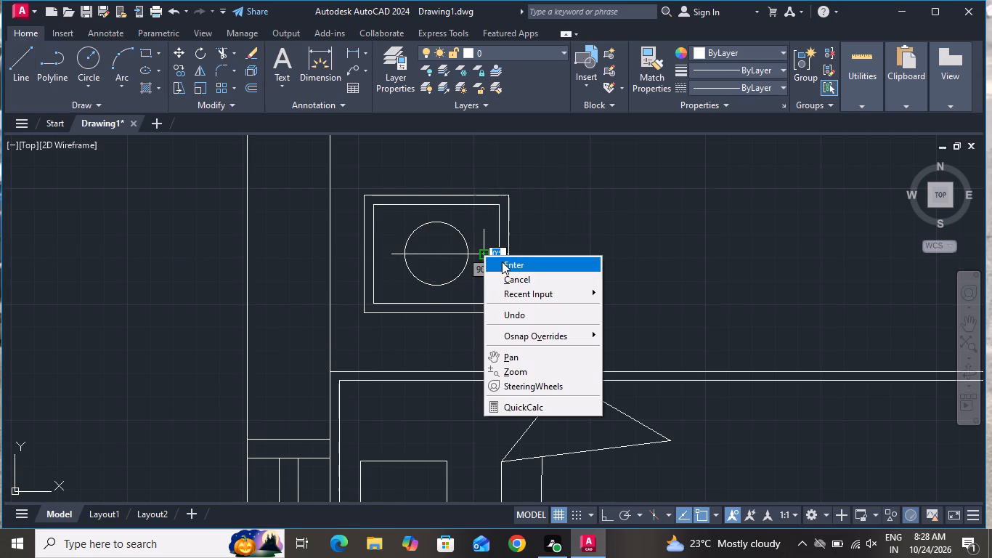
{"action": "left_click", "coordinate": [509, 280]}
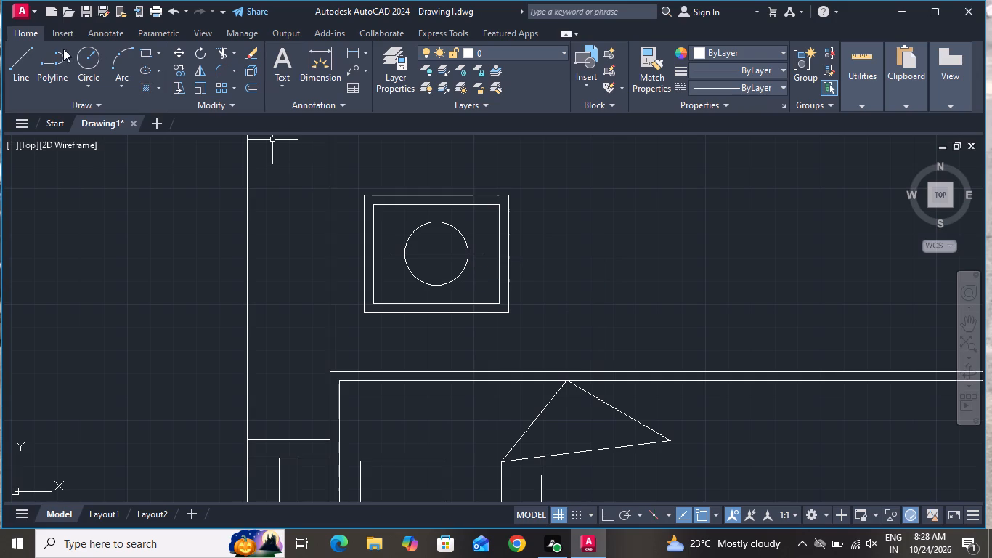
Draw a vertical line about 9" long through the lamp circle's centre, extending past the circle's north and south edges.
{"action": "left_click", "coordinate": [15, 60]}
{"action": "scroll", "coordinate": [390, 178], "scroll_direction": "up", "scroll_amount": 2}
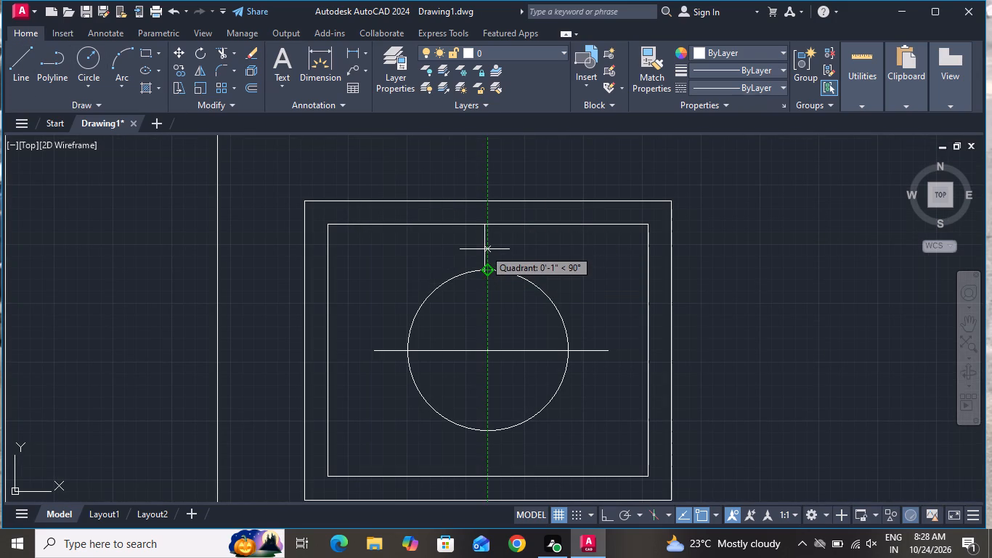
{"action": "left_click", "coordinate": [484, 247]}
{"action": "scroll", "coordinate": [489, 360], "scroll_direction": "down", "scroll_amount": 2}
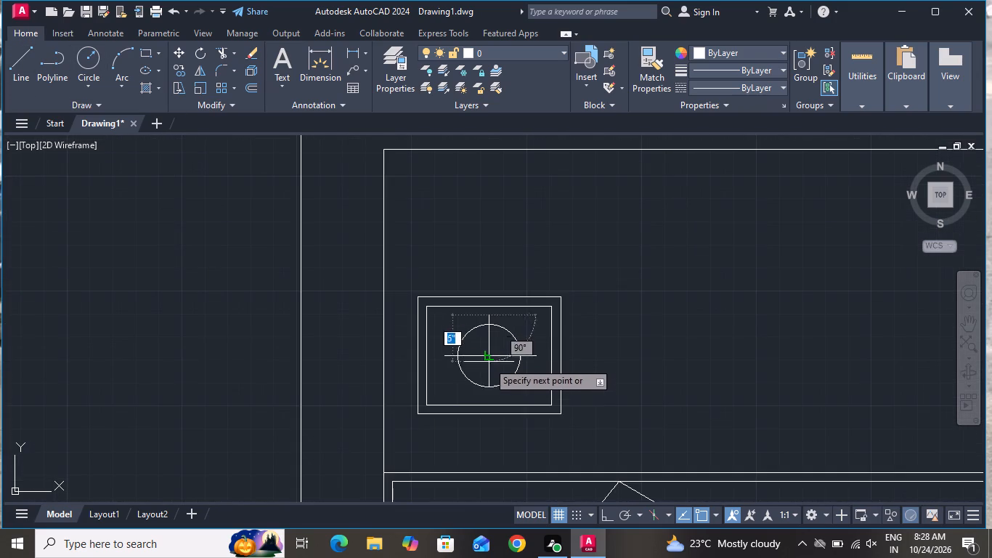
{"action": "scroll", "coordinate": [492, 408], "scroll_direction": "up", "scroll_amount": 3}
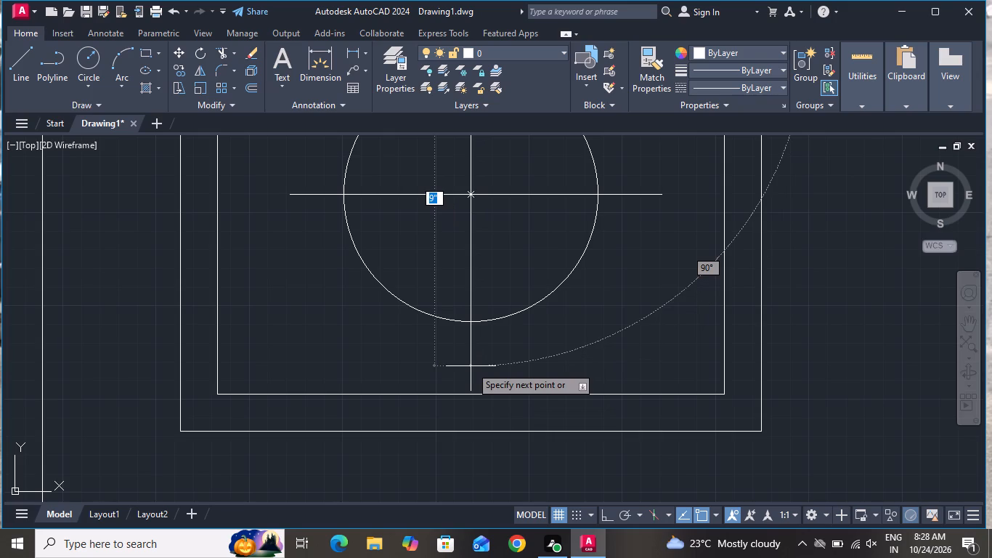
{"action": "left_click", "coordinate": [471, 366]}
{"action": "right_click", "coordinate": [487, 352]}
{"action": "left_click", "coordinate": [557, 367]}
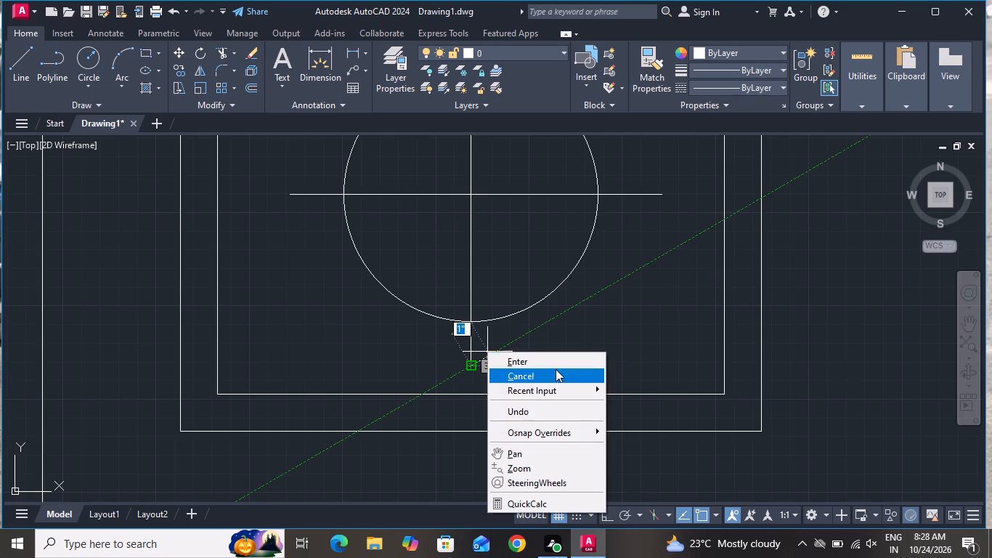
Copy the whole nightstand with its lamp about 8' south, placing the copy just south of the bed near the west wall.
{"action": "scroll", "coordinate": [559, 363], "scroll_direction": "down", "scroll_amount": 2}
{"action": "scroll", "coordinate": [570, 238], "scroll_direction": "down", "scroll_amount": 2}
{"action": "left_click", "coordinate": [623, 210]}
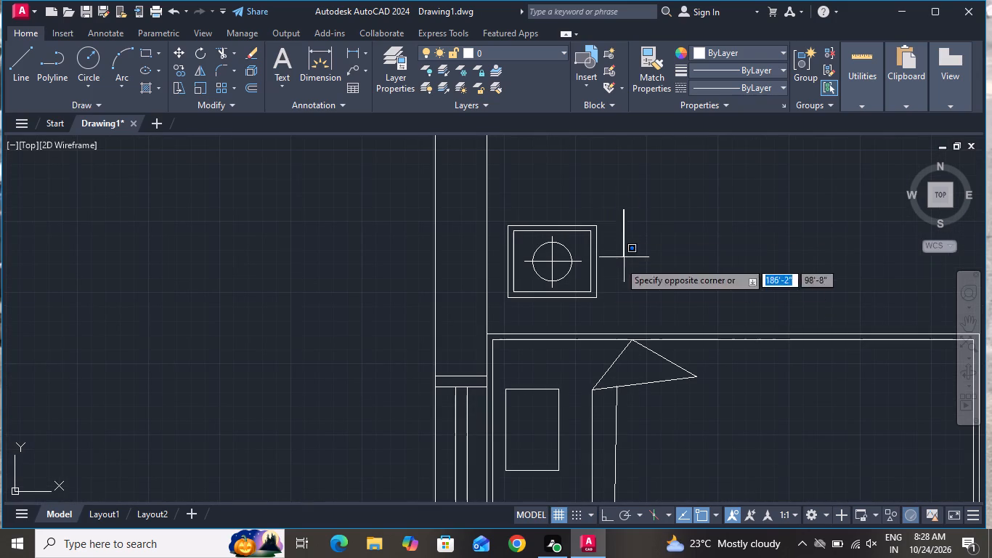
{"action": "left_click", "coordinate": [500, 314]}
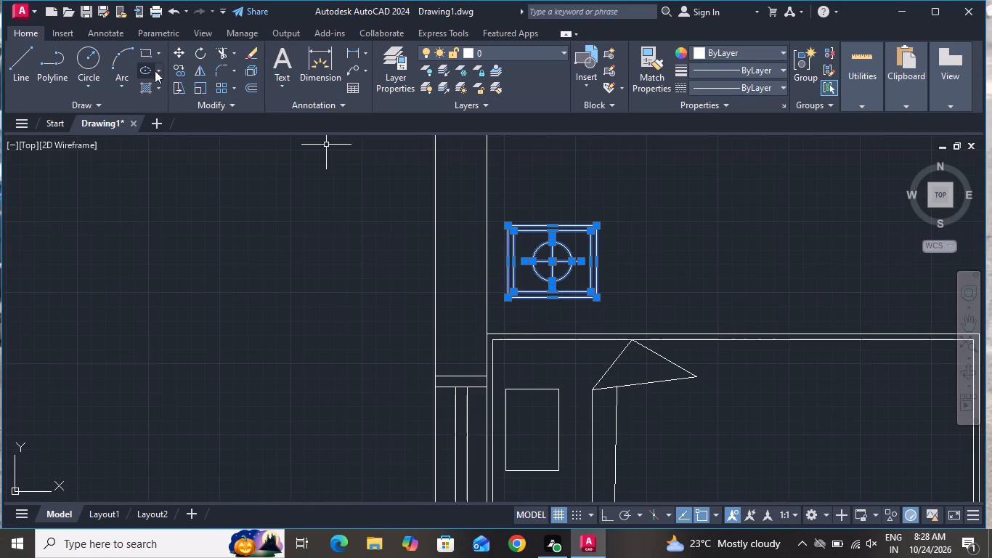
{"action": "left_click", "coordinate": [174, 68]}
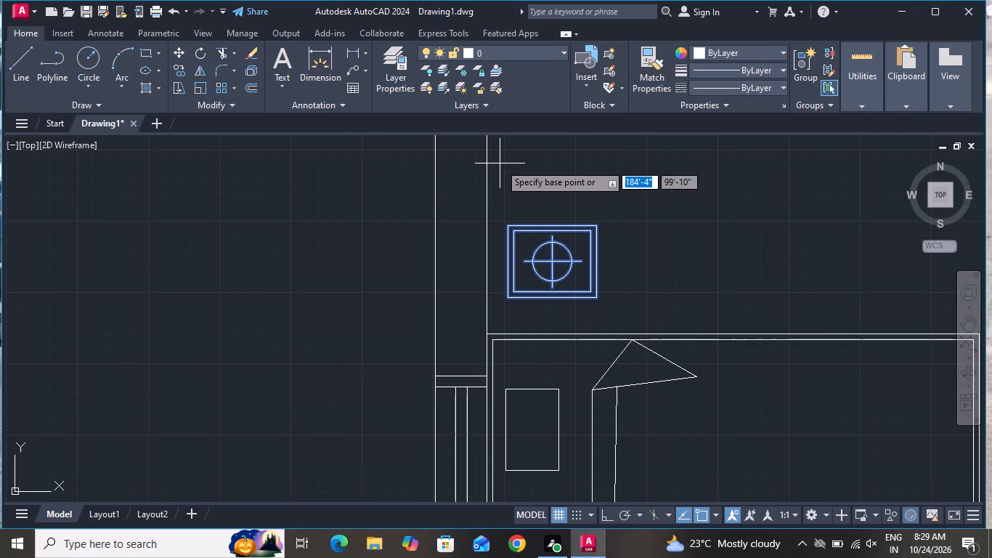
{"action": "left_click", "coordinate": [550, 264]}
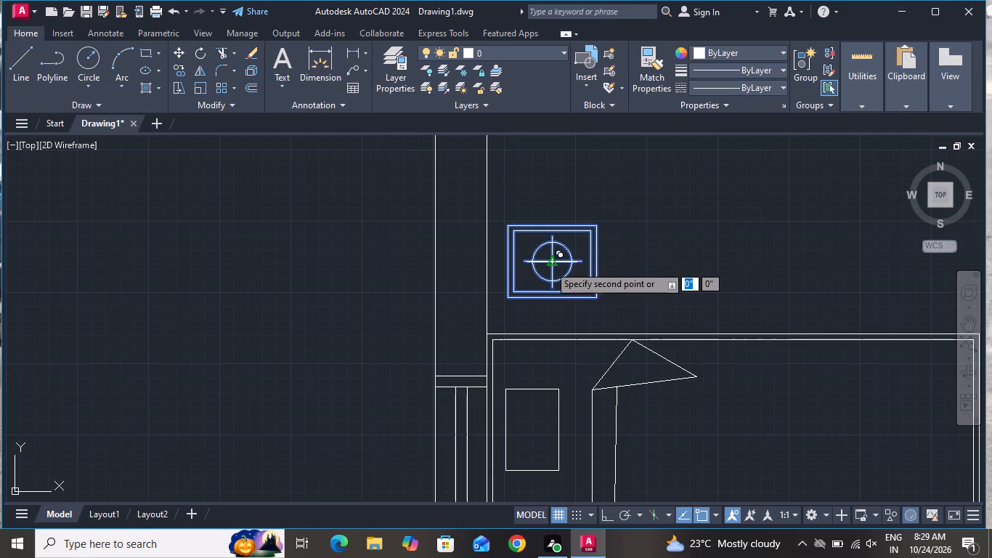
{"action": "scroll", "coordinate": [559, 245], "scroll_direction": "down", "scroll_amount": 3}
{"action": "scroll", "coordinate": [562, 382], "scroll_direction": "up", "scroll_amount": 2}
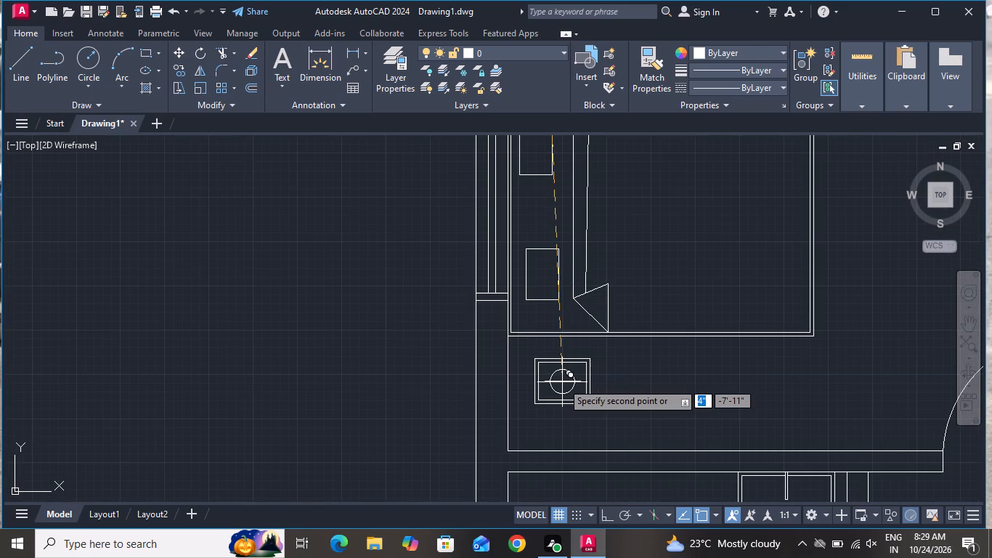
{"action": "scroll", "coordinate": [562, 382], "scroll_direction": "down", "scroll_amount": 1}
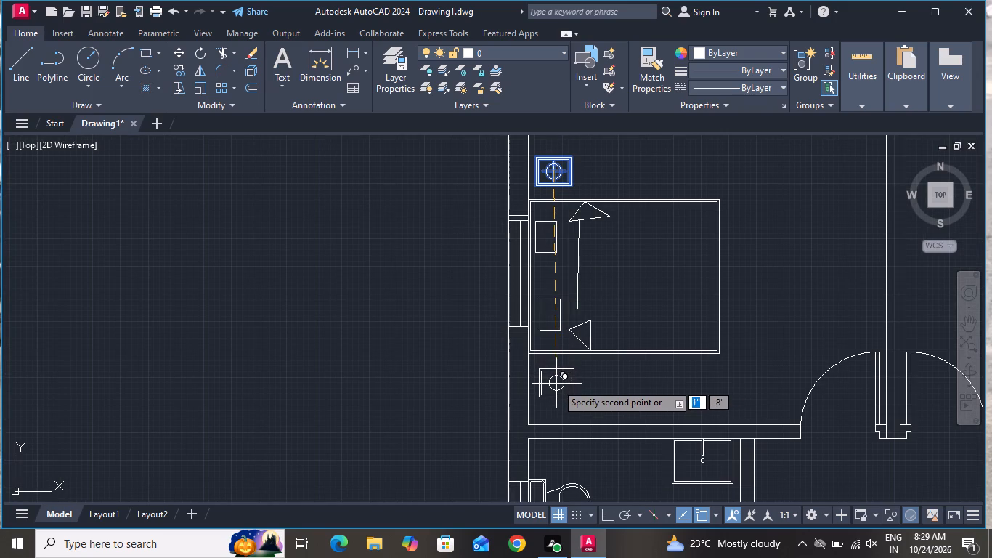
{"action": "left_click", "coordinate": [556, 384]}
{"action": "right_click", "coordinate": [572, 333]}
{"action": "left_click", "coordinate": [623, 148]}
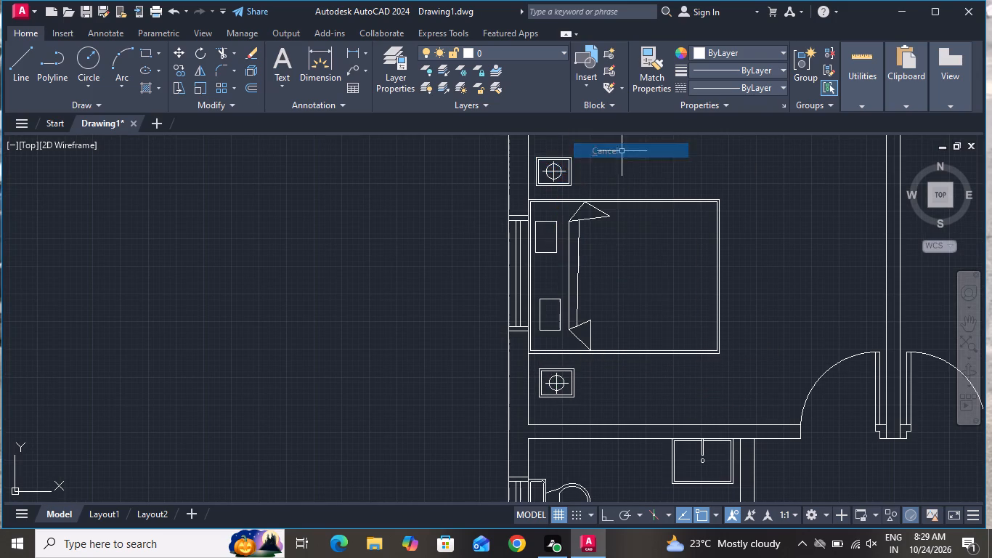
Turn on Ortho mode.
{"action": "scroll", "coordinate": [621, 195], "scroll_direction": "down", "scroll_amount": 4}
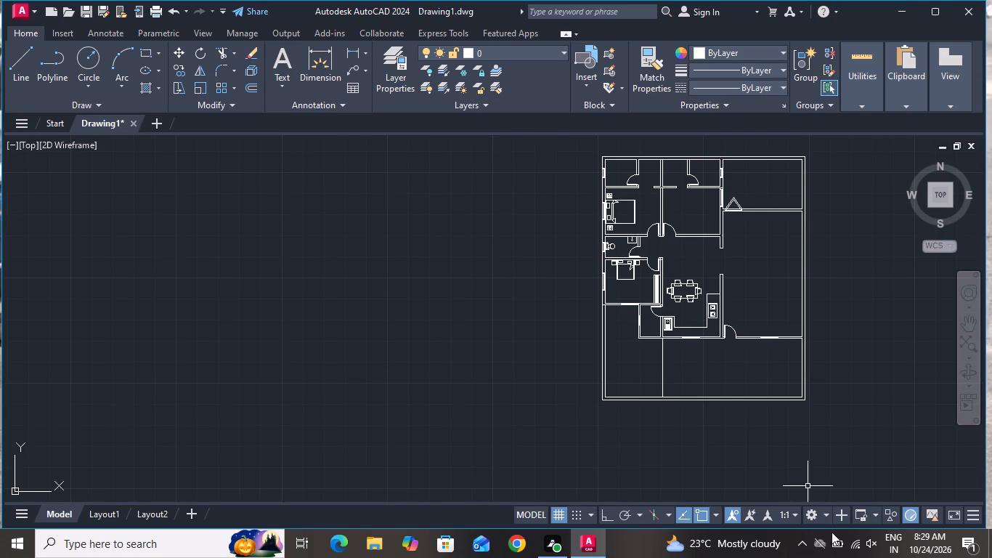
{"action": "left_click_drag", "start_coordinate": [609, 520], "coordinate": [590, 506]}
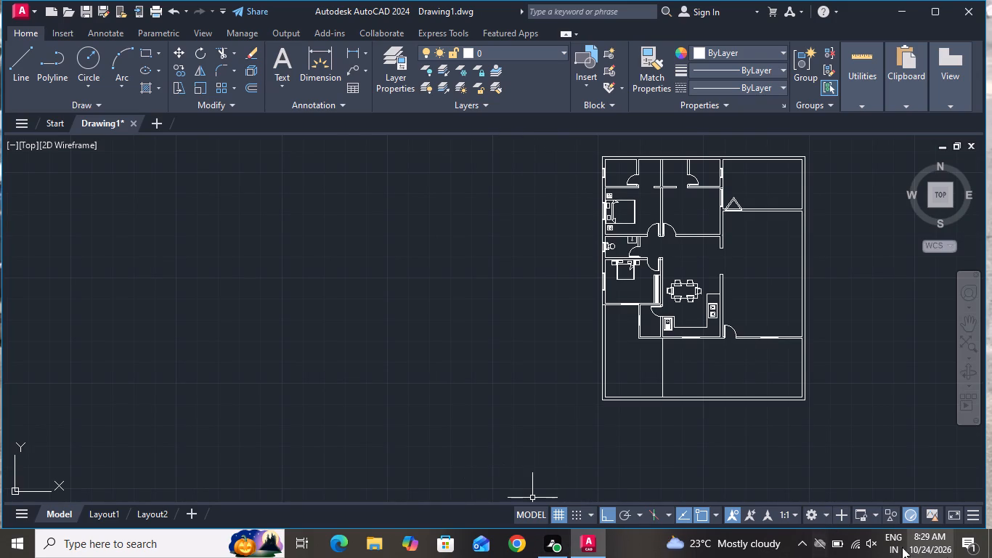
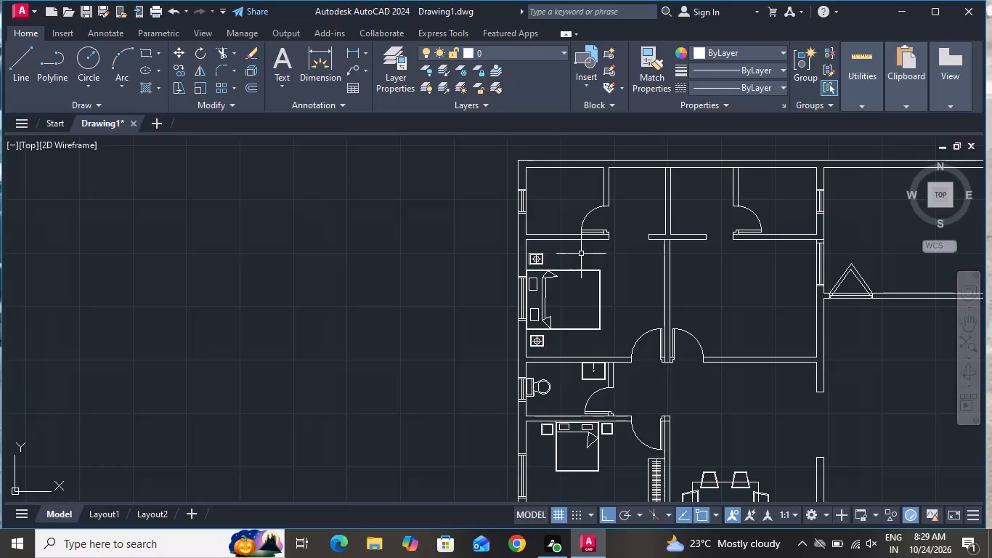
Draw a TV cabinet rectangle against the western bedroom's east wall, opposite the bed, with its long side running north-south.
{"action": "left_click", "coordinate": [142, 53]}
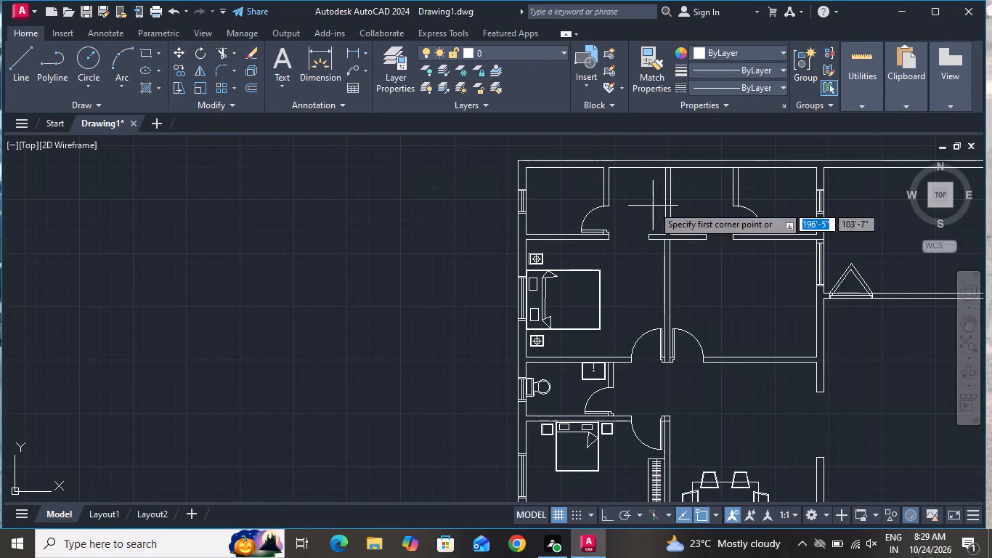
{"action": "scroll", "coordinate": [641, 283], "scroll_direction": "up", "scroll_amount": 2}
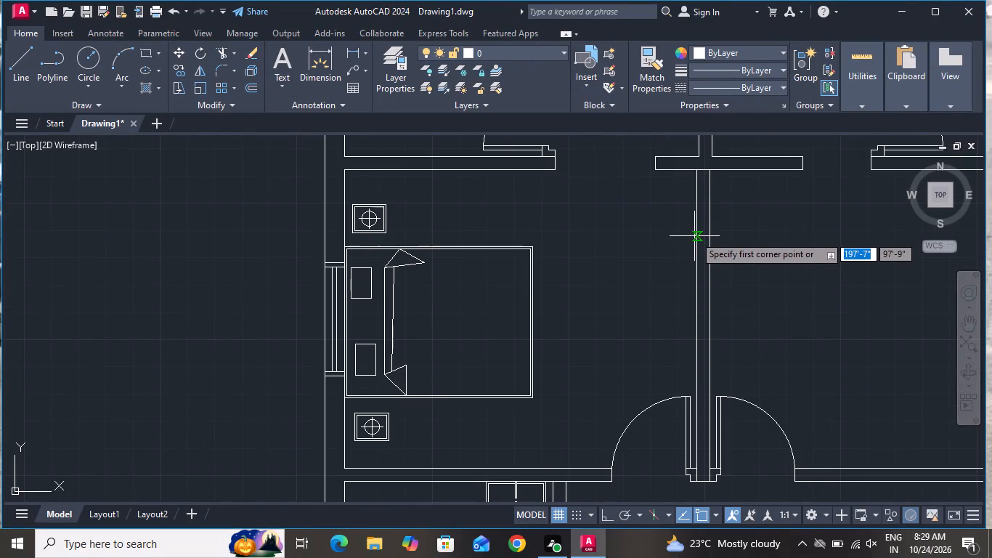
{"action": "left_click", "coordinate": [694, 242]}
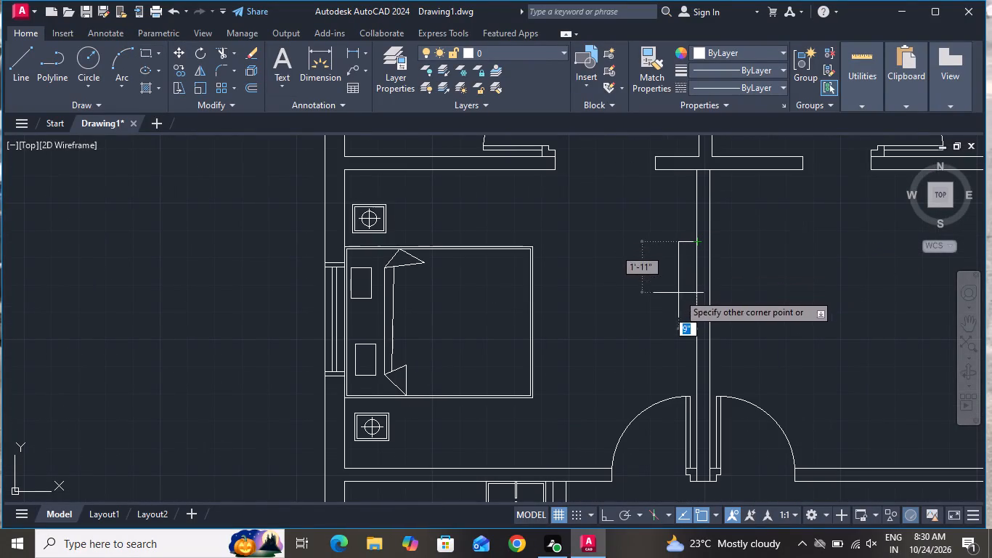
{"action": "left_click", "coordinate": [665, 339]}
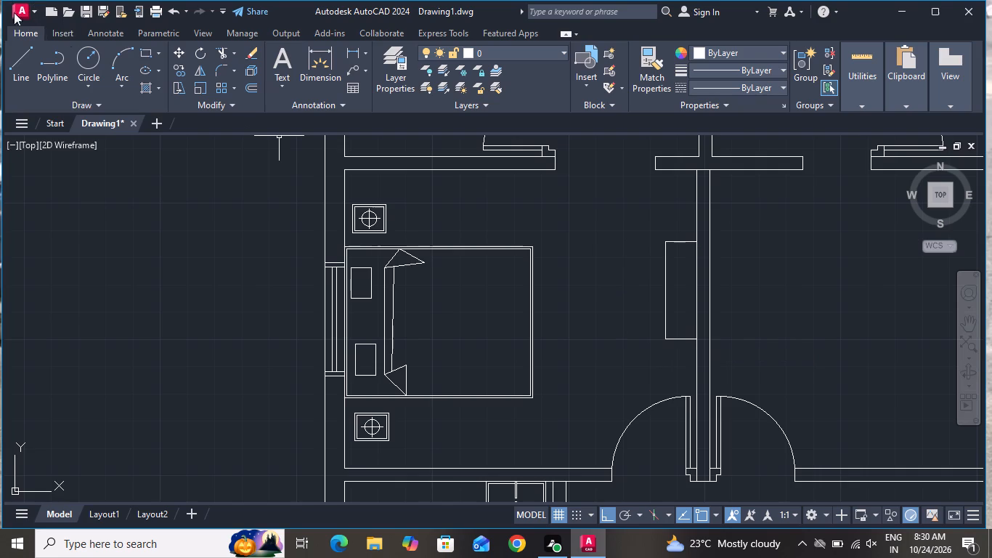
Draw a narrow north-south rectangle inside the cabinet as the TV screen, inset from the cabinet's north and south ends.
{"action": "left_click", "coordinate": [148, 50]}
{"action": "scroll", "coordinate": [685, 262], "scroll_direction": "up", "scroll_amount": 2}
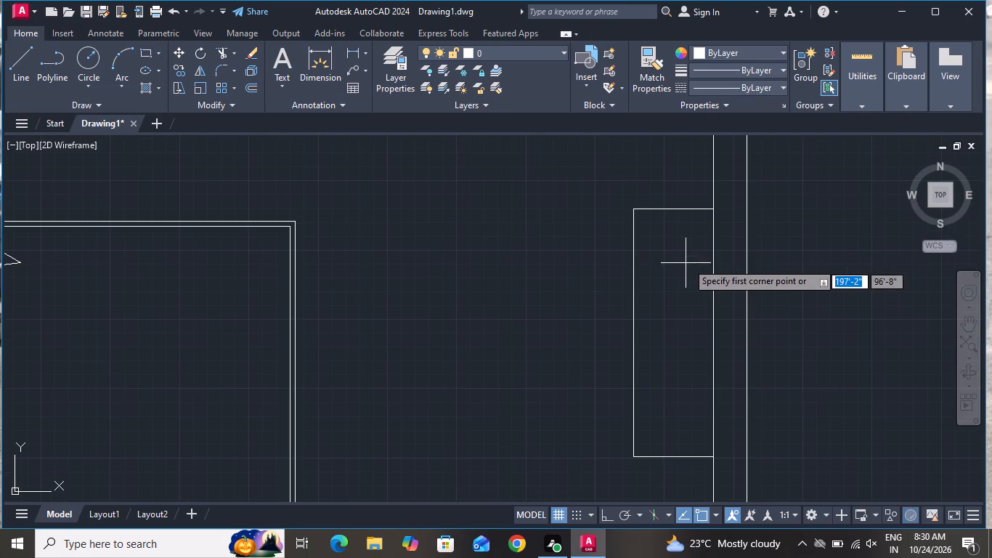
{"action": "left_click", "coordinate": [683, 251]}
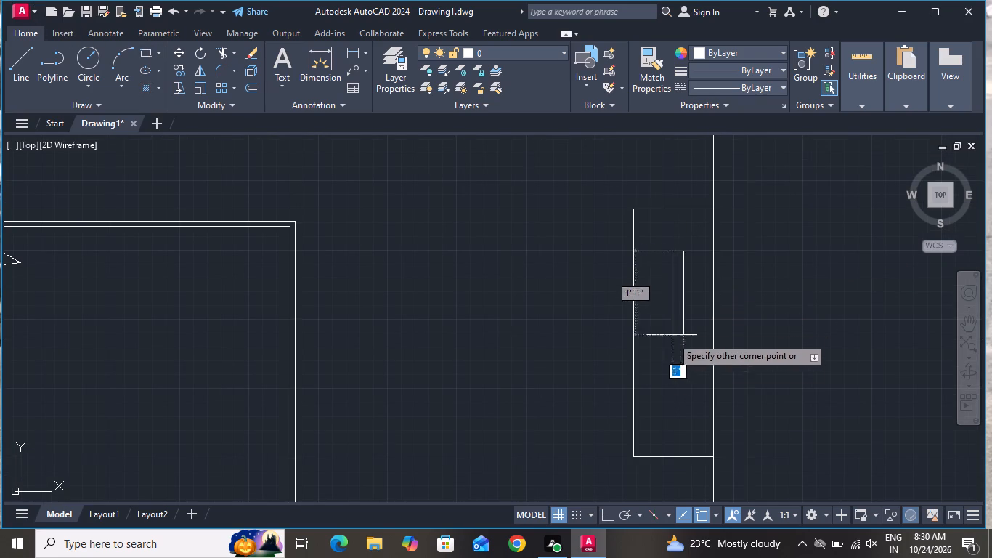
{"action": "left_click", "coordinate": [674, 424]}
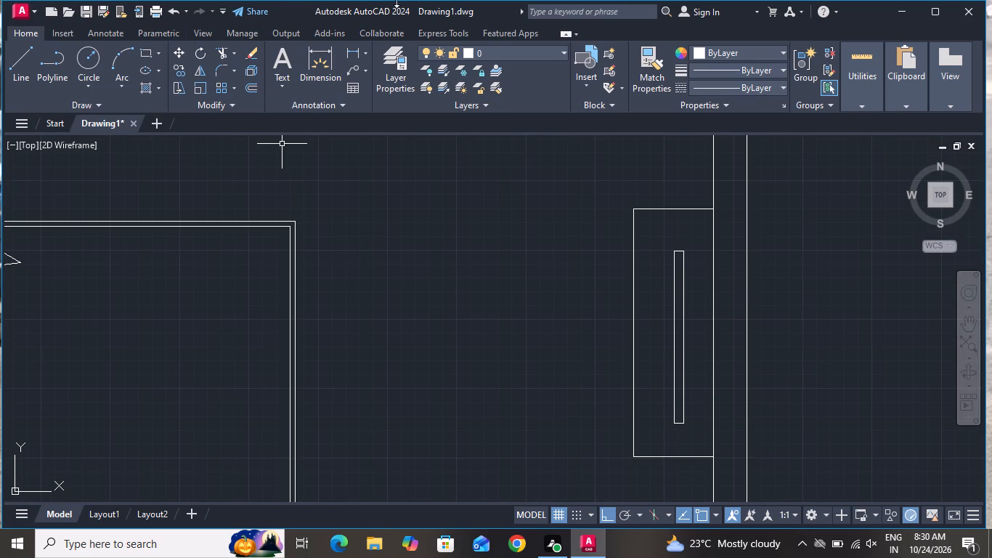
Draw the TV's back panel as a connected outline on the screen's east side: a 2'-1" vertical line joined by short slanted end lines.
{"action": "left_click", "coordinate": [23, 66]}
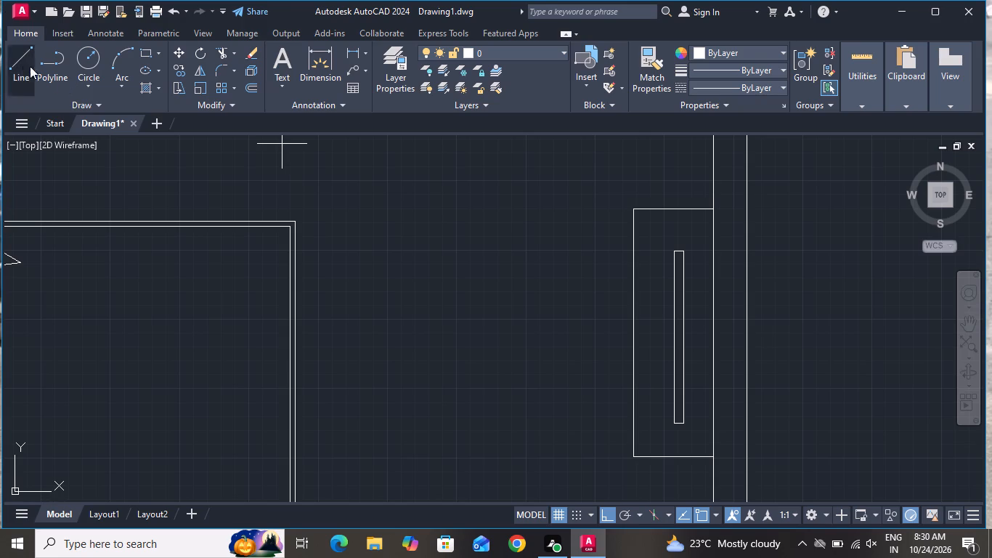
{"action": "scroll", "coordinate": [668, 303], "scroll_direction": "up", "scroll_amount": 2}
{"action": "scroll", "coordinate": [722, 235], "scroll_direction": "up", "scroll_amount": 1}
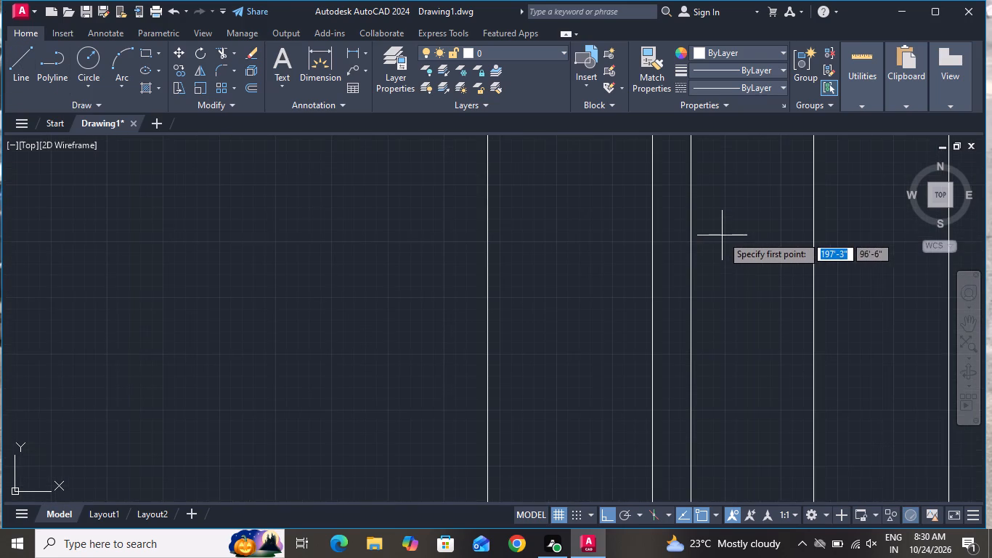
{"action": "left_click", "coordinate": [693, 235]}
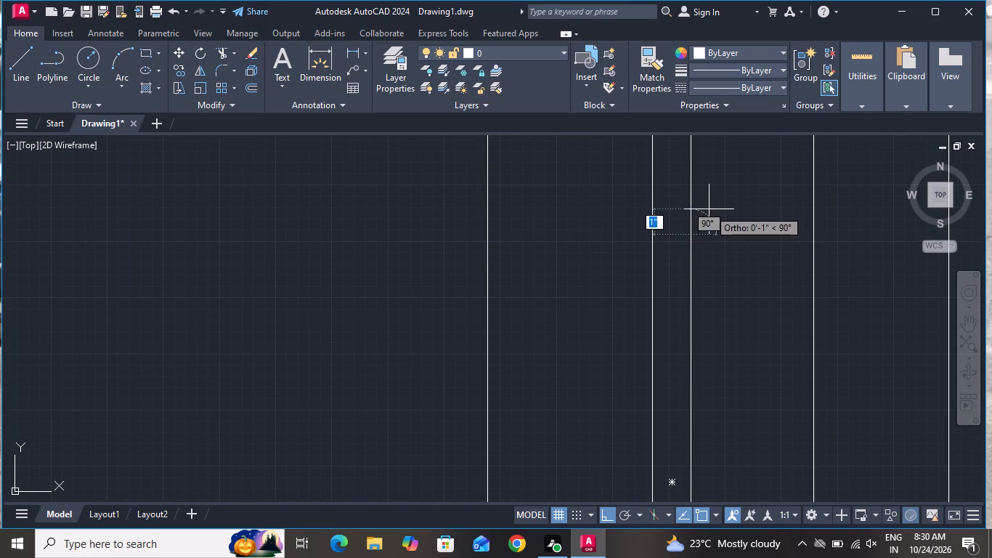
{"action": "left_click", "coordinate": [611, 517]}
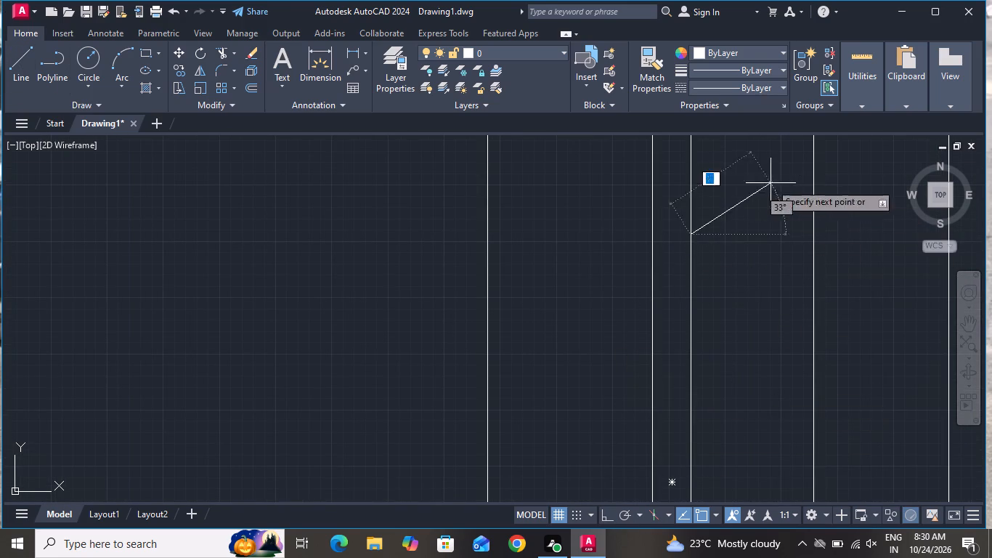
{"action": "left_click", "coordinate": [712, 204]}
{"action": "scroll", "coordinate": [721, 307], "scroll_direction": "down", "scroll_amount": 1}
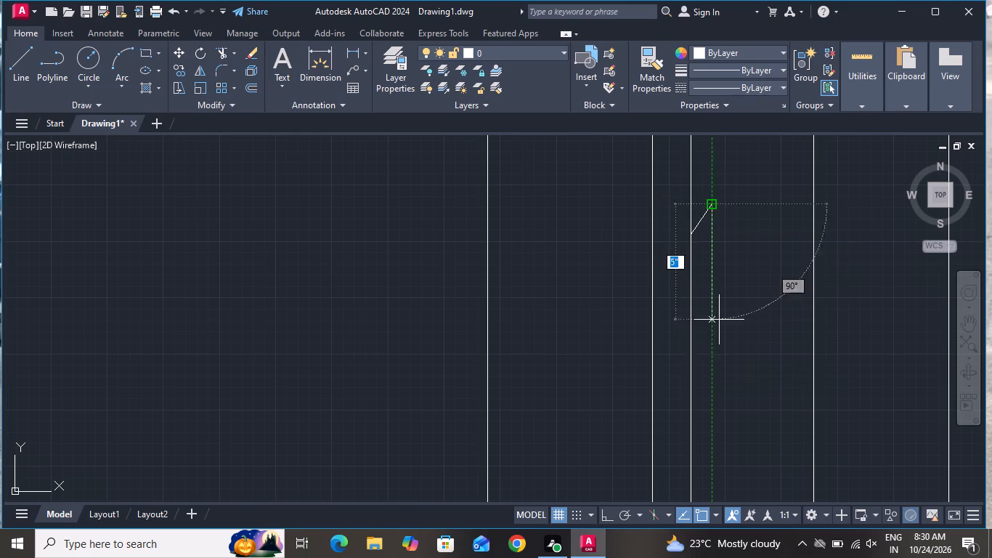
{"action": "scroll", "coordinate": [721, 307], "scroll_direction": "down", "scroll_amount": 2}
{"action": "scroll", "coordinate": [732, 400], "scroll_direction": "up", "scroll_amount": 4}
{"action": "scroll", "coordinate": [712, 381], "scroll_direction": "down", "scroll_amount": 3}
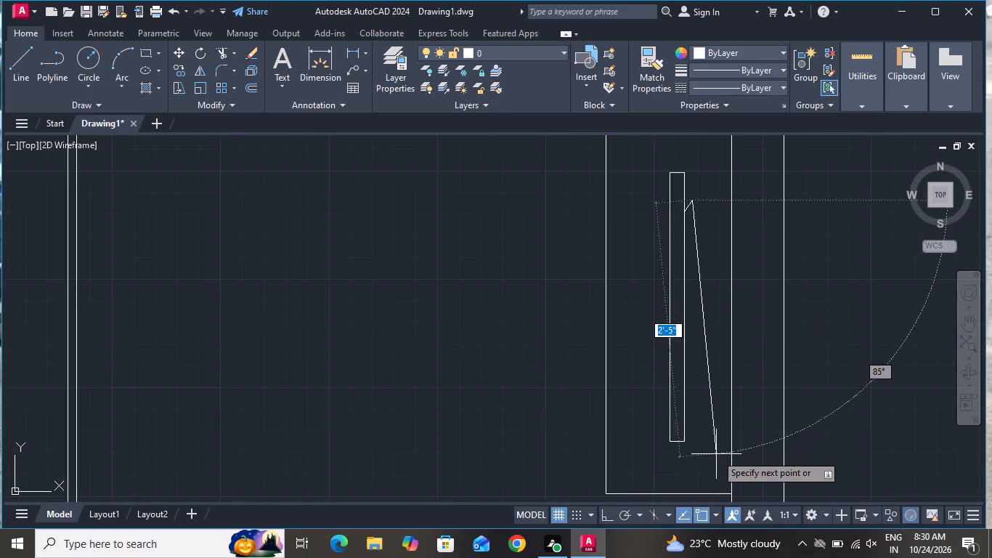
{"action": "left_click", "coordinate": [603, 518]}
{"action": "scroll", "coordinate": [759, 364], "scroll_direction": "up", "scroll_amount": 2}
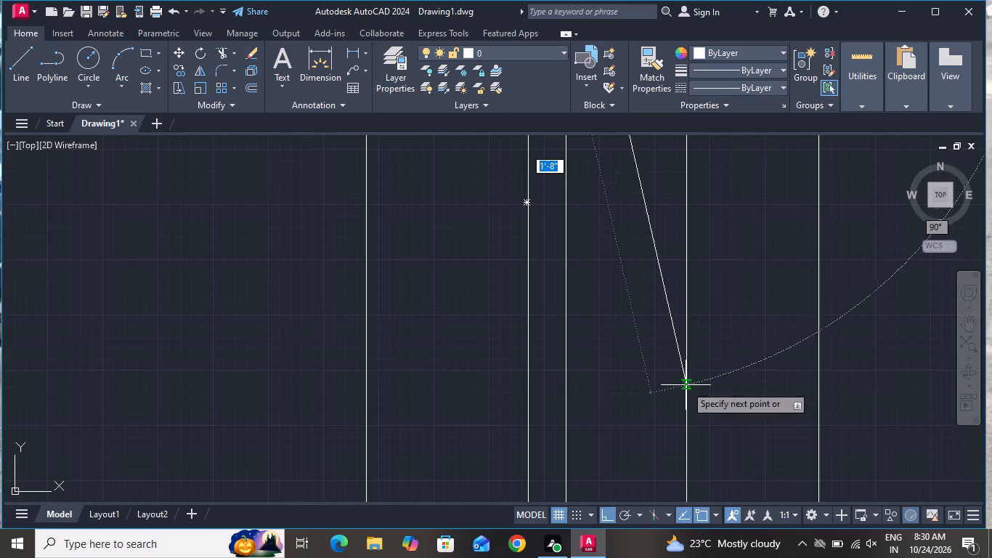
{"action": "scroll", "coordinate": [614, 361], "scroll_direction": "down", "scroll_amount": 1}
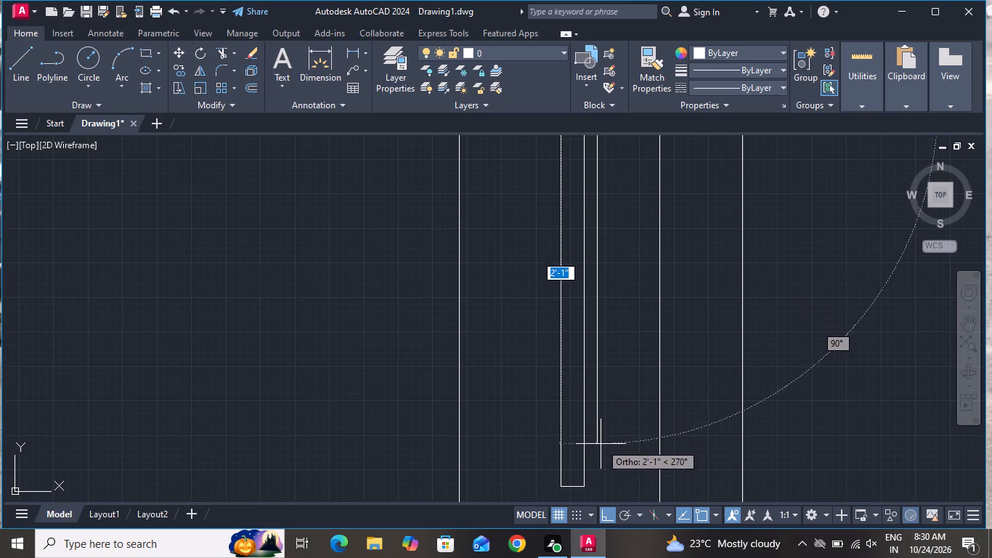
{"action": "left_click", "coordinate": [601, 444]}
{"action": "left_click", "coordinate": [587, 428]}
{"action": "right_click", "coordinate": [587, 428]}
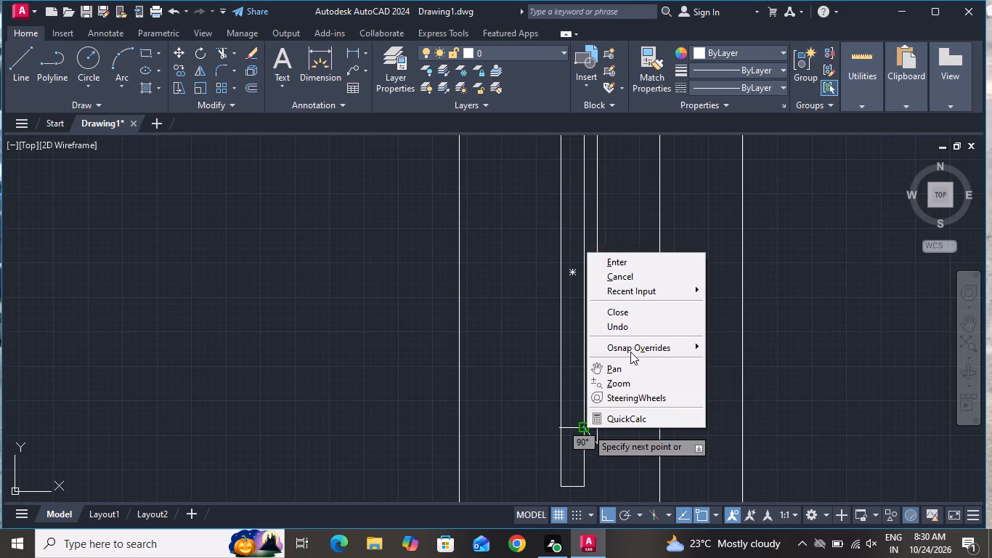
{"action": "left_click", "coordinate": [649, 264]}
{"action": "scroll", "coordinate": [693, 328], "scroll_direction": "down", "scroll_amount": 2}
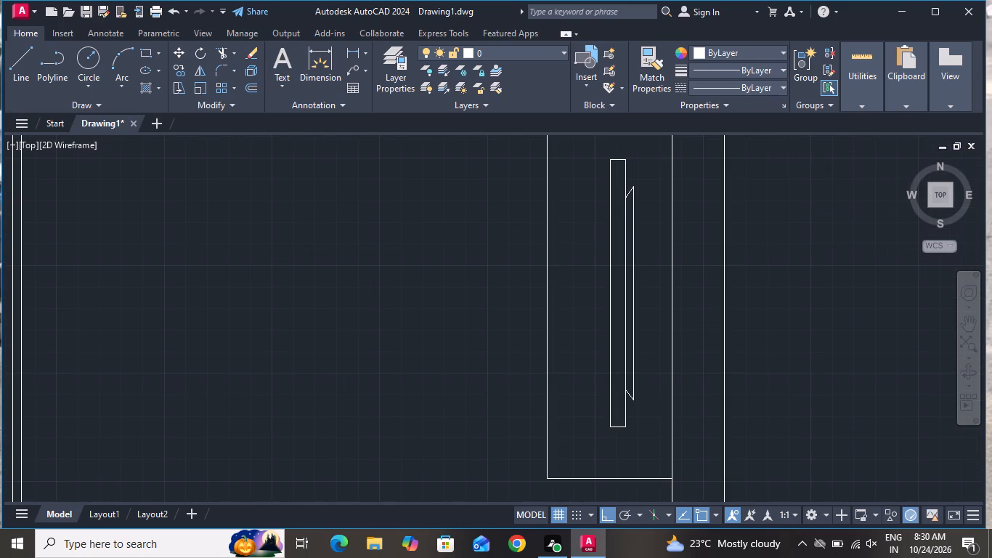
Move the TV screen and its back panel straight east within the cabinet, leaving the back panel just short of the wall.
{"action": "left_click", "coordinate": [669, 211]}
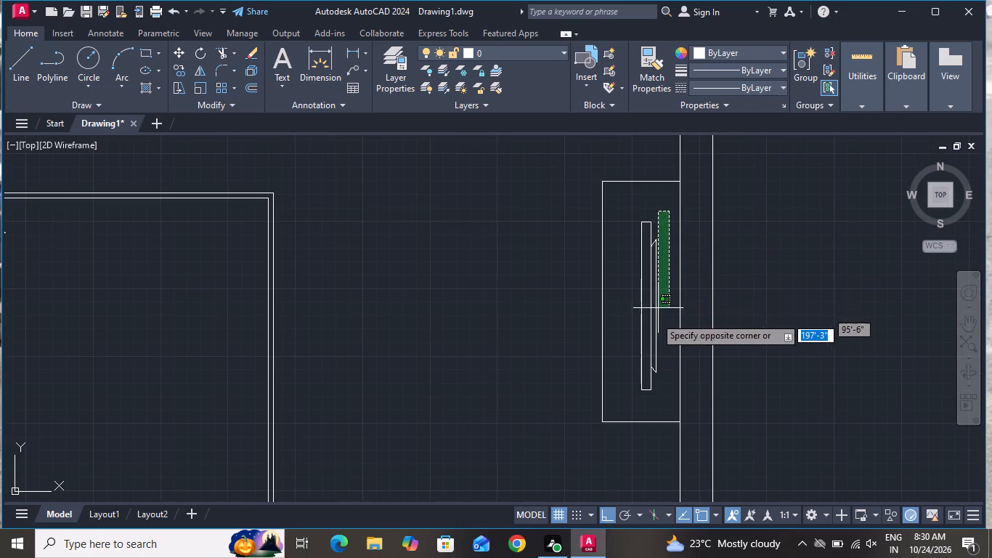
{"action": "left_click", "coordinate": [623, 400]}
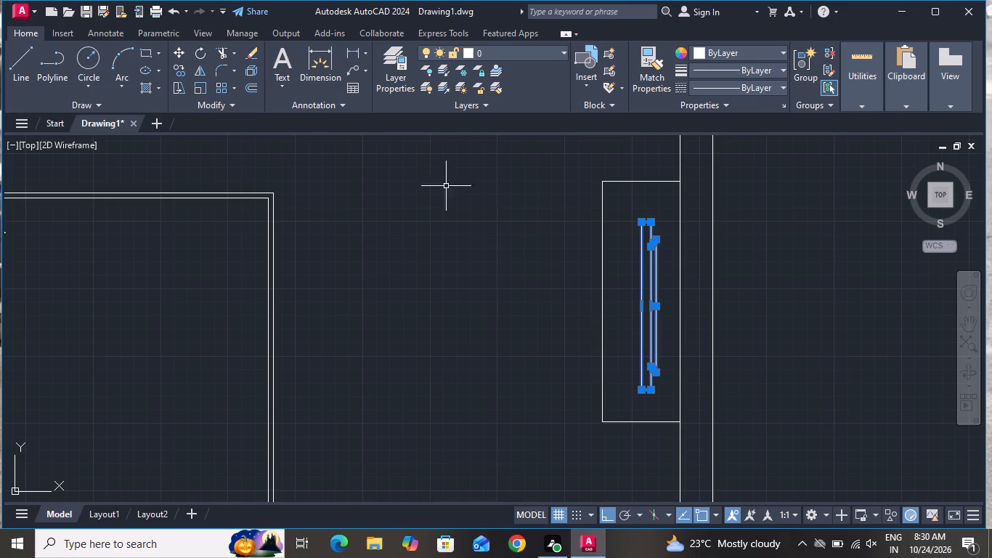
{"action": "left_click", "coordinate": [179, 52]}
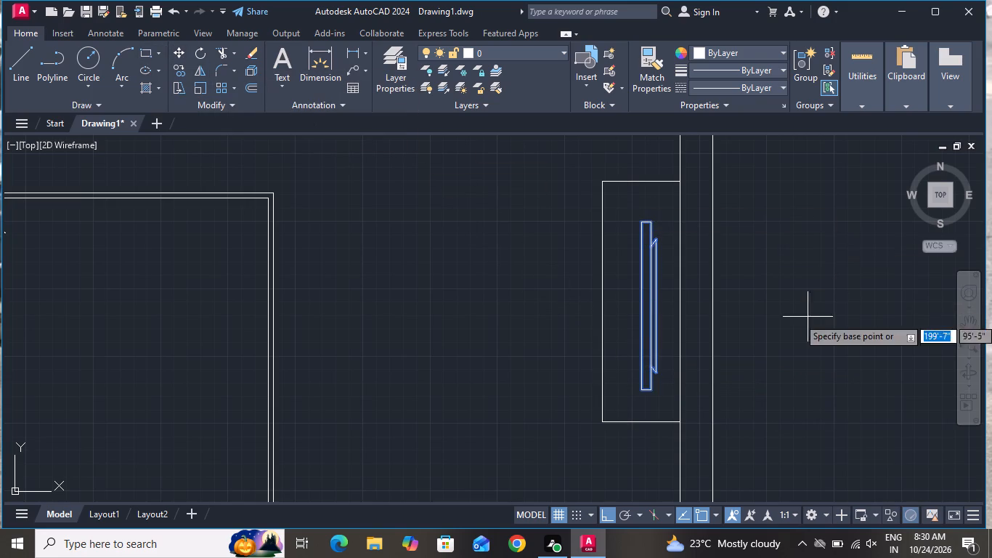
{"action": "scroll", "coordinate": [670, 317], "scroll_direction": "up", "scroll_amount": 1}
{"action": "left_click", "coordinate": [650, 294]}
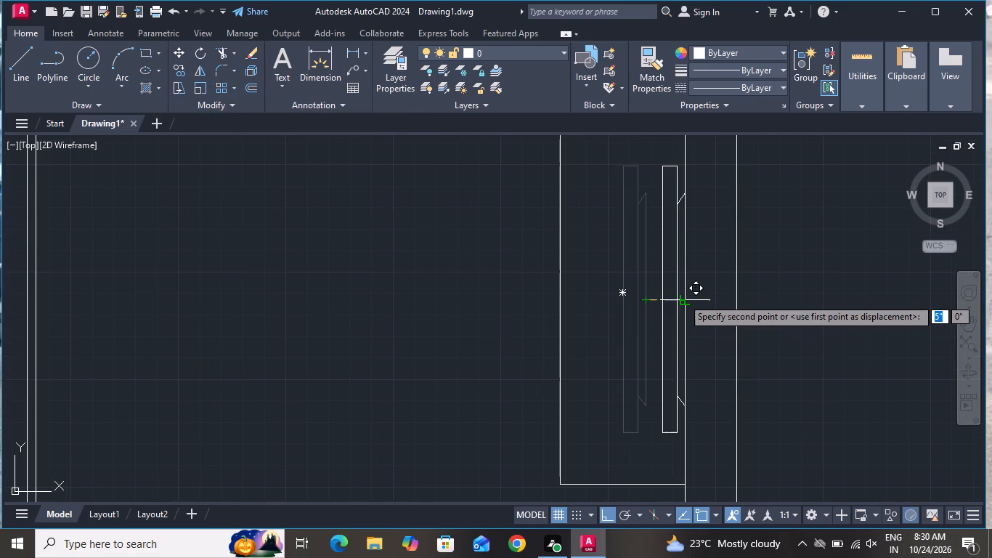
{"action": "left_click", "coordinate": [675, 298]}
{"action": "scroll", "coordinate": [677, 329], "scroll_direction": "down", "scroll_amount": 1}
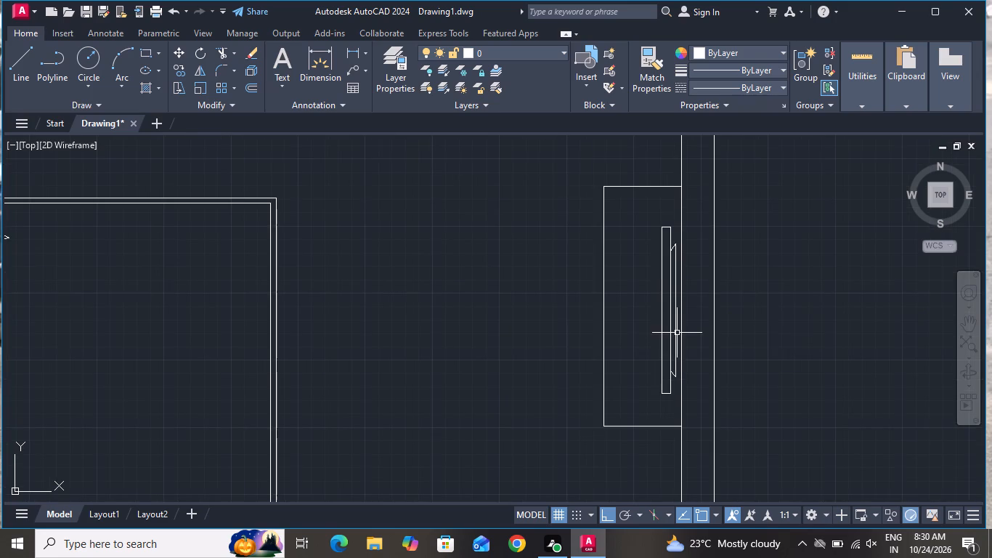
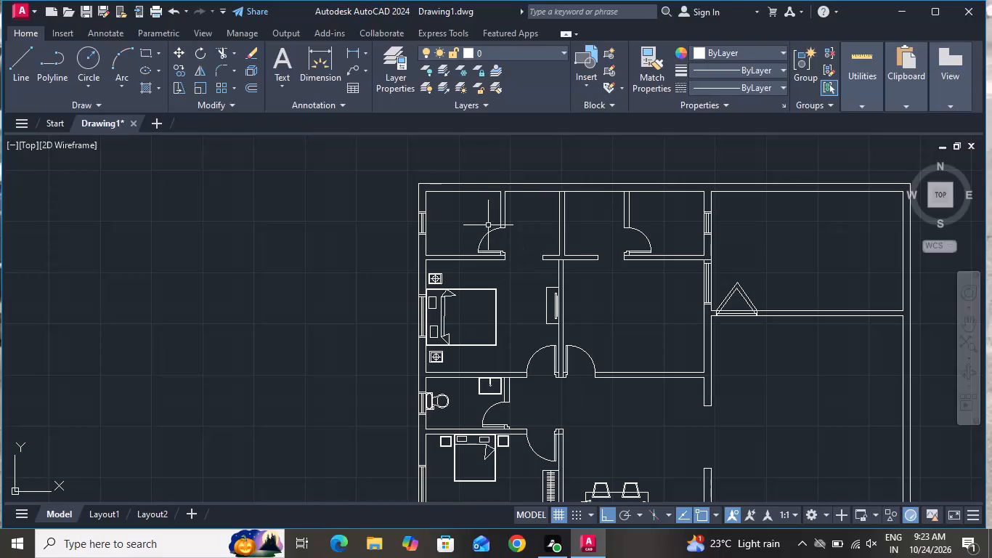
Draw a rectangle about 2'-11" by 6'-5" from the inner upper-left corner of the plan's top-left room down to its lower wall.
{"action": "scroll", "coordinate": [442, 169], "scroll_direction": "up", "scroll_amount": 2}
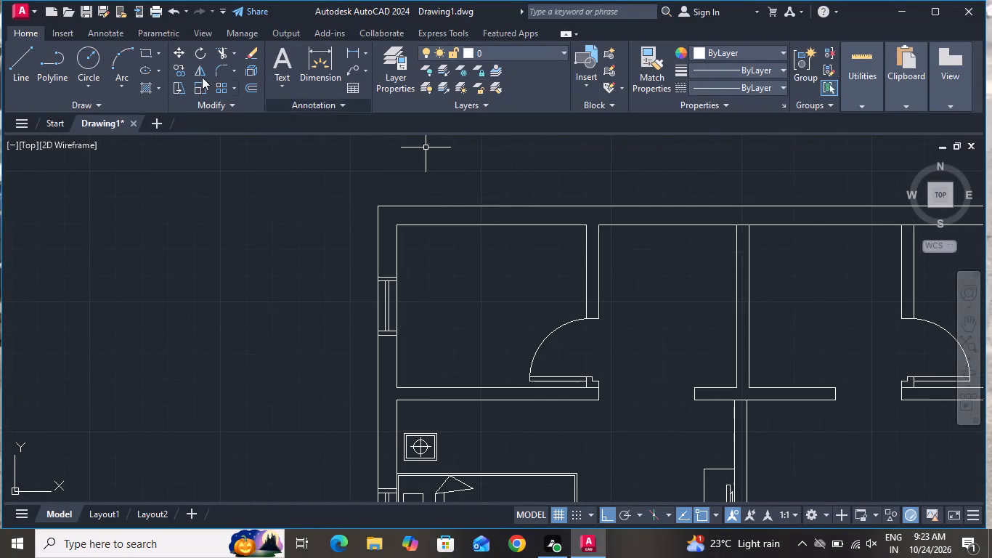
{"action": "left_click", "coordinate": [149, 53]}
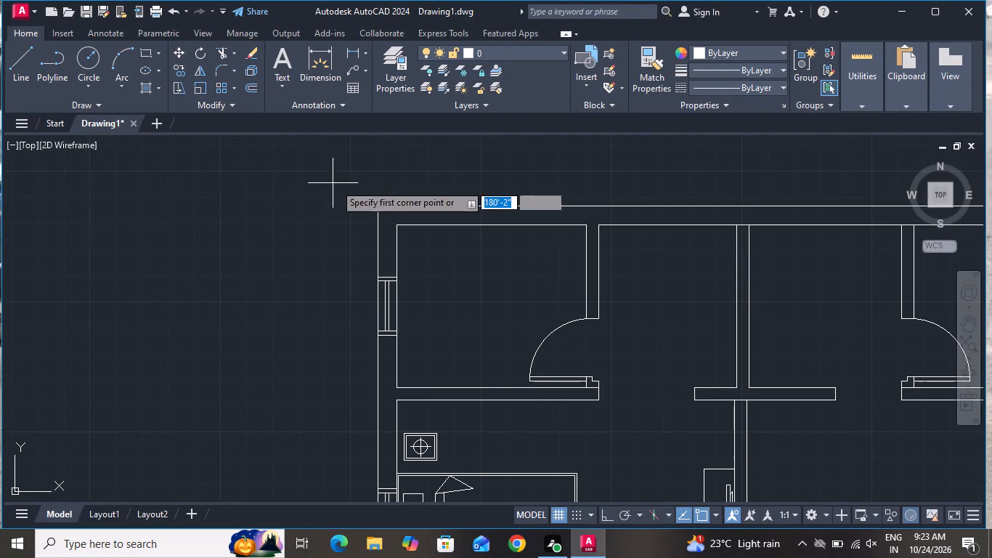
{"action": "scroll", "coordinate": [355, 190], "scroll_direction": "up", "scroll_amount": 2}
{"action": "scroll", "coordinate": [428, 231], "scroll_direction": "down", "scroll_amount": 2}
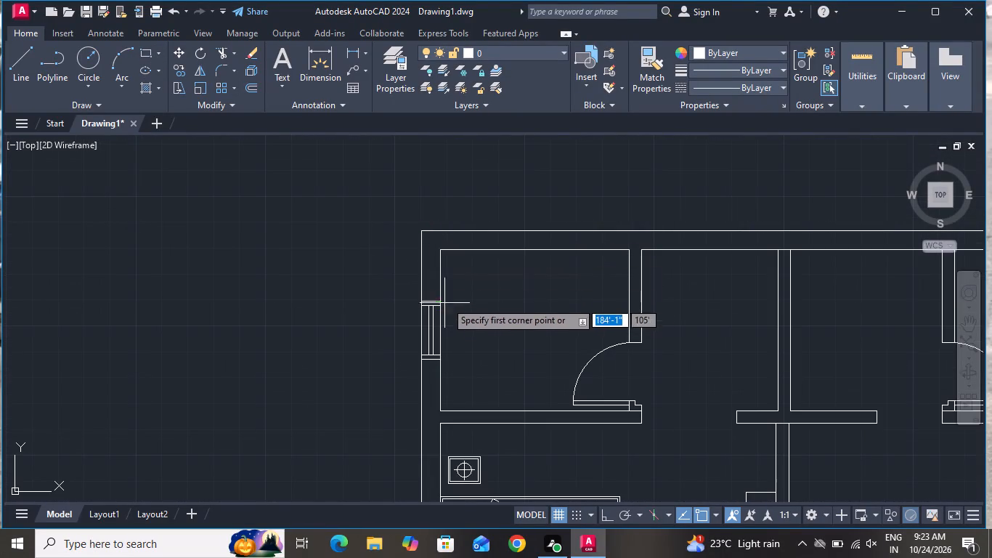
{"action": "left_click", "coordinate": [439, 250]}
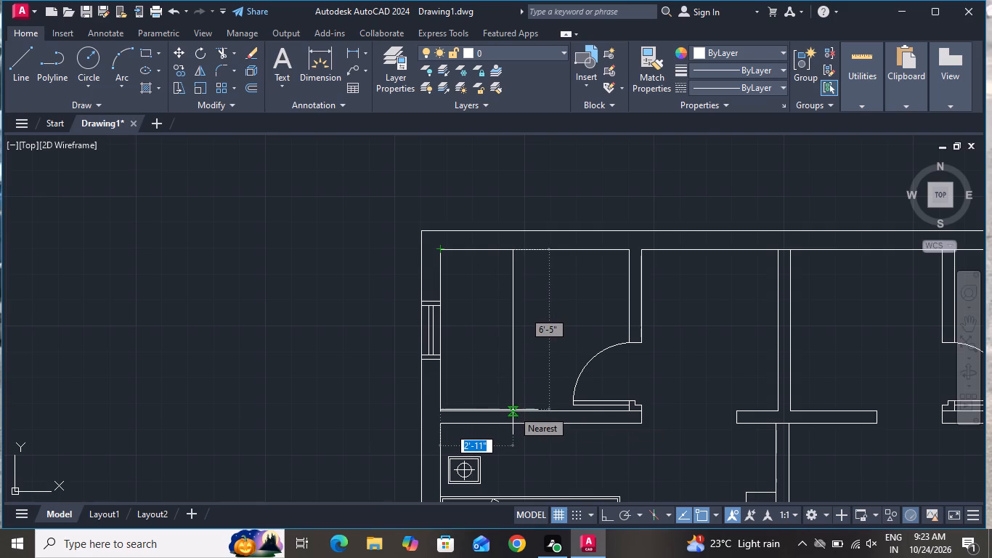
{"action": "left_click", "coordinate": [513, 410]}
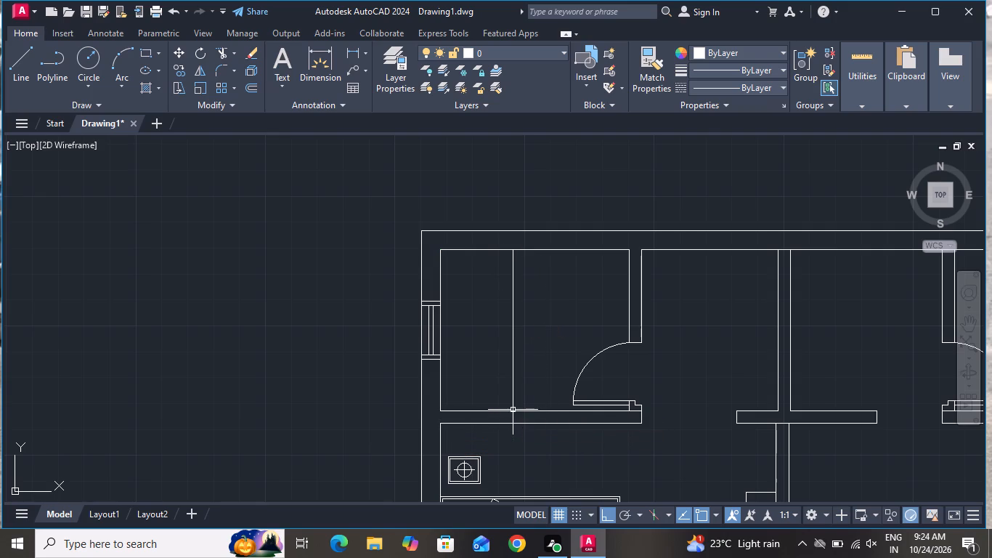
Draw a narrow rectangle about 2" by 9" hanging from the top wall, near the middle of the new rectangle's upper edge.
{"action": "left_click", "coordinate": [148, 50]}
{"action": "scroll", "coordinate": [507, 294], "scroll_direction": "up", "scroll_amount": 2}
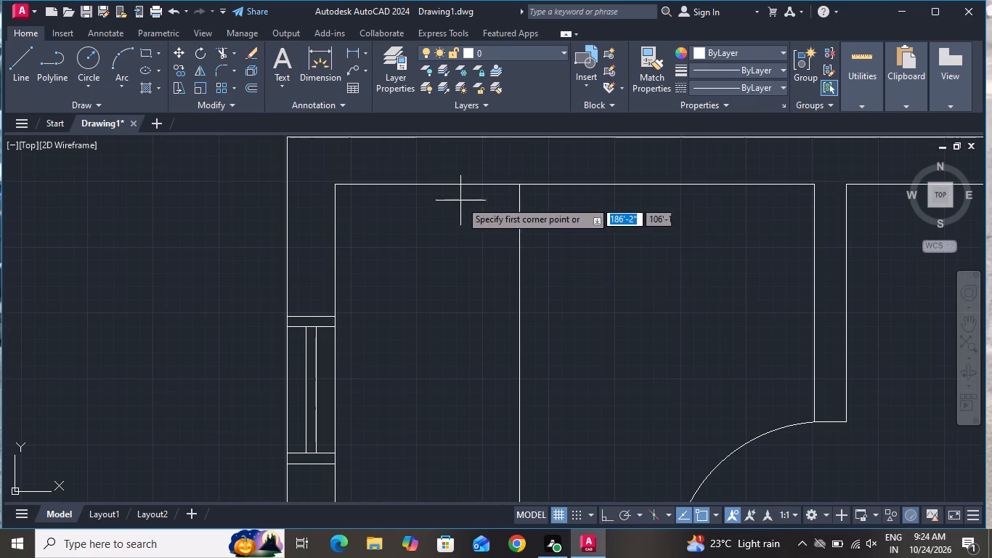
{"action": "left_click", "coordinate": [426, 182]}
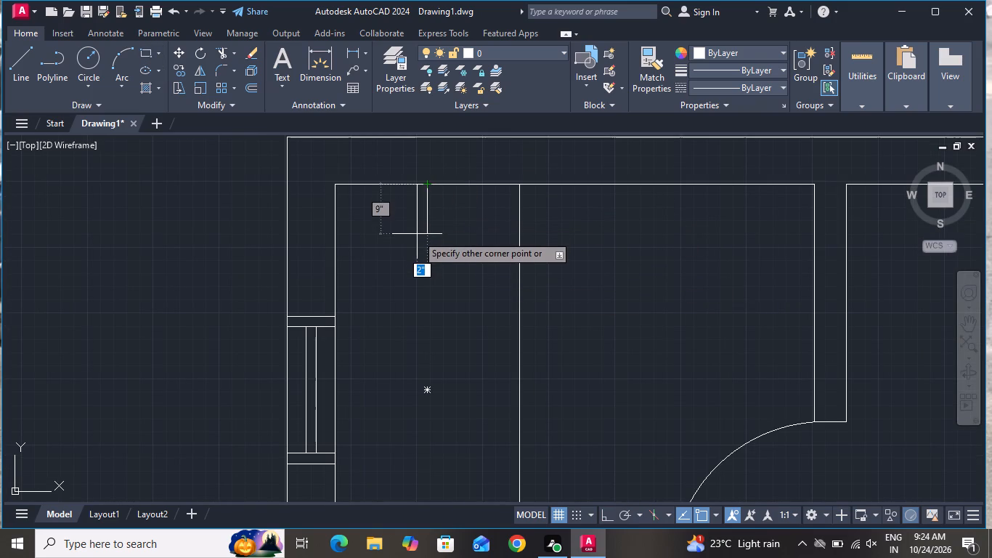
{"action": "left_click", "coordinate": [417, 235]}
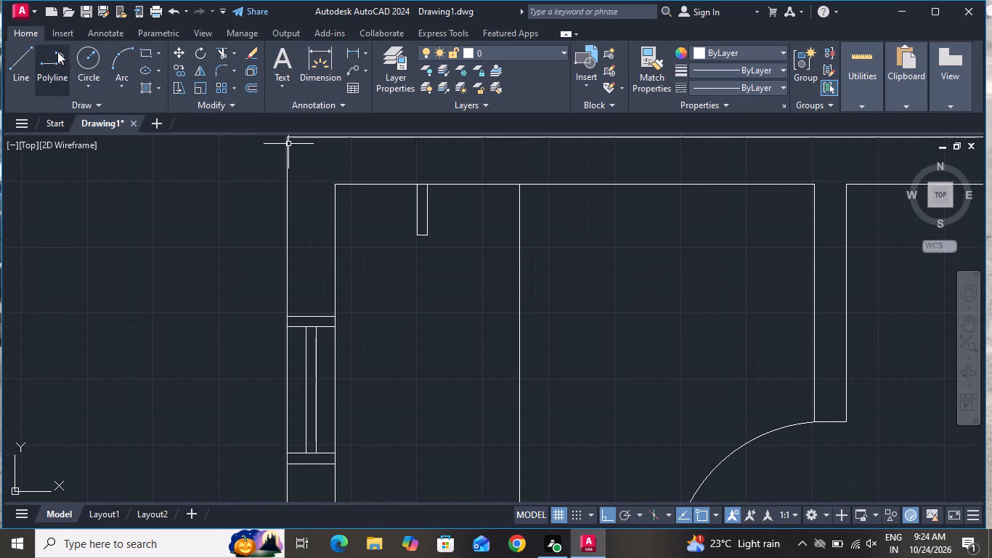
Draw two small circles of about 1" radius, one on each side of the narrow rectangle just below the top wall.
{"action": "left_click", "coordinate": [85, 53]}
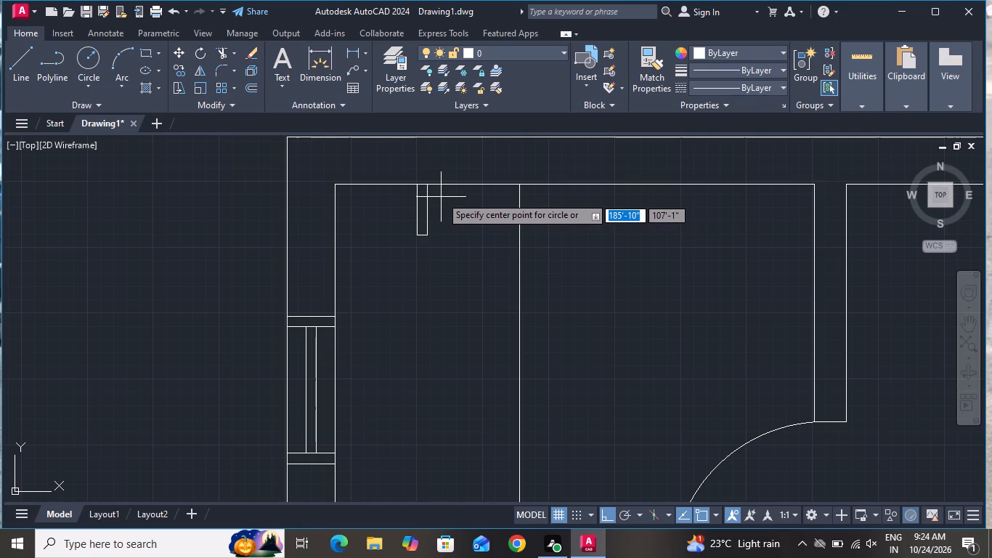
{"action": "left_click", "coordinate": [441, 196]}
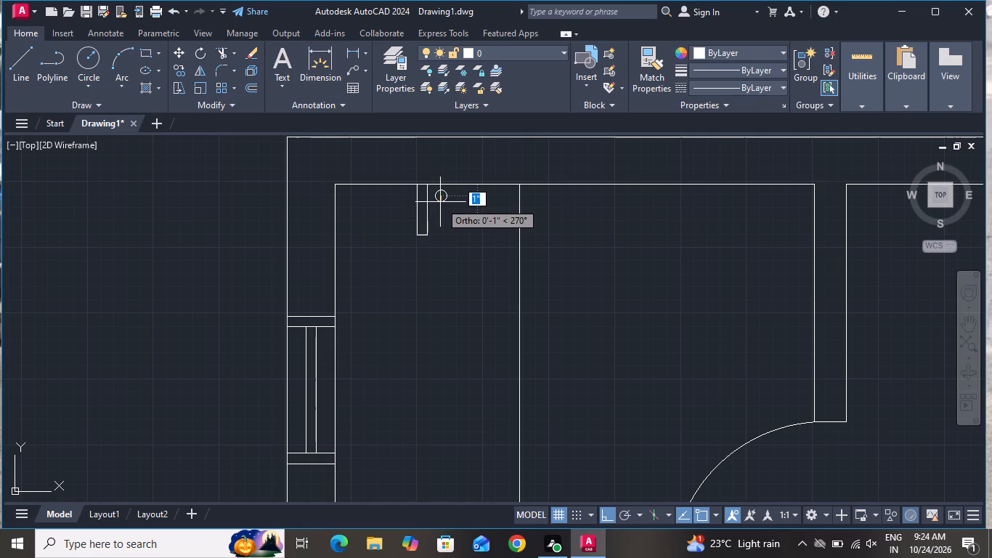
{"action": "left_click", "coordinate": [440, 202]}
{"action": "left_click", "coordinate": [99, 58]}
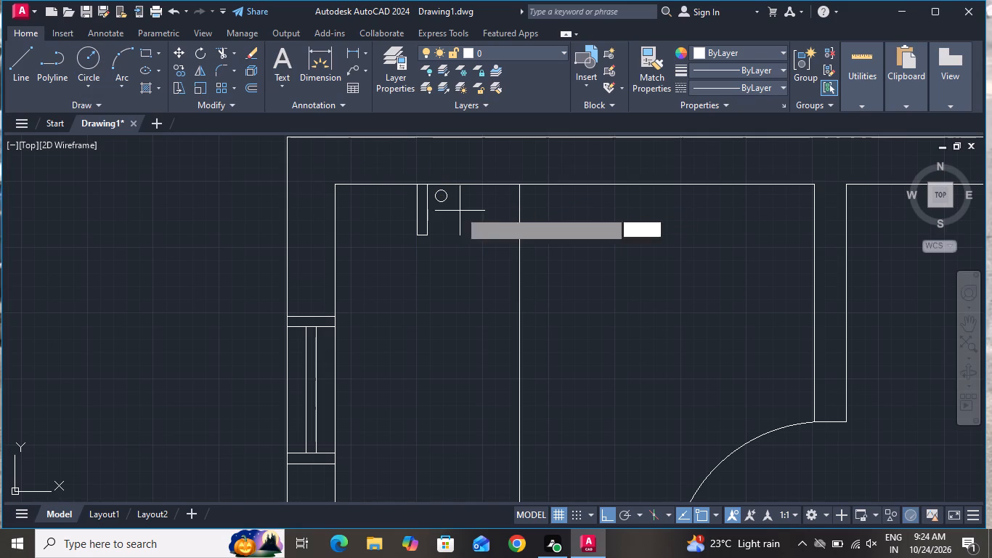
{"action": "left_click", "coordinate": [399, 195]}
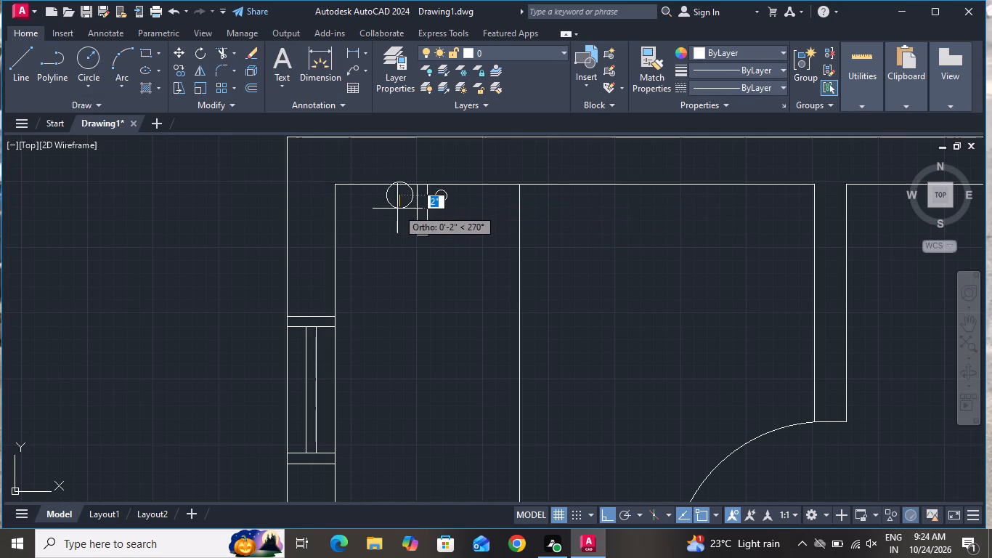
{"action": "left_click", "coordinate": [396, 201]}
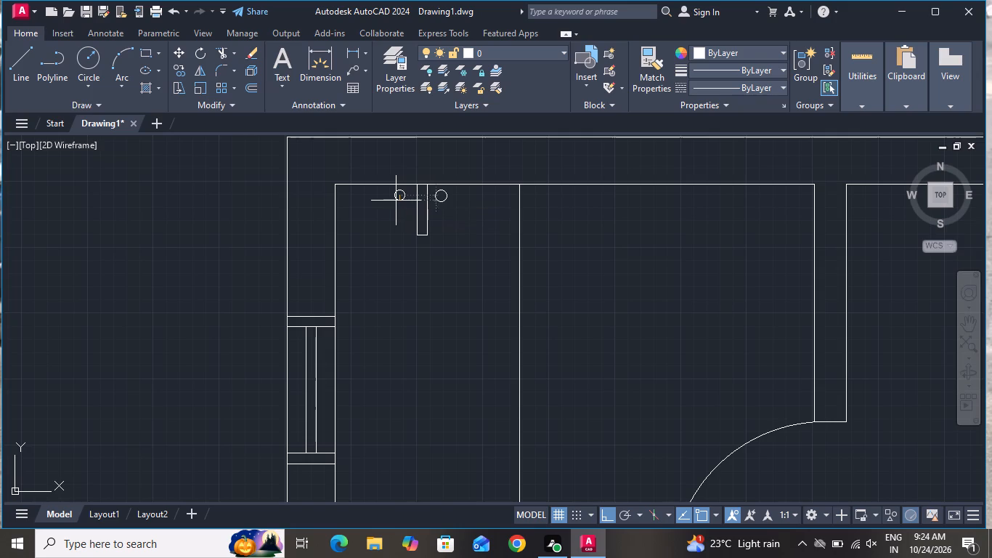
Move the circle on the left of the narrow rectangle down by about 1".
{"action": "left_click", "coordinate": [403, 193]}
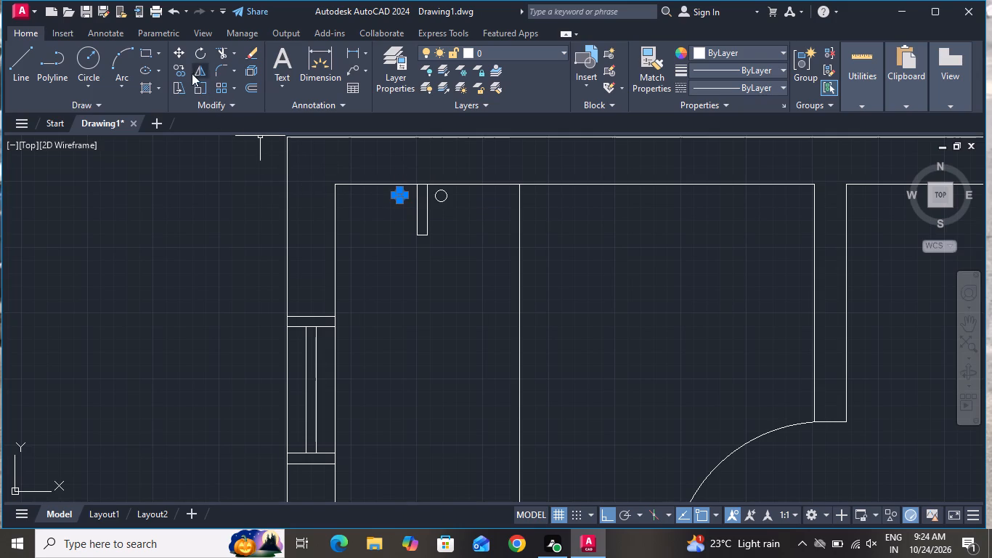
{"action": "left_click", "coordinate": [181, 54]}
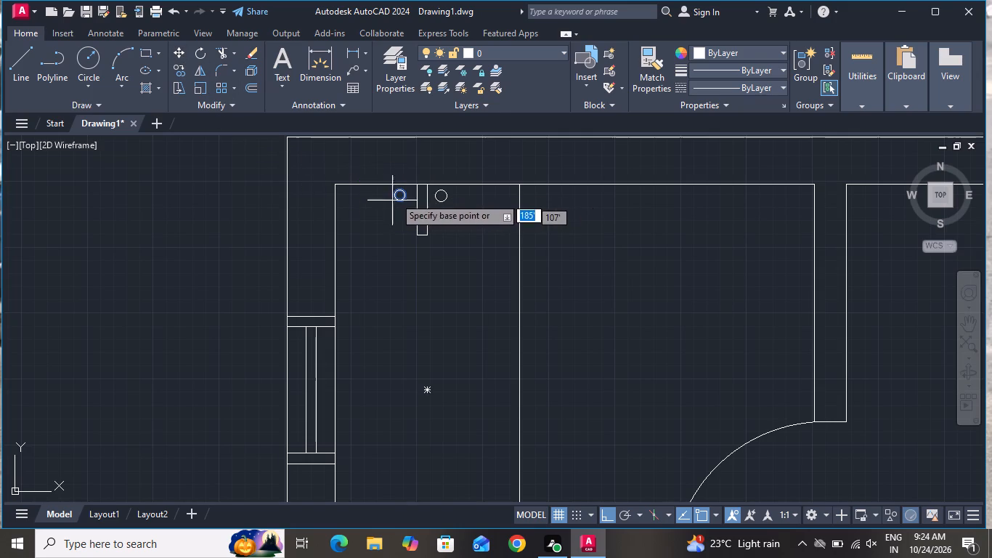
{"action": "left_click", "coordinate": [397, 193]}
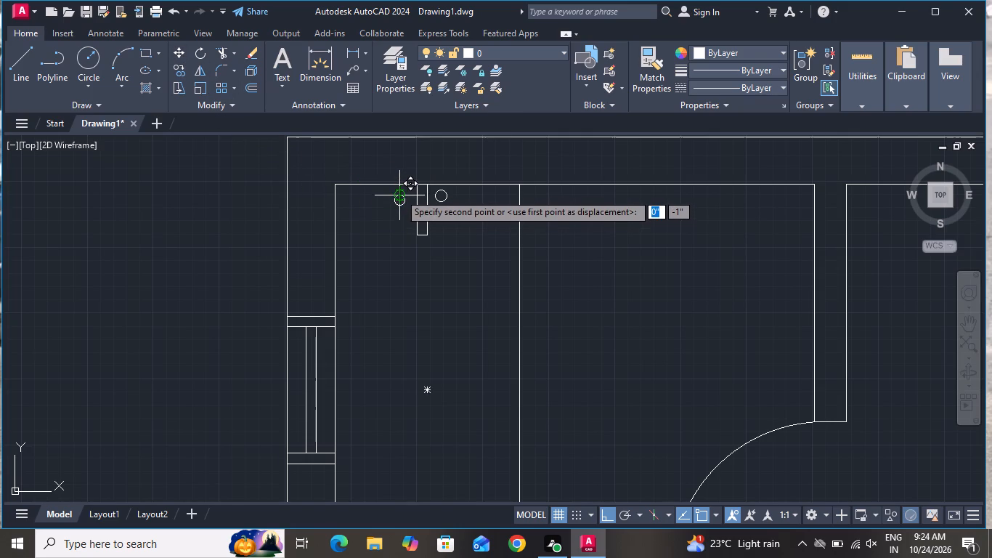
{"action": "left_click", "coordinate": [399, 193]}
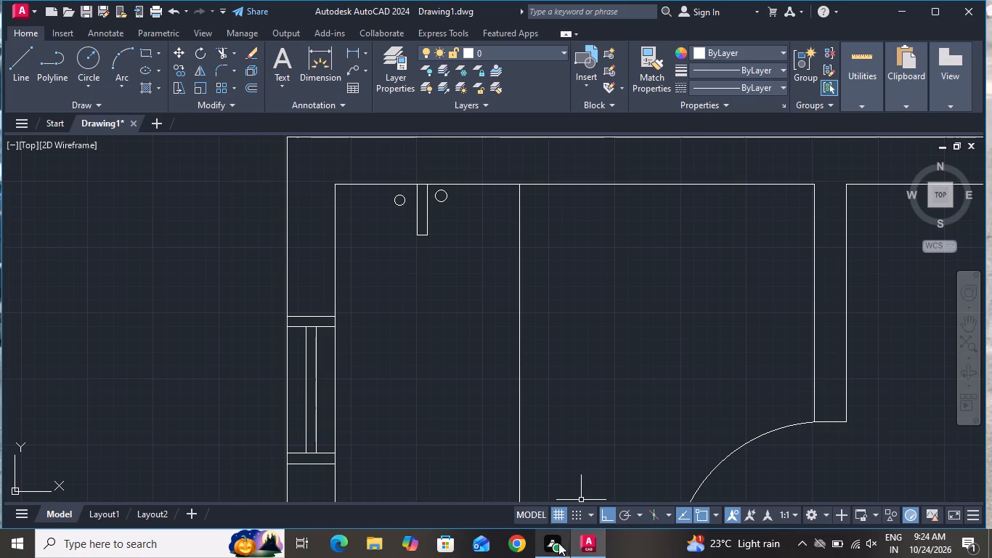
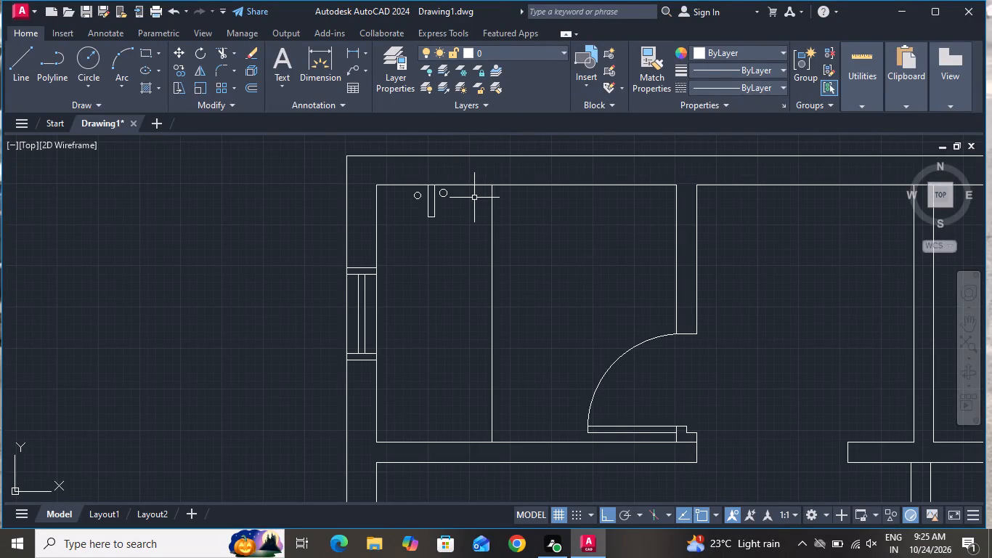
Copy the toilet from the lower bathroom into the plan's top-left room, between the bathtub rectangle and the door.
{"action": "scroll", "coordinate": [518, 301], "scroll_direction": "down", "scroll_amount": 4}
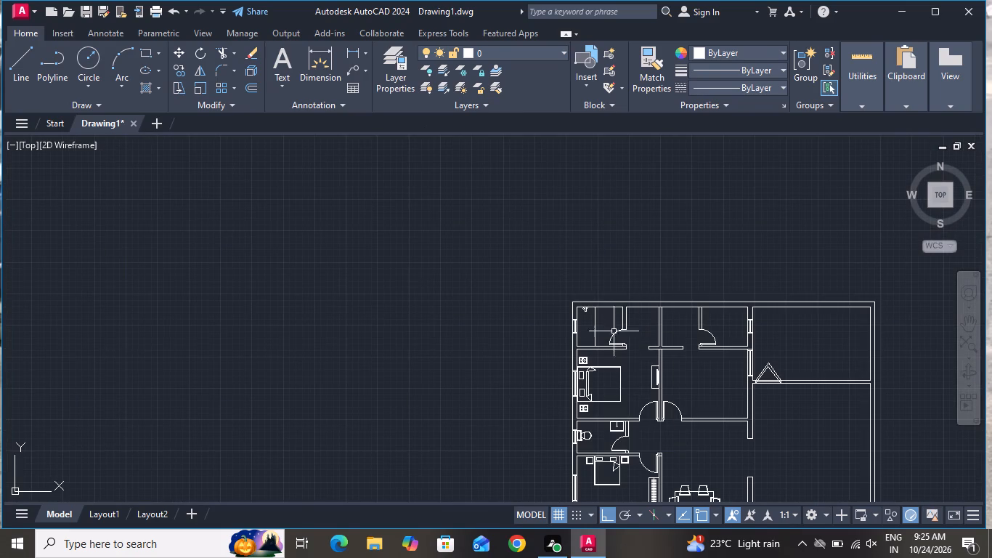
{"action": "scroll", "coordinate": [599, 450], "scroll_direction": "up", "scroll_amount": 3}
{"action": "left_click", "coordinate": [556, 393]}
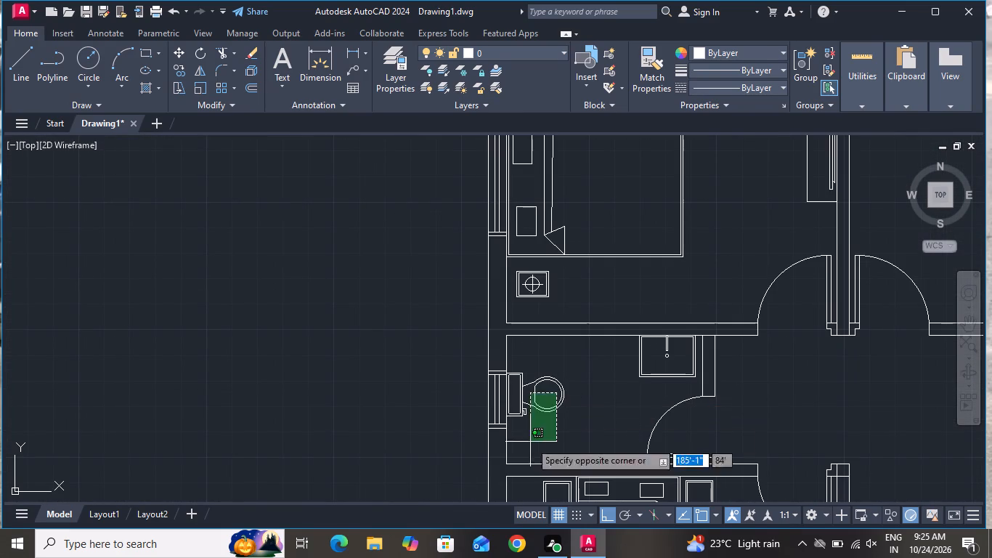
{"action": "left_click", "coordinate": [530, 442]}
{"action": "left_click", "coordinate": [177, 71]}
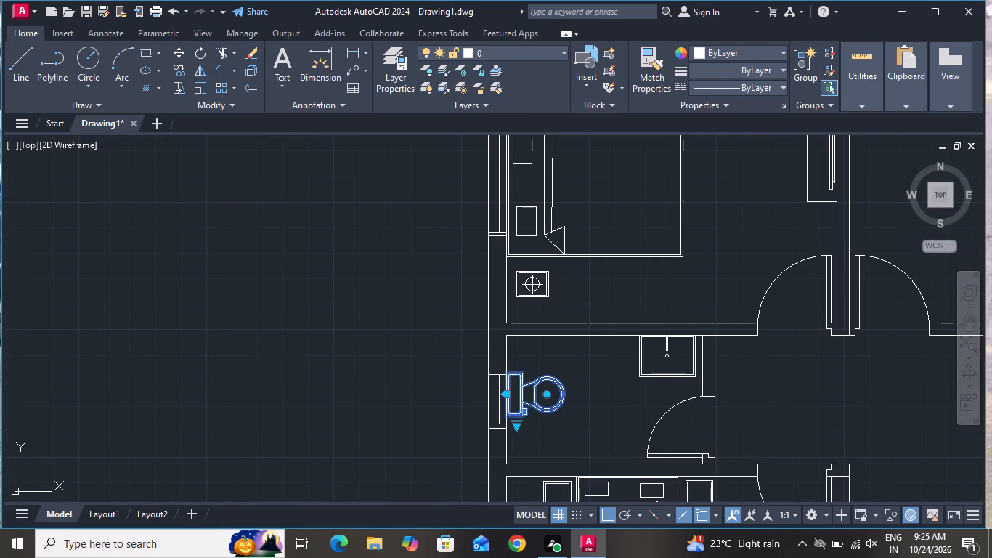
{"action": "left_click", "coordinate": [520, 402]}
{"action": "scroll", "coordinate": [536, 347], "scroll_direction": "down", "scroll_amount": 2}
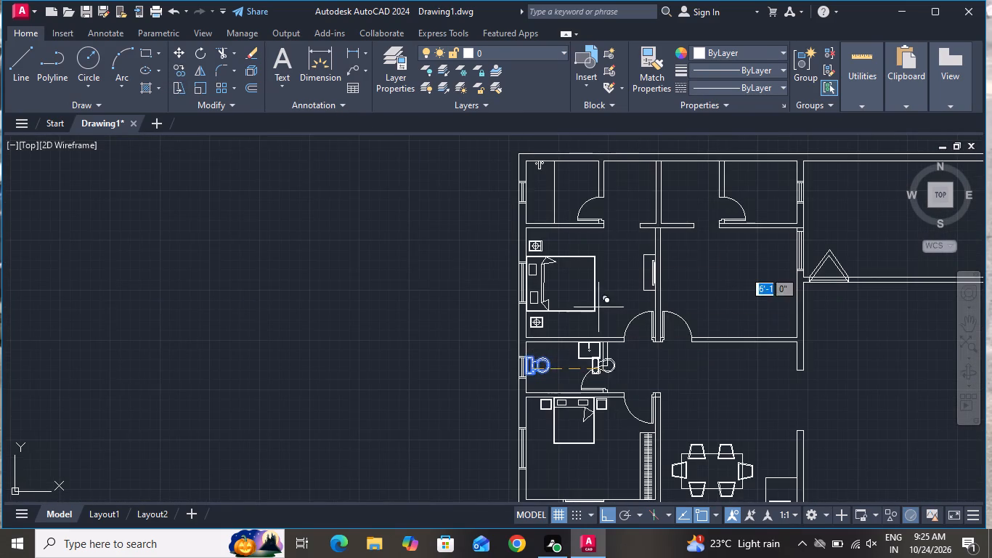
{"action": "scroll", "coordinate": [576, 181], "scroll_direction": "up", "scroll_amount": 3}
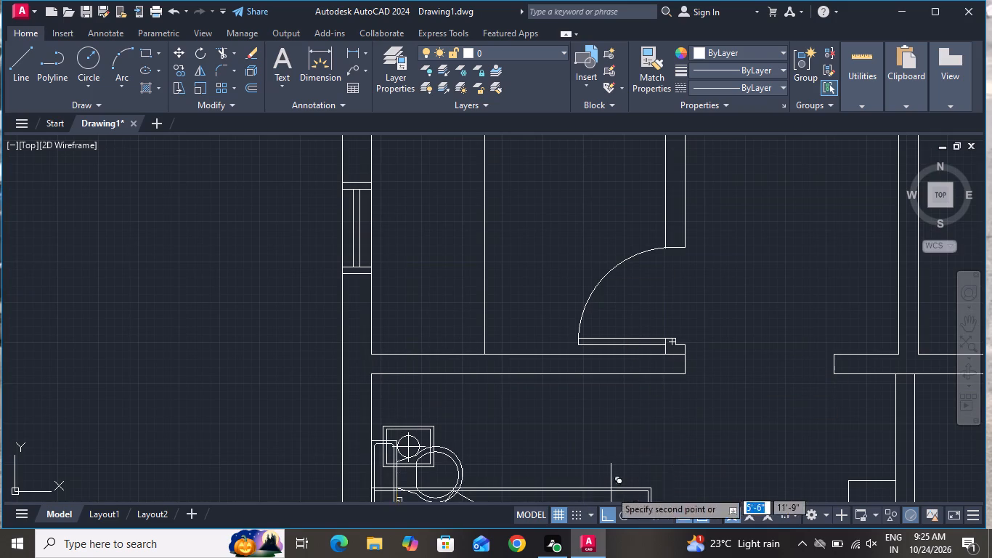
{"action": "left_click", "coordinate": [606, 506]}
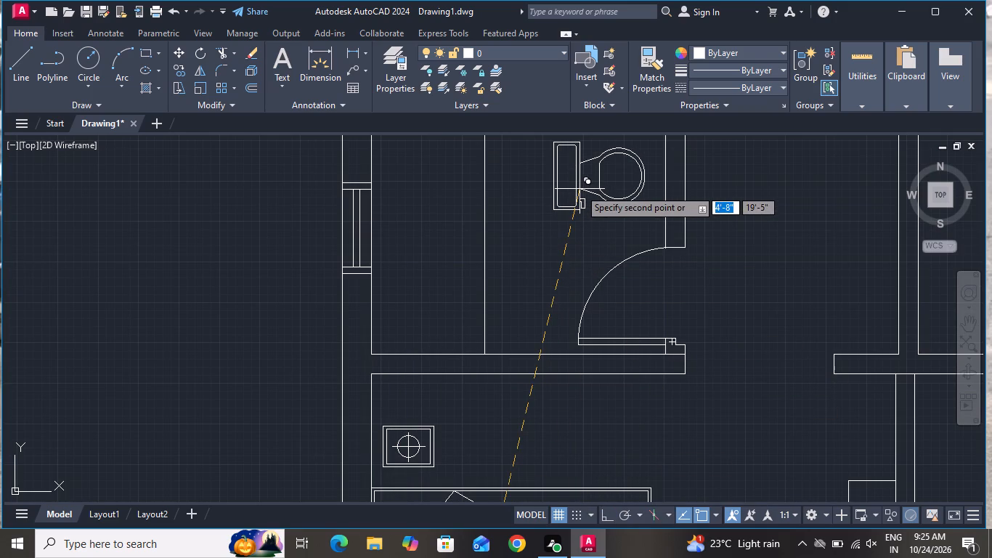
{"action": "scroll", "coordinate": [576, 170], "scroll_direction": "down", "scroll_amount": 2}
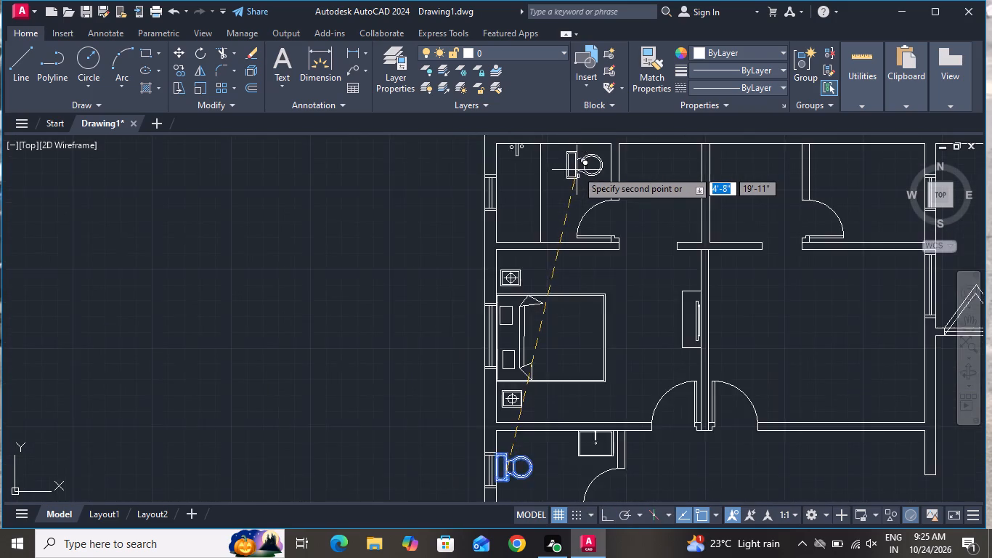
{"action": "scroll", "coordinate": [577, 170], "scroll_direction": "down", "scroll_amount": 1}
{"action": "scroll", "coordinate": [577, 170], "scroll_direction": "up", "scroll_amount": 4}
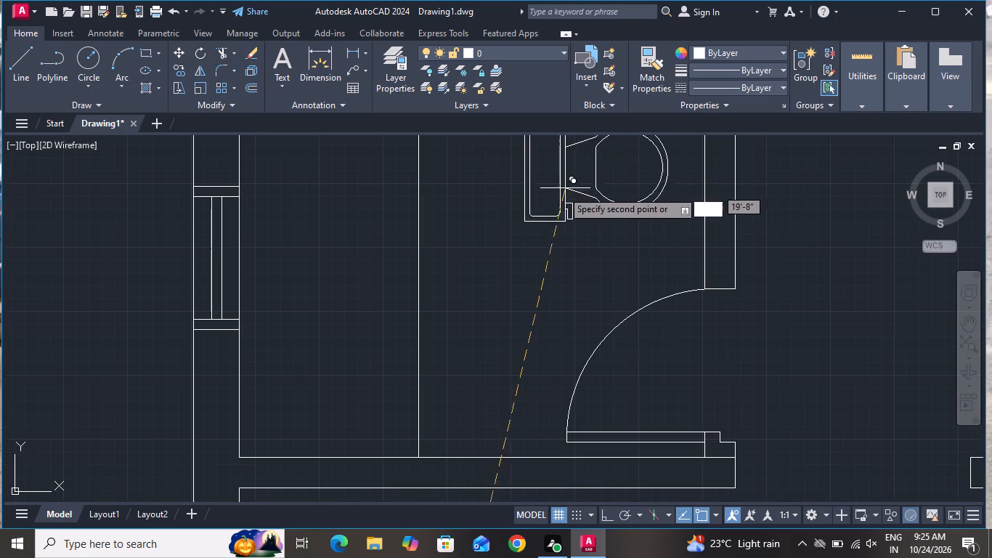
{"action": "left_click", "coordinate": [527, 227]}
{"action": "right_click", "coordinate": [527, 227]}
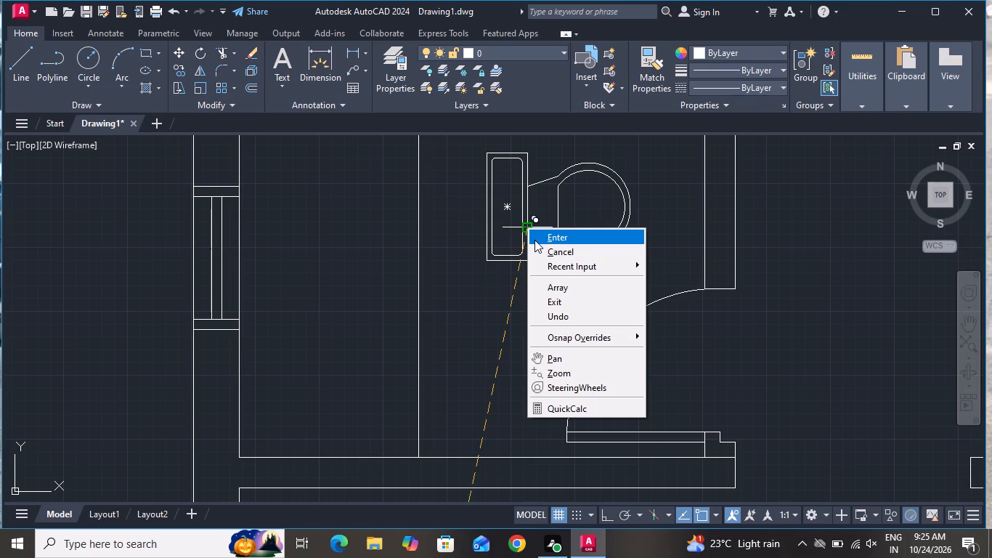
{"action": "left_click", "coordinate": [534, 245]}
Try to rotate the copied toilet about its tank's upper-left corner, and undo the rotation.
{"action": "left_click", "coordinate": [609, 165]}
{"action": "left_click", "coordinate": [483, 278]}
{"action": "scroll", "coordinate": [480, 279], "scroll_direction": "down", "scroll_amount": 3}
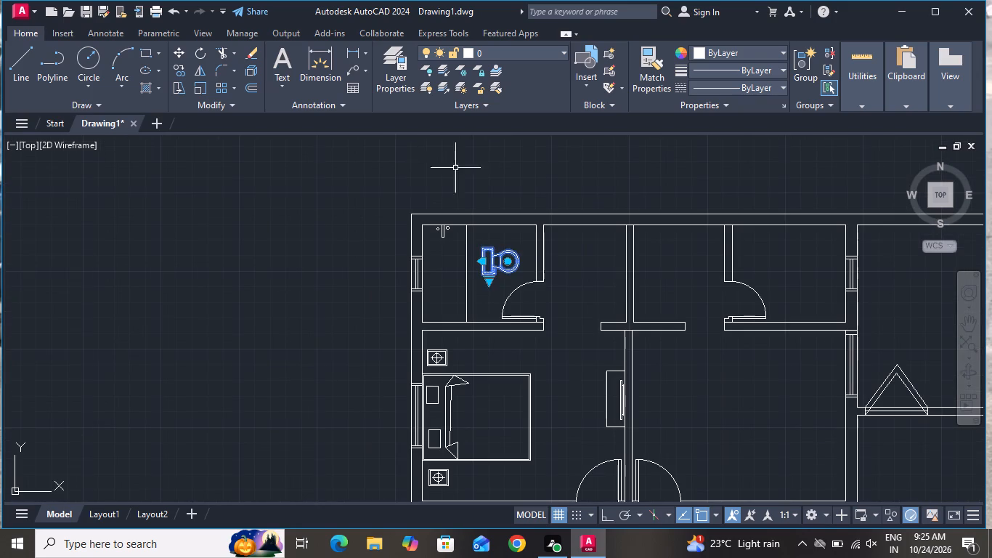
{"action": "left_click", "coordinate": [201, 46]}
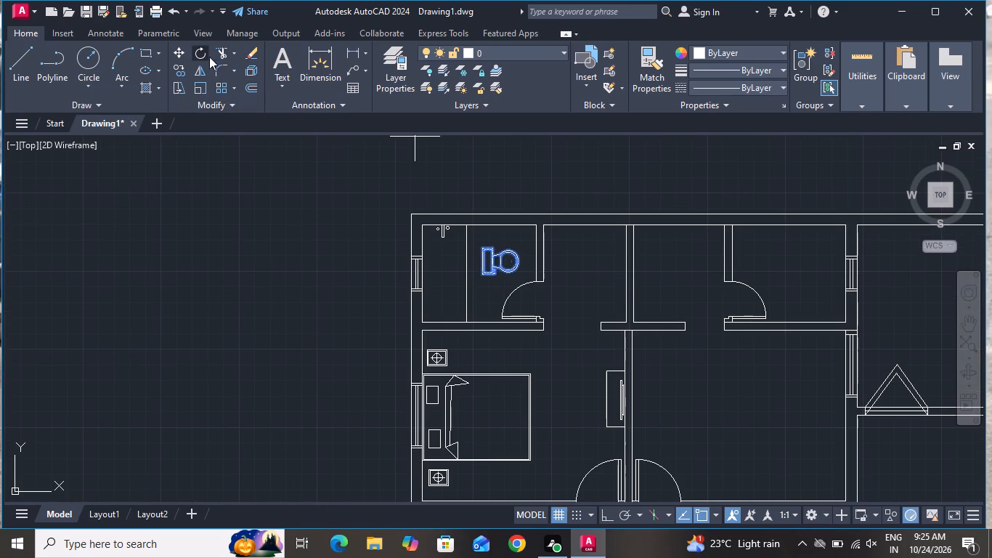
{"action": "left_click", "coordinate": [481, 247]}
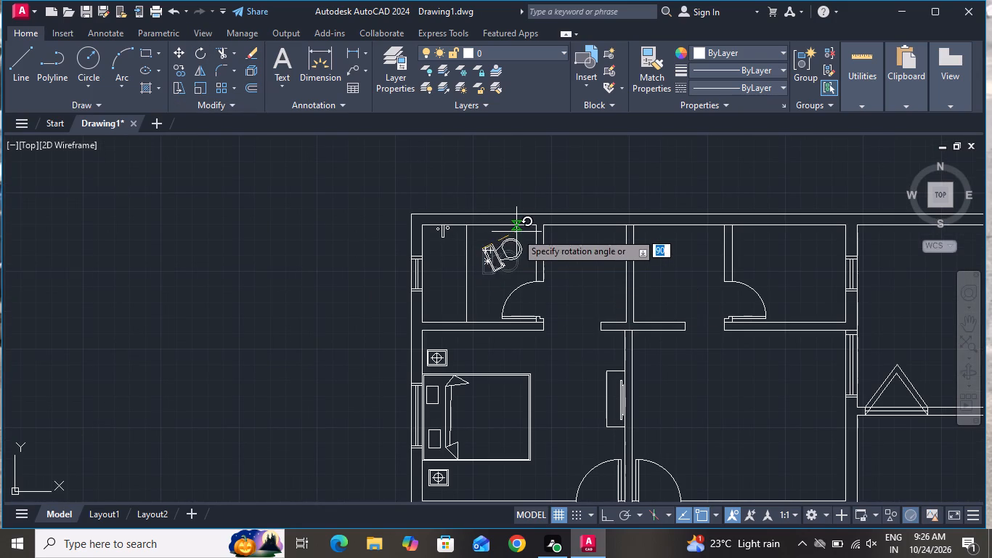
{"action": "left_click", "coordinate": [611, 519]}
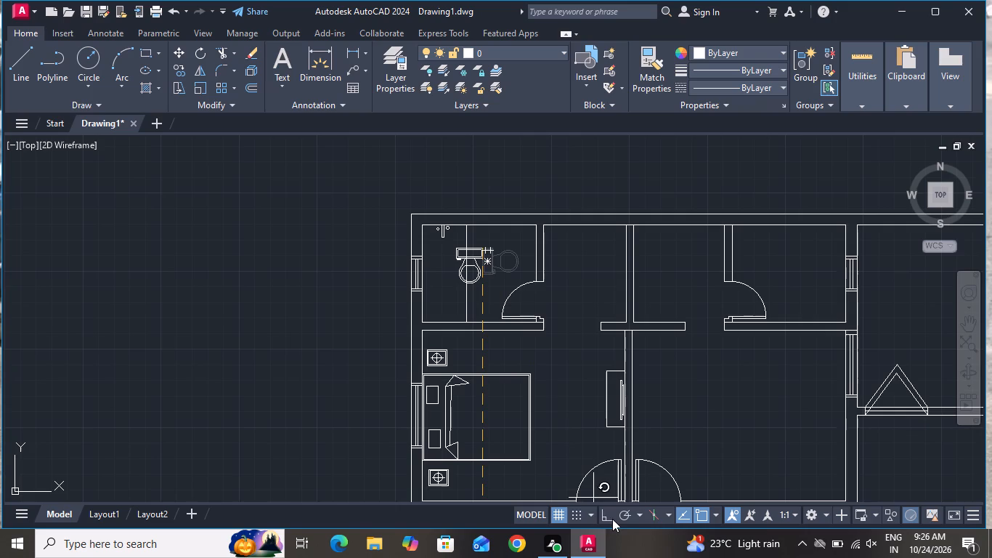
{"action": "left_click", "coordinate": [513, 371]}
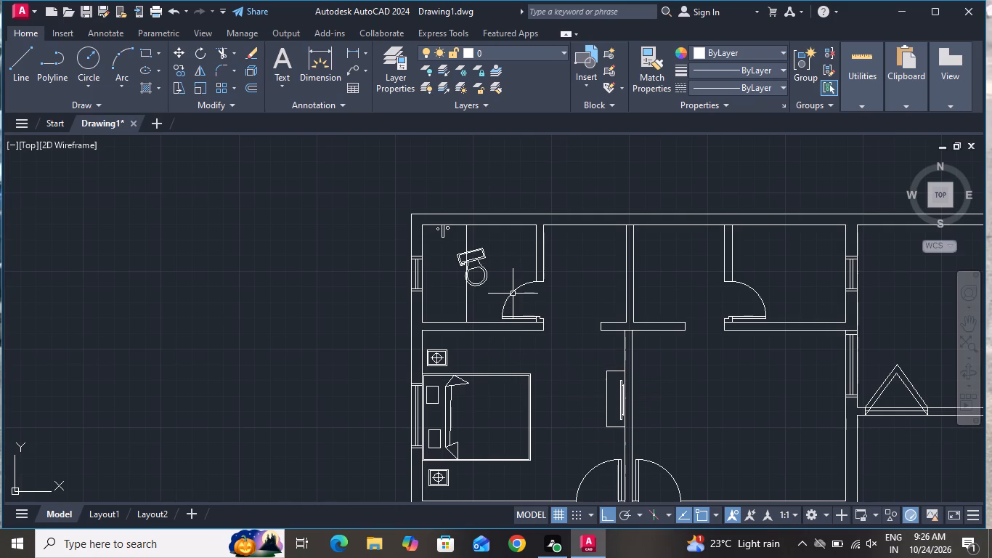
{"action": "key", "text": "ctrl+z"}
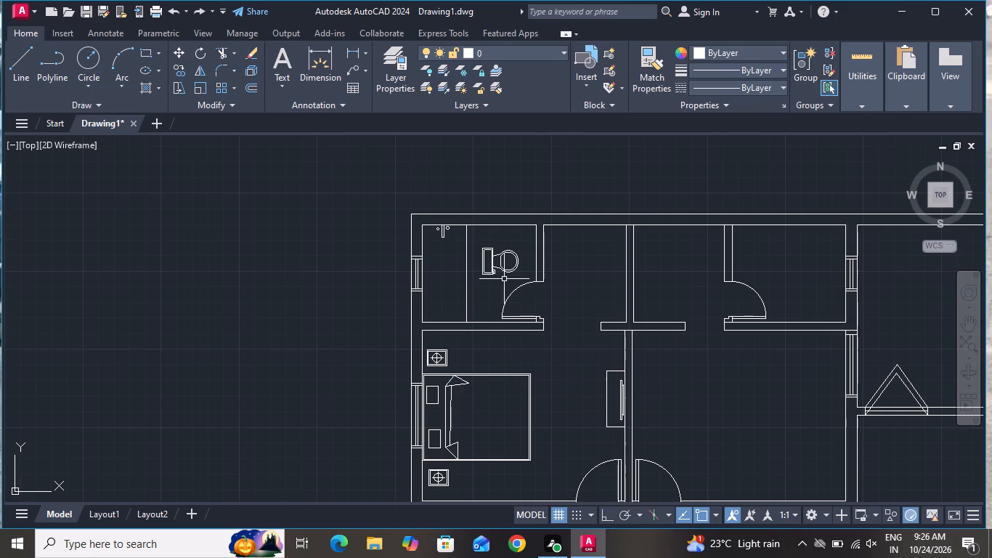
Delete the small tap circle on the left side of the narrow spout rectangle.
{"action": "scroll", "coordinate": [453, 230], "scroll_direction": "up", "scroll_amount": 4}
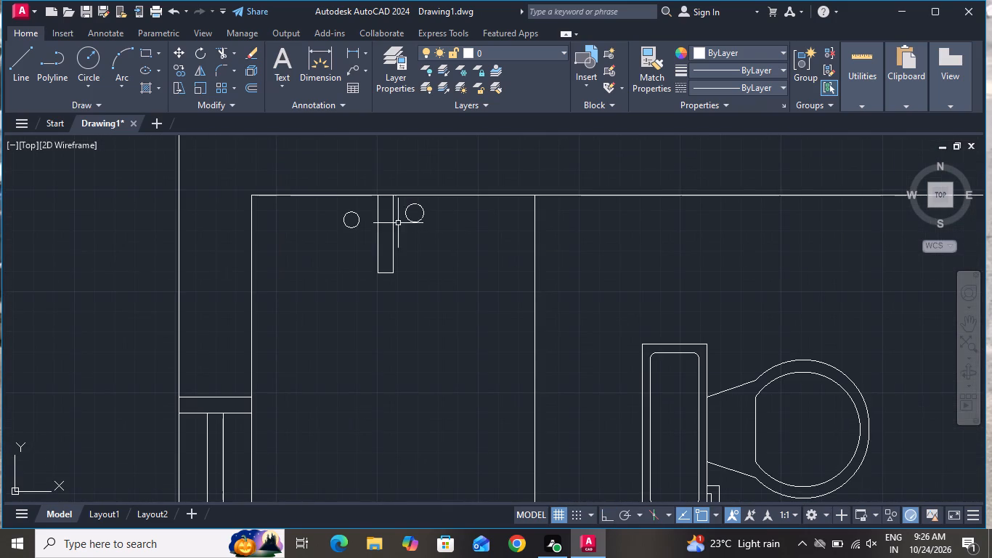
{"action": "left_click", "coordinate": [355, 224]}
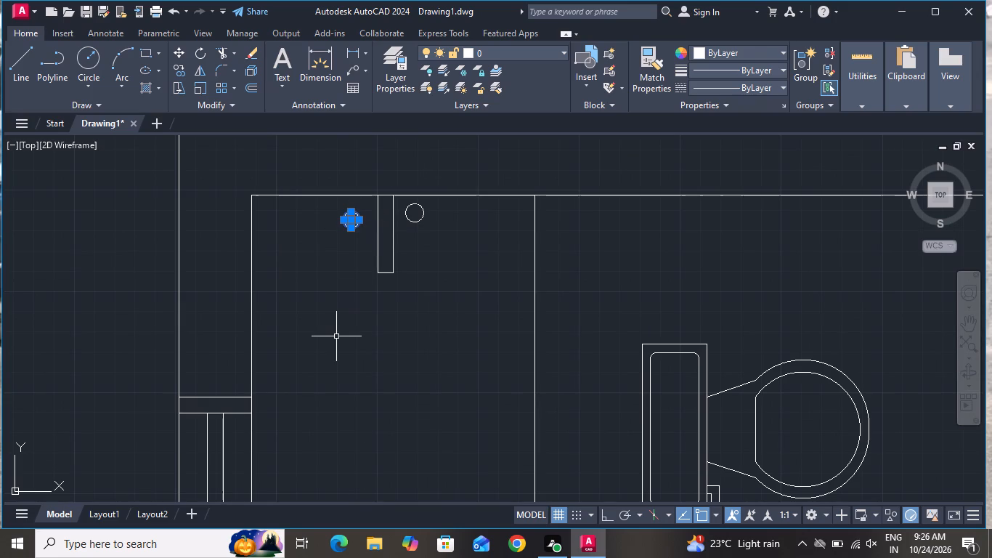
{"action": "key", "text": "Delete"}
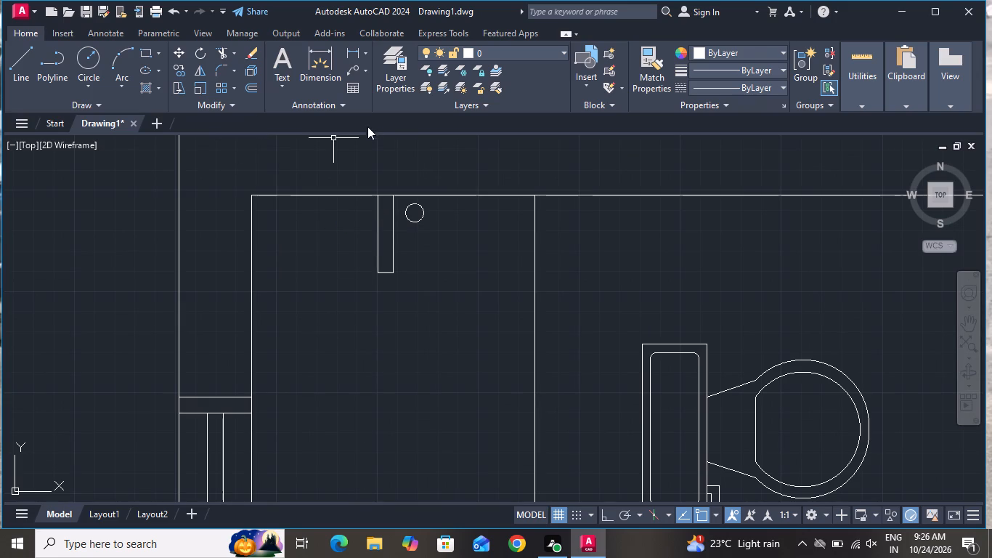
Copy the remaining tap circle about 7" horizontally to the left, to the other side of the spout.
{"action": "left_click", "coordinate": [420, 222]}
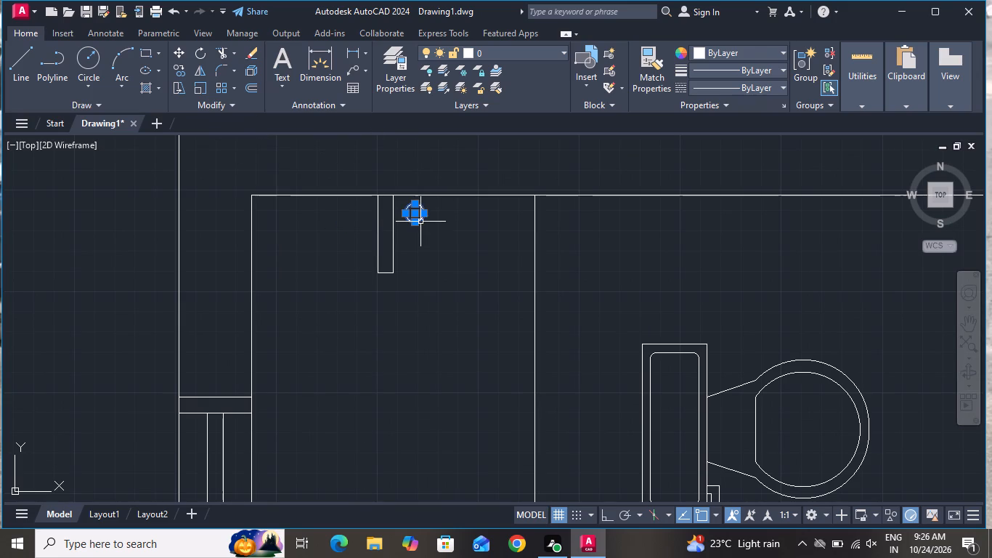
{"action": "left_click", "coordinate": [181, 69]}
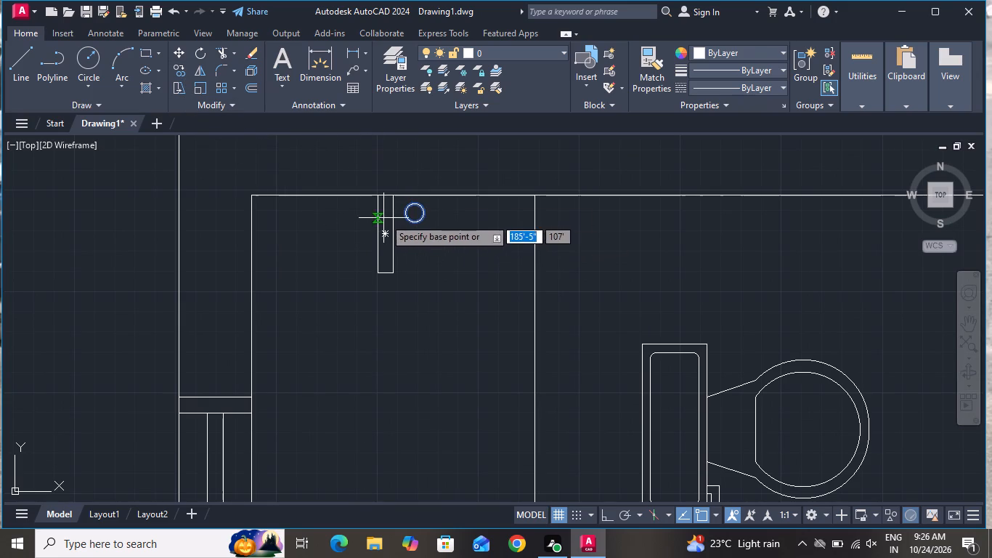
{"action": "left_click", "coordinate": [412, 214]}
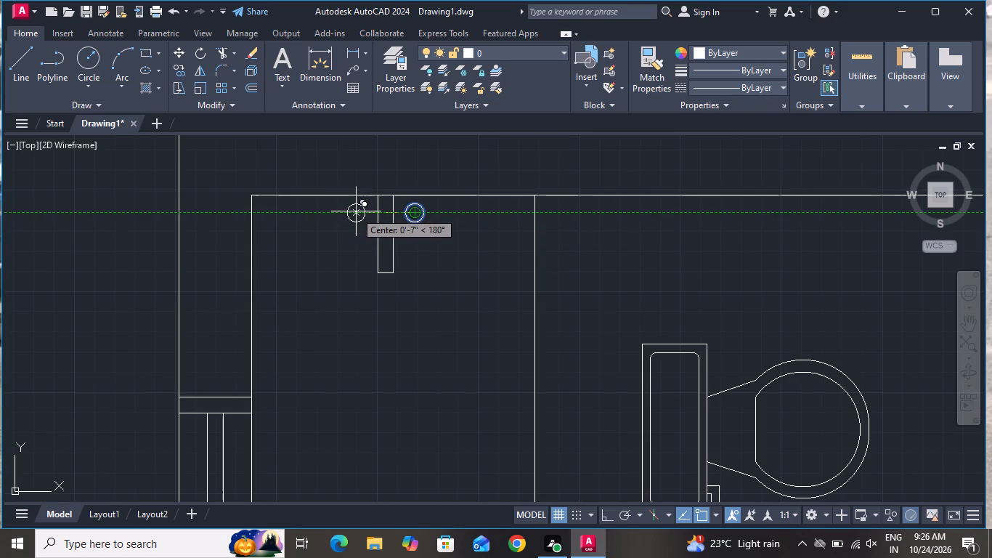
{"action": "left_click", "coordinate": [356, 212]}
{"action": "scroll", "coordinate": [354, 234], "scroll_direction": "down", "scroll_amount": 1}
{"action": "right_click", "coordinate": [352, 240]}
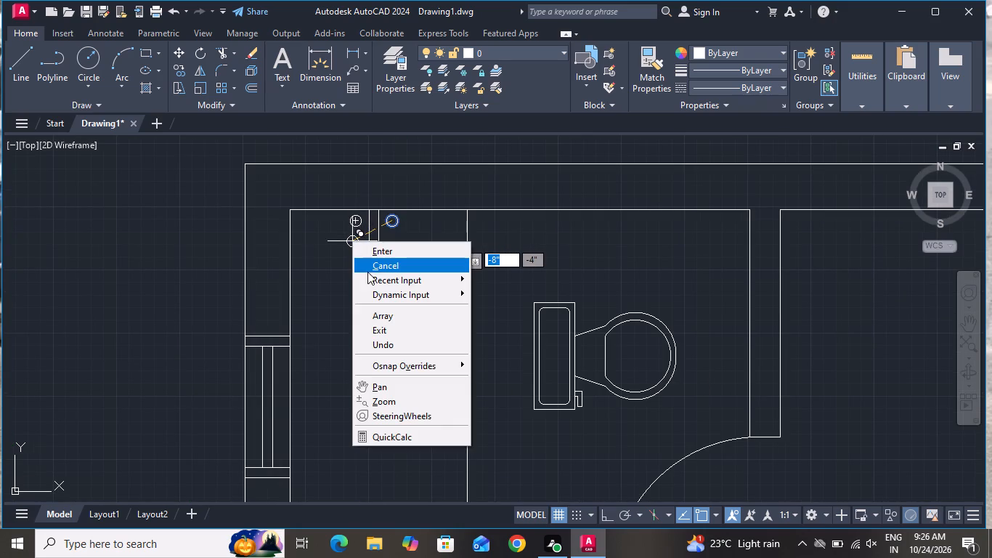
{"action": "left_click", "coordinate": [369, 264]}
Rotate the copied toilet in the top-left room 90° clockwise so its tank faces the top wall.
{"action": "scroll", "coordinate": [369, 264], "scroll_direction": "down", "scroll_amount": 2}
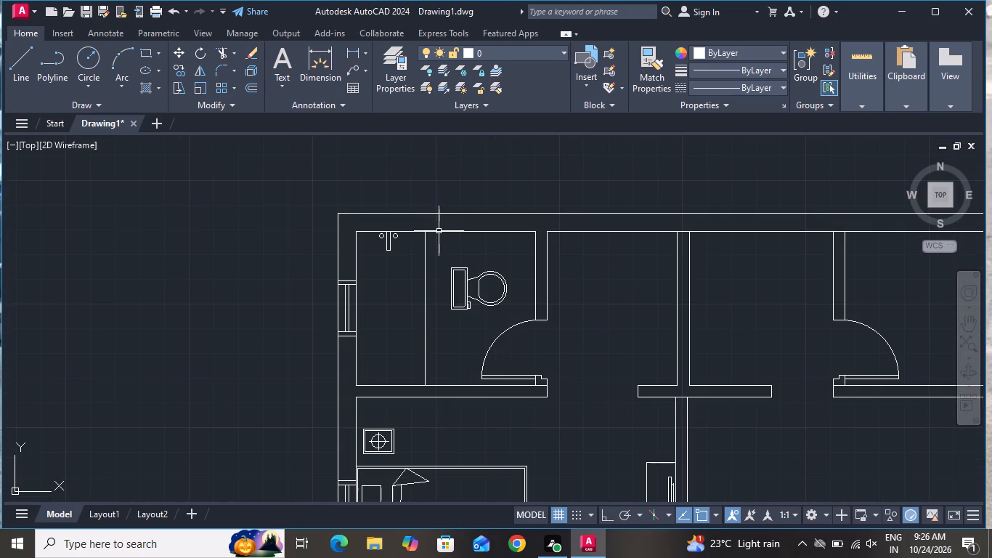
{"action": "left_click", "coordinate": [456, 293]}
{"action": "left_click", "coordinate": [477, 283]}
{"action": "left_click", "coordinate": [477, 283]}
{"action": "left_click", "coordinate": [461, 295]}
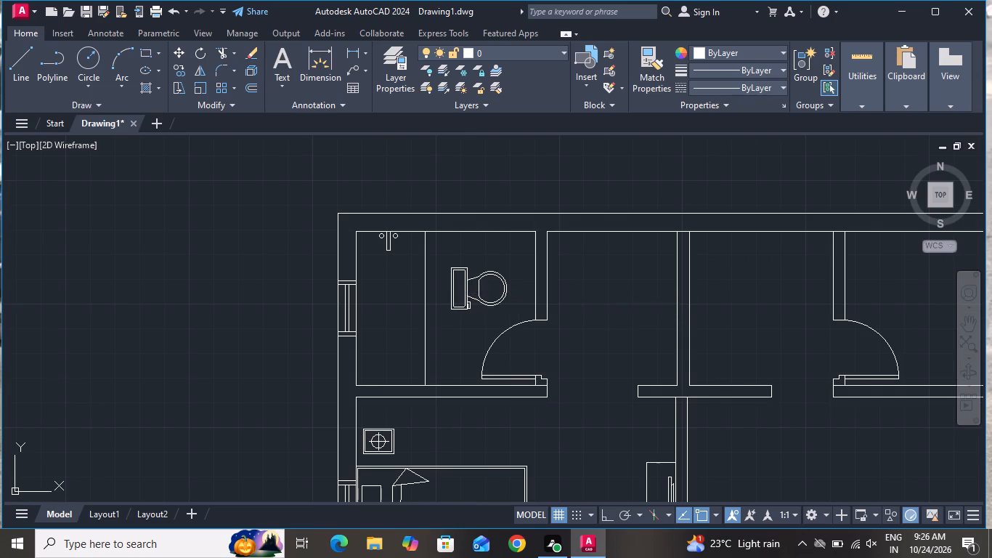
{"action": "left_click", "coordinate": [465, 283]}
{"action": "left_click_drag", "start_coordinate": [478, 273], "coordinate": [462, 299]}
{"action": "left_click", "coordinate": [439, 319]}
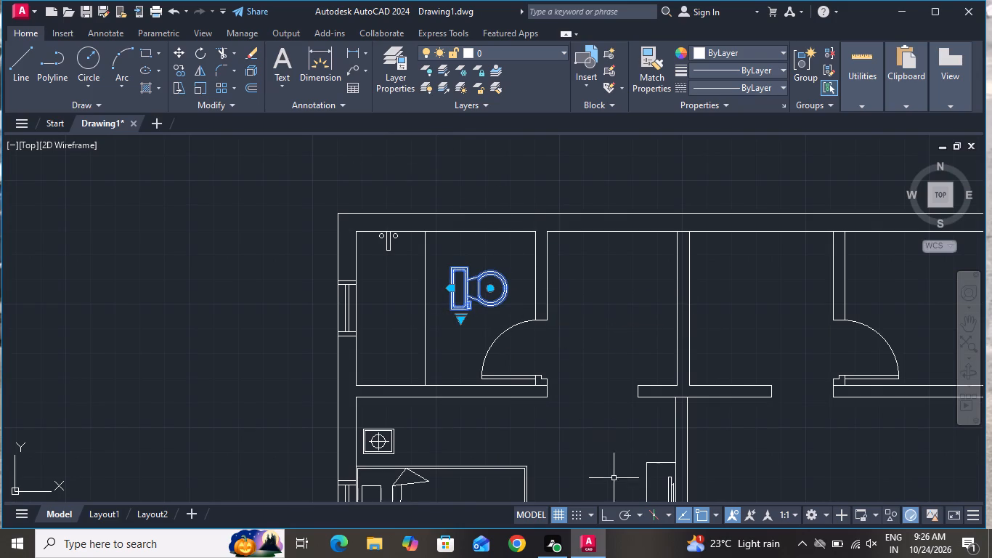
{"action": "left_click", "coordinate": [602, 514]}
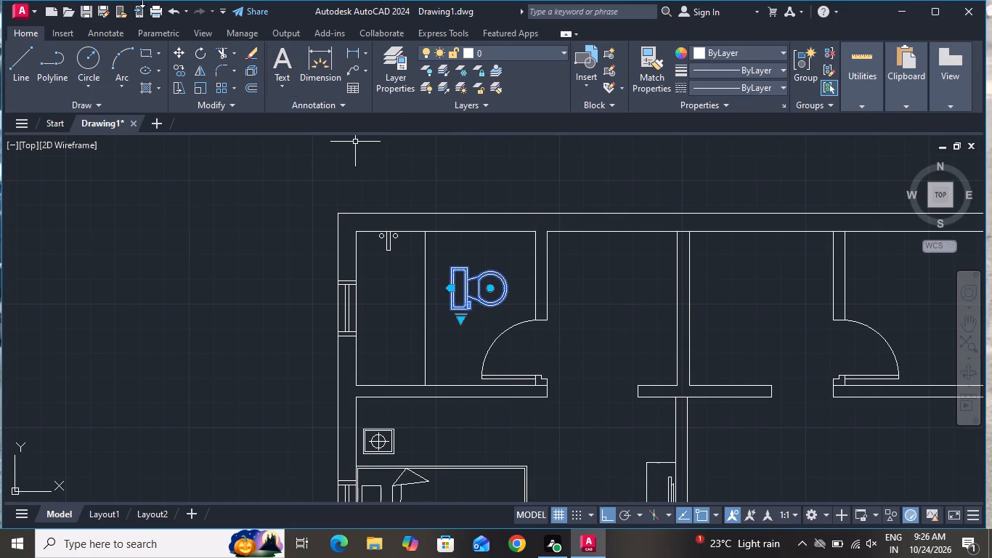
{"action": "left_click", "coordinate": [199, 54]}
{"action": "left_click", "coordinate": [515, 287]}
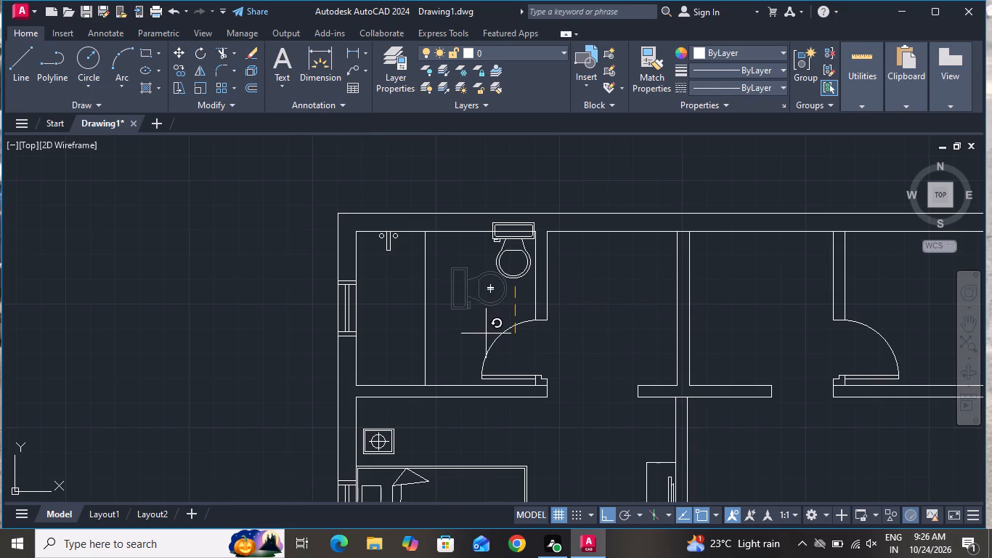
{"action": "left_click", "coordinate": [483, 336]}
Move the rotated toilet so its tank sits against the top wall's inner face, roughly midway between the bathtub and the right wall.
{"action": "left_click", "coordinate": [511, 266]}
{"action": "left_click", "coordinate": [495, 276]}
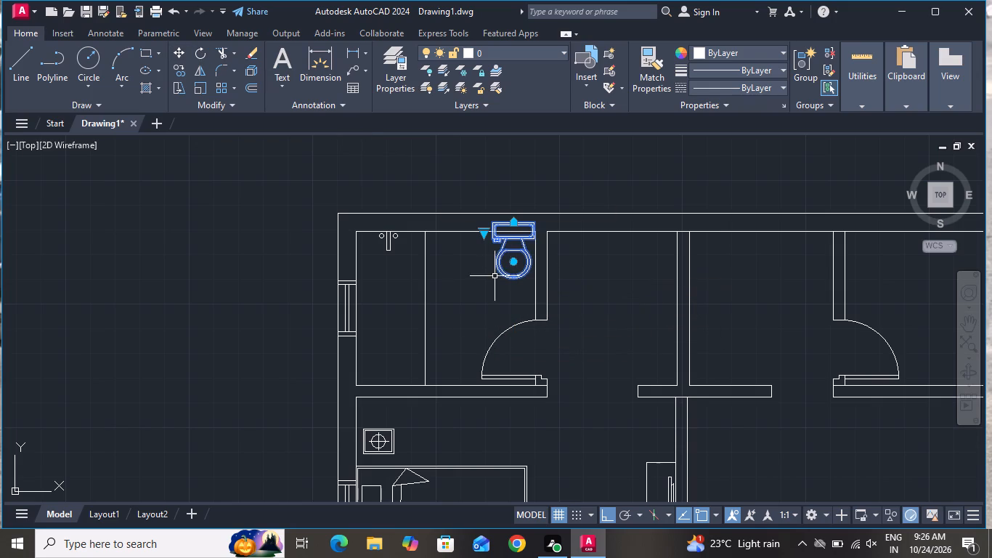
{"action": "left_click", "coordinate": [174, 47]}
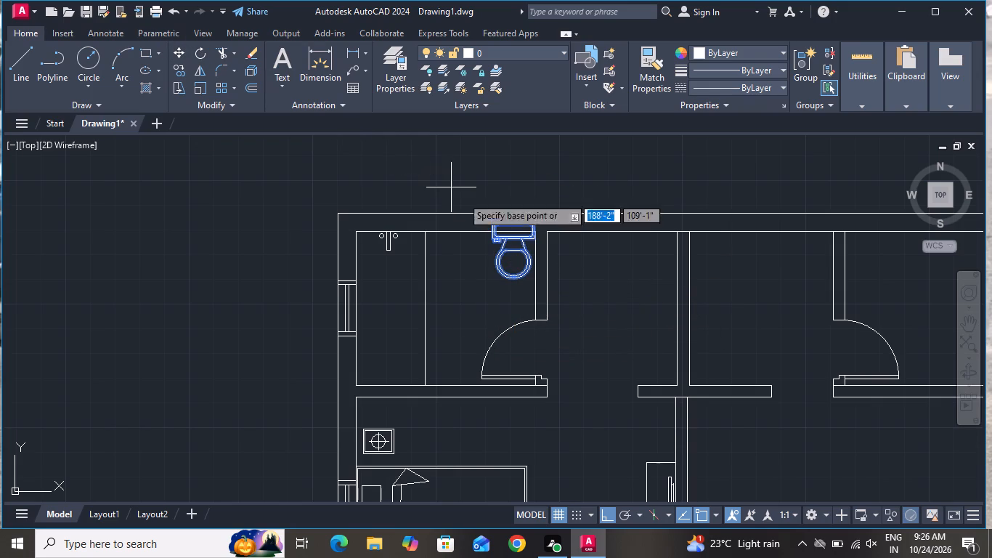
{"action": "left_click", "coordinate": [508, 215]}
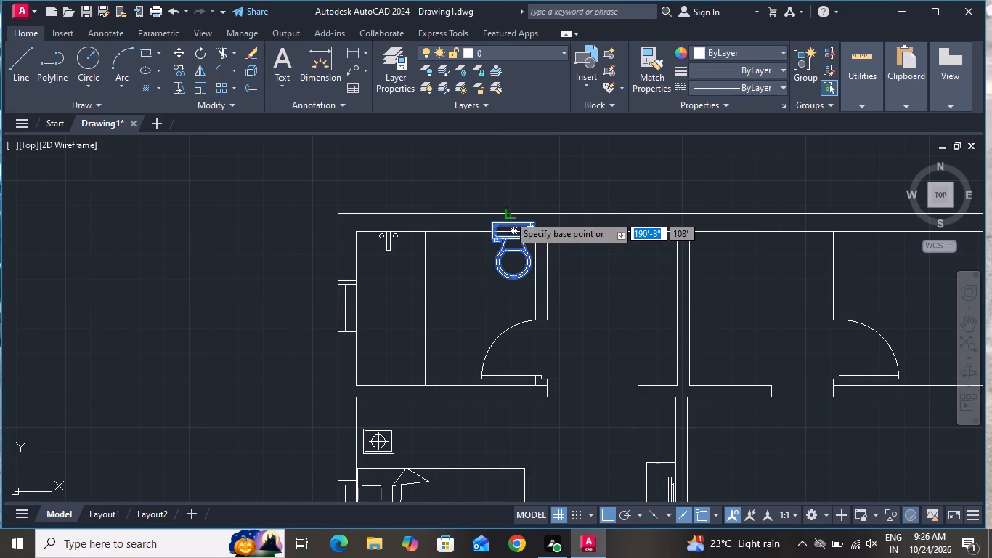
{"action": "left_click", "coordinate": [614, 517]}
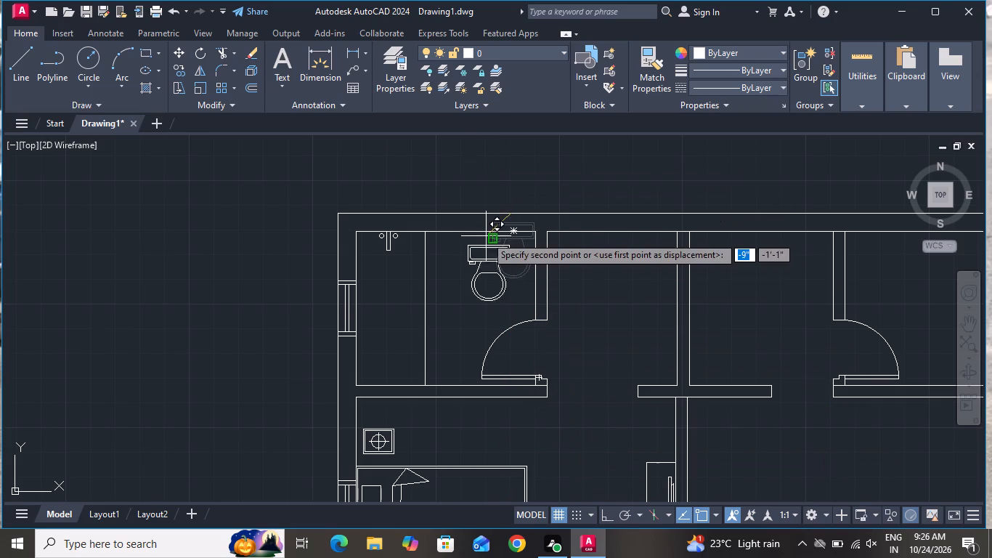
{"action": "scroll", "coordinate": [486, 236], "scroll_direction": "up", "scroll_amount": 3}
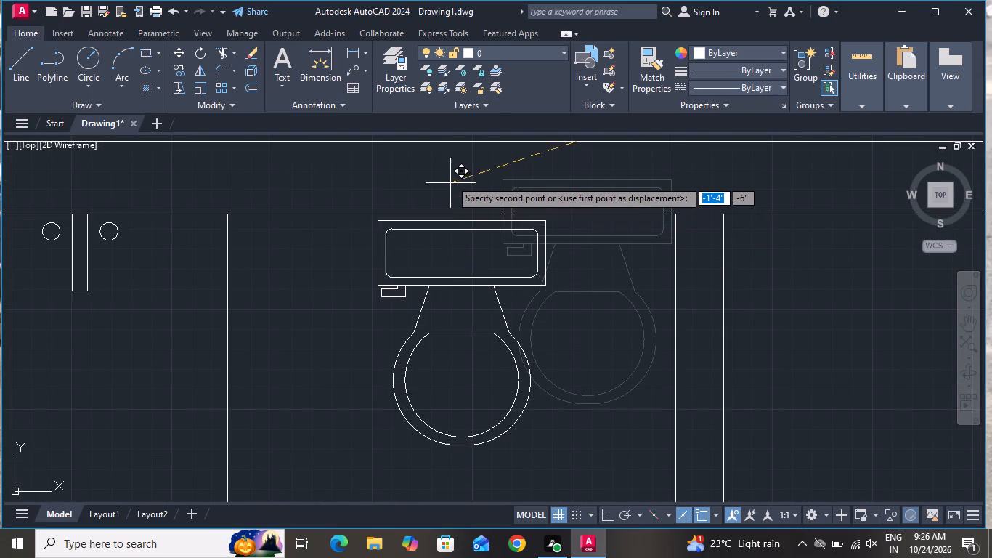
{"action": "left_click", "coordinate": [444, 177]}
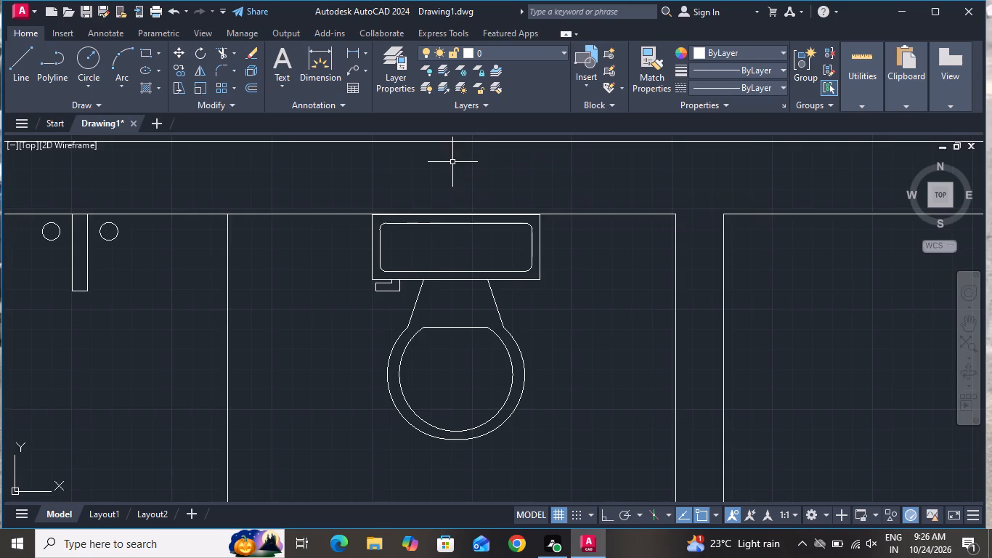
Draw a wardrobe rectangle about 6'-6" long in the space beside the top-left bathroom, against its right-hand partition wall.
{"action": "scroll", "coordinate": [452, 161], "scroll_direction": "down", "scroll_amount": 3}
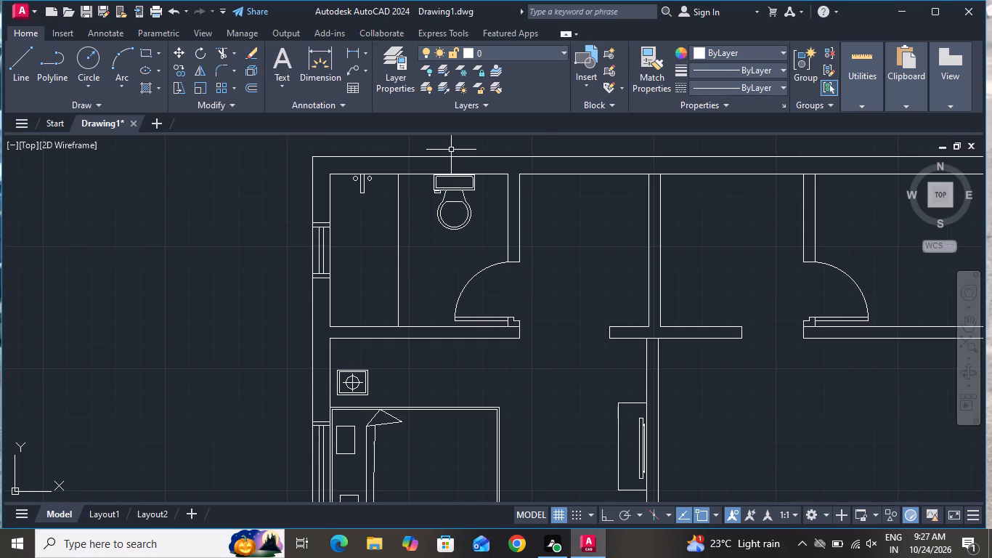
{"action": "left_click", "coordinate": [140, 57]}
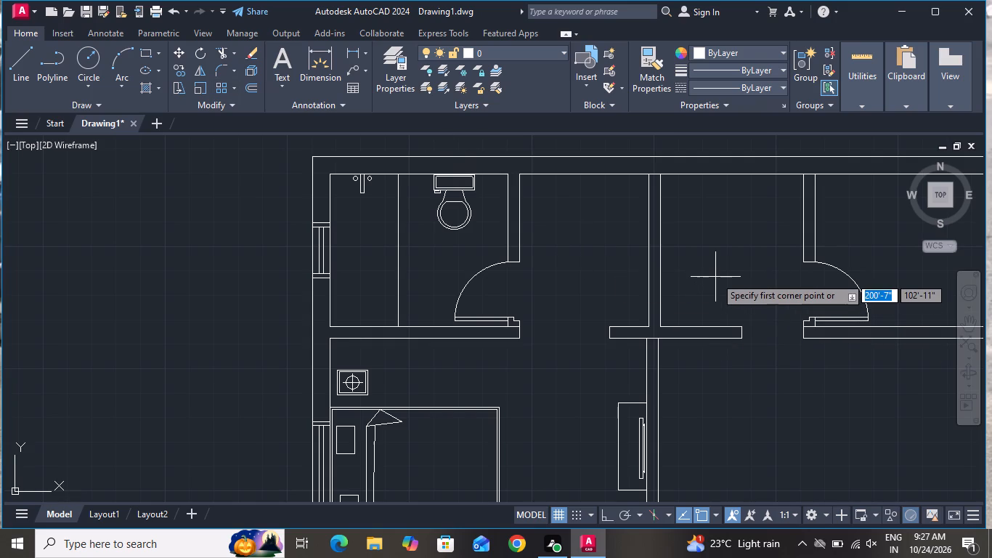
{"action": "scroll", "coordinate": [697, 262], "scroll_direction": "up", "scroll_amount": 1}
{"action": "scroll", "coordinate": [697, 262], "scroll_direction": "down", "scroll_amount": 2}
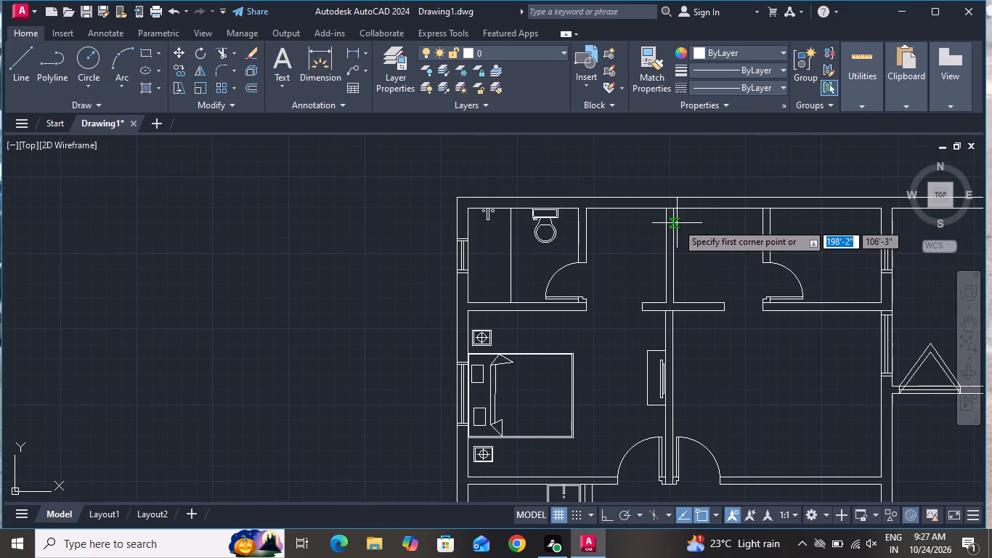
{"action": "left_click", "coordinate": [666, 210]}
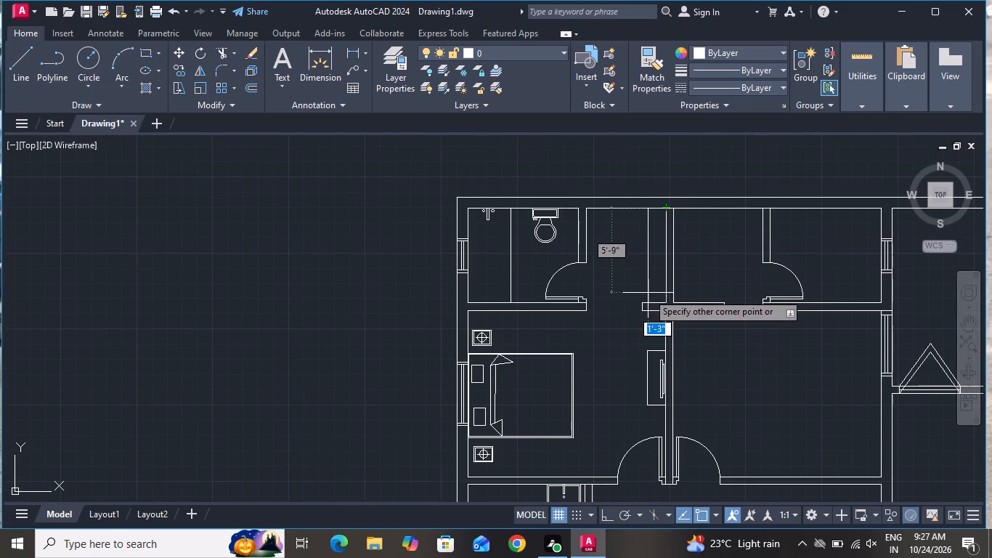
{"action": "left_click", "coordinate": [644, 301]}
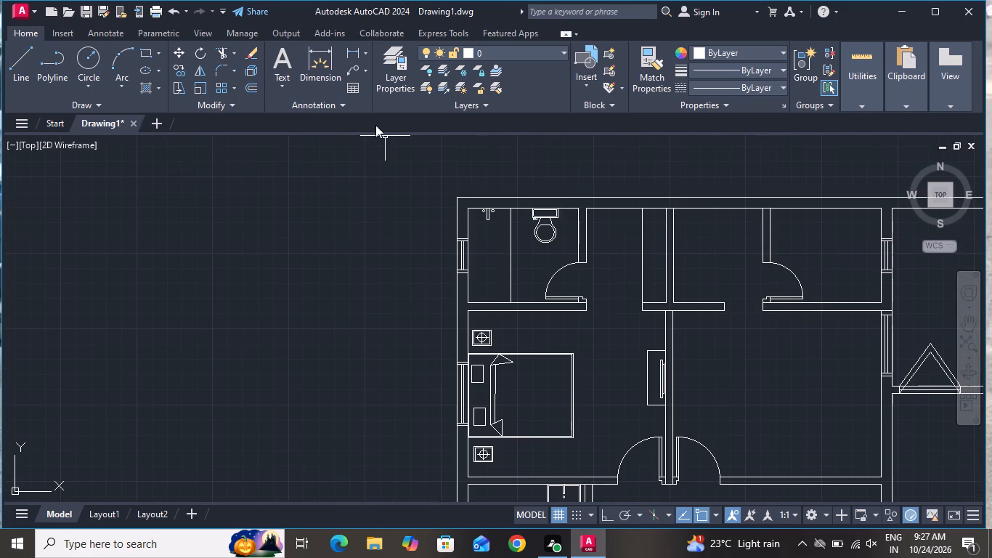
Draw a vertical line 6'-6" long down the middle of the wardrobe rectangle as the hanging rod.
{"action": "left_click", "coordinate": [26, 65]}
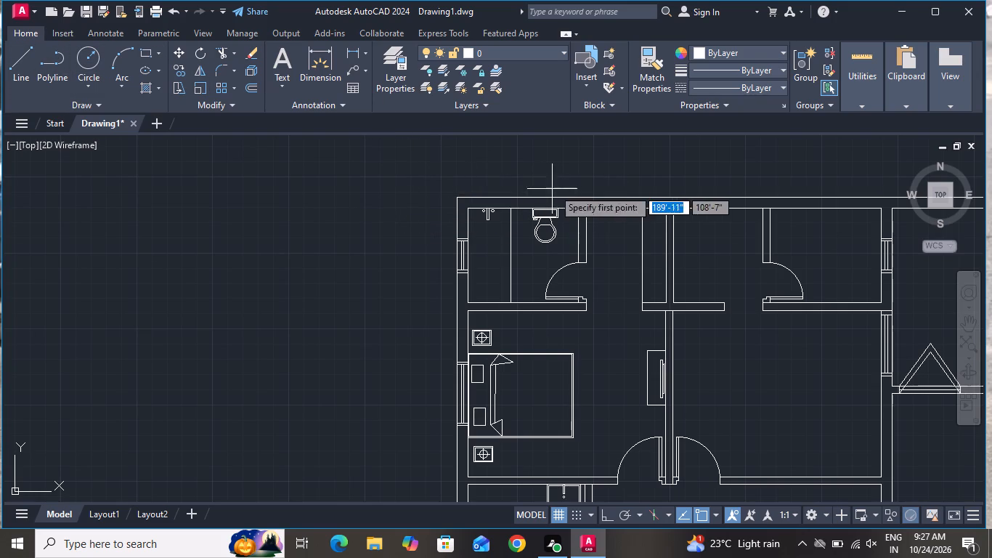
{"action": "scroll", "coordinate": [675, 230], "scroll_direction": "up", "scroll_amount": 2}
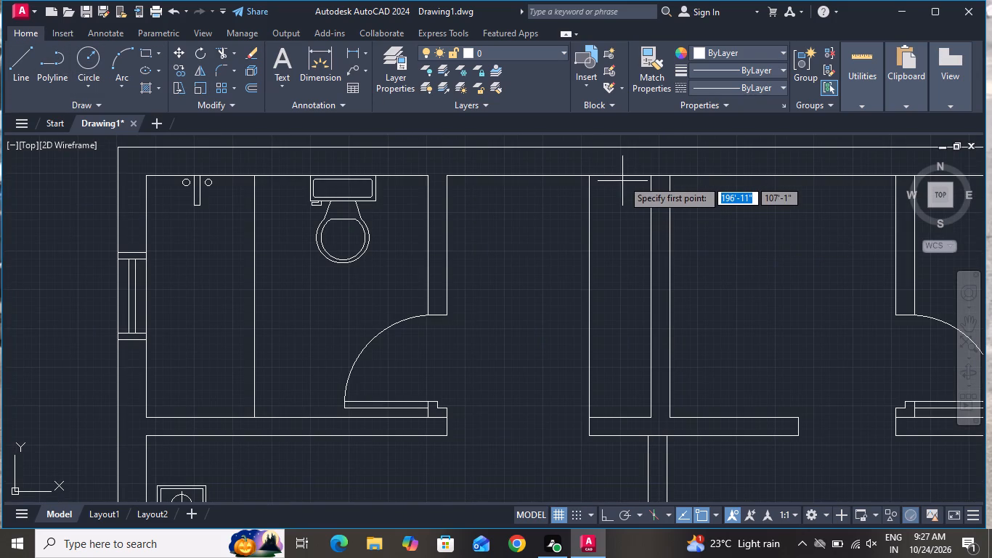
{"action": "left_click", "coordinate": [622, 178]}
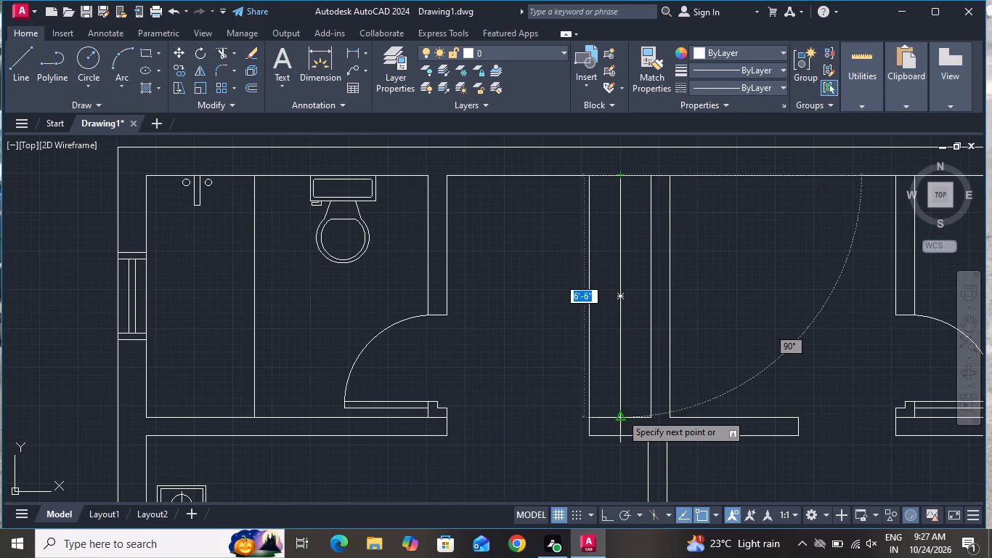
{"action": "left_click", "coordinate": [621, 413]}
{"action": "right_click", "coordinate": [621, 413]}
{"action": "left_click", "coordinate": [667, 274]}
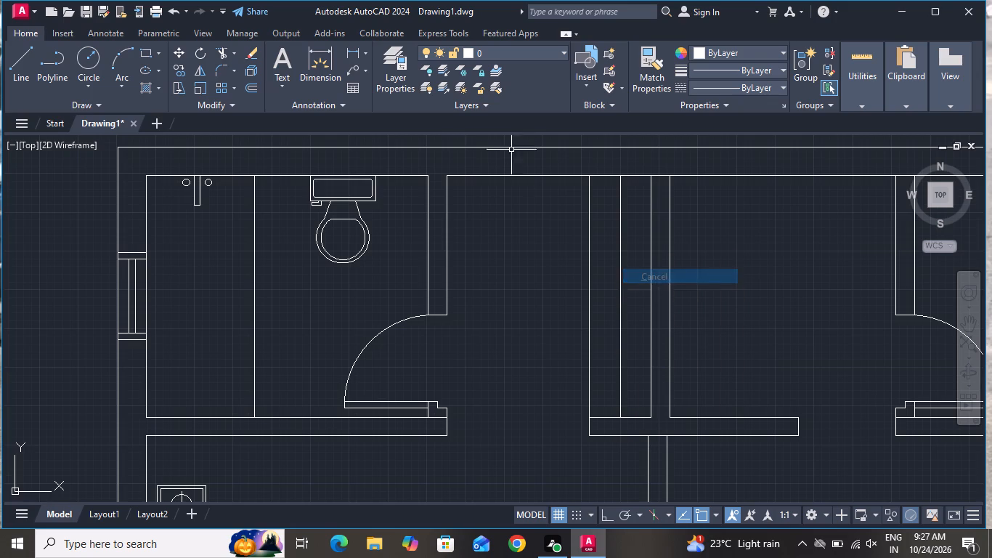
With Ortho on, draw a horizontal hanger line about 9" long across the rod near the wardrobe's top end.
{"action": "left_click", "coordinate": [15, 67]}
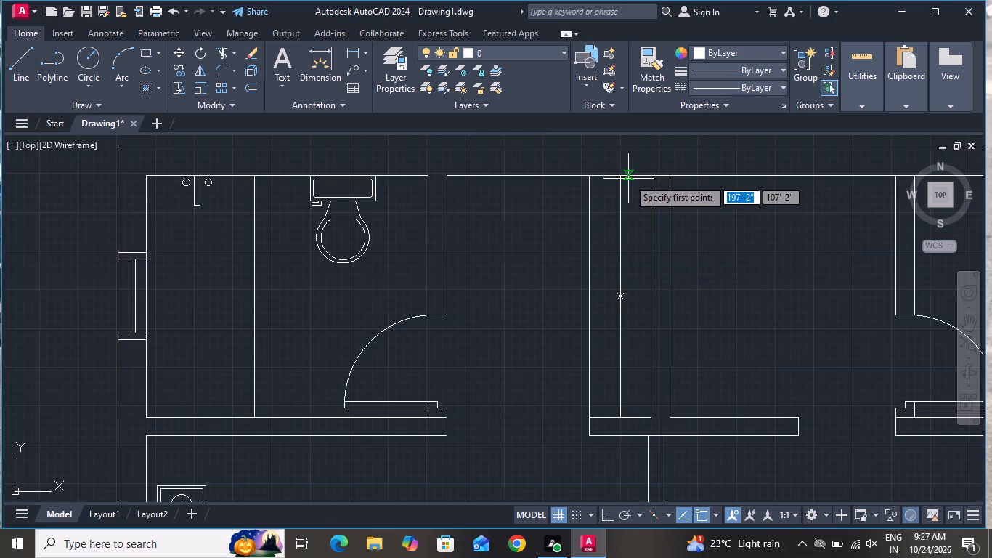
{"action": "scroll", "coordinate": [628, 177], "scroll_direction": "up", "scroll_amount": 3}
{"action": "left_click", "coordinate": [557, 193]}
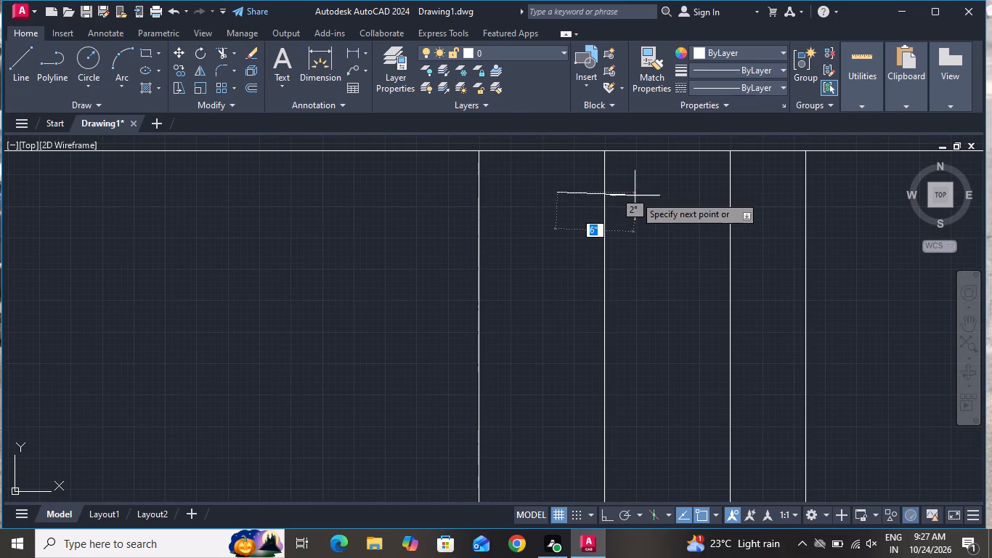
{"action": "left_click", "coordinate": [601, 518]}
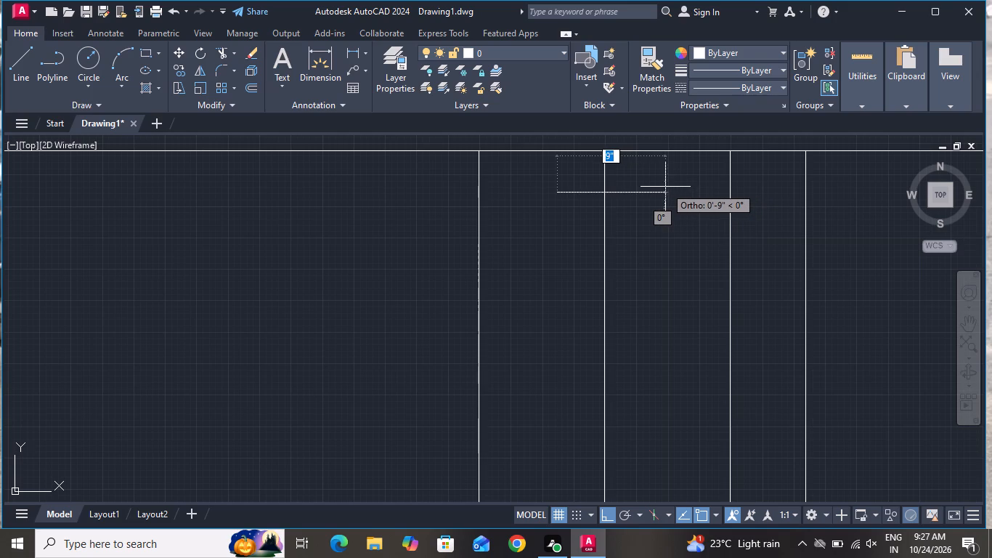
{"action": "left_click", "coordinate": [664, 187]}
{"action": "right_click", "coordinate": [664, 187]}
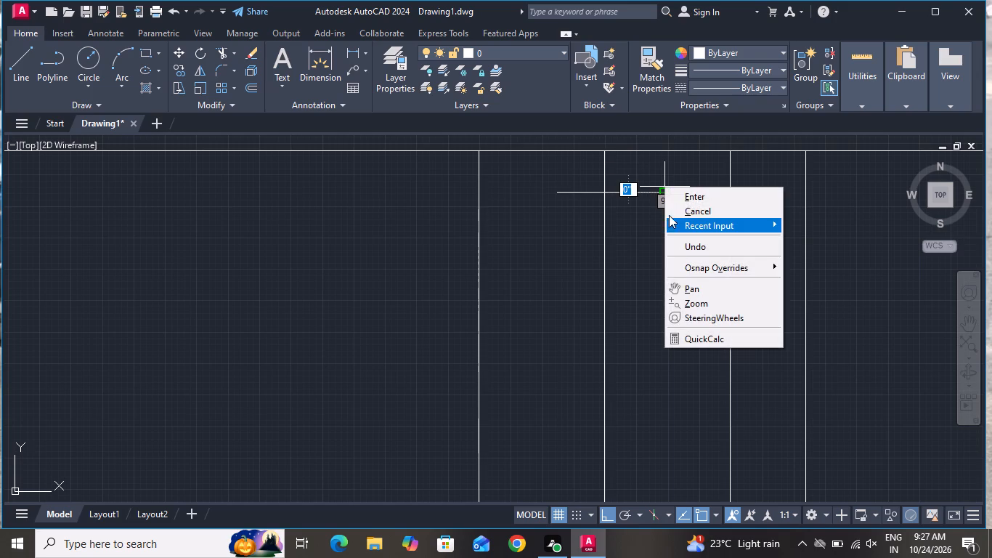
{"action": "left_click", "coordinate": [670, 211]}
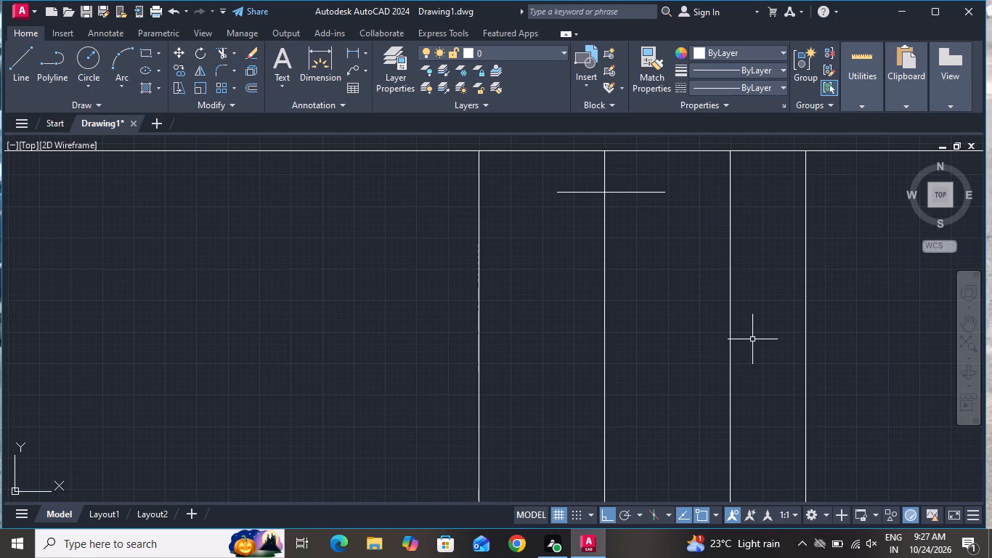
Offset the hanger line downward at 3" spacing to make three more hanger lines along the rod.
{"action": "key", "text": "o"}
{"action": "key", "text": "space"}
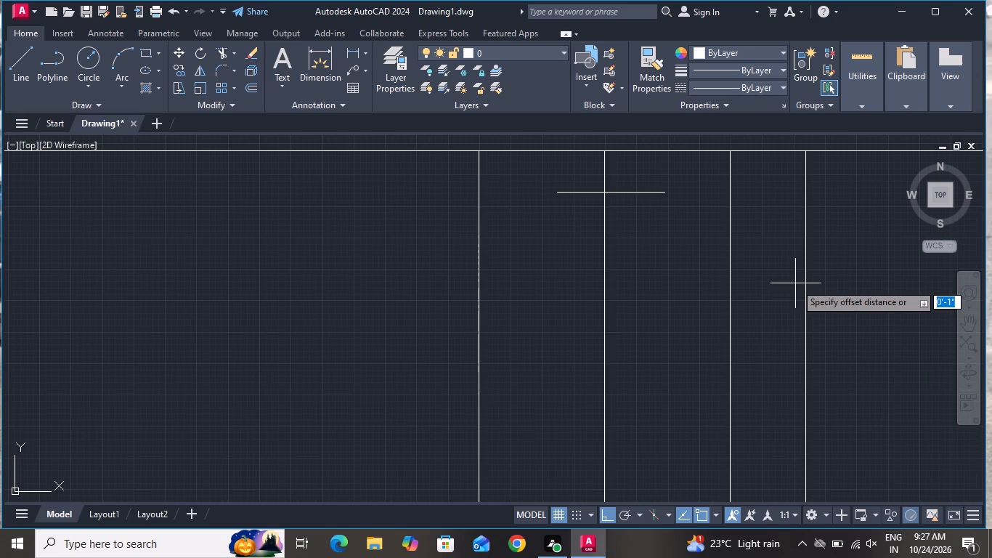
{"action": "key", "text": "3"}
{"action": "key", "text": "shift+quotedbl"}
{"action": "key", "text": "Return"}
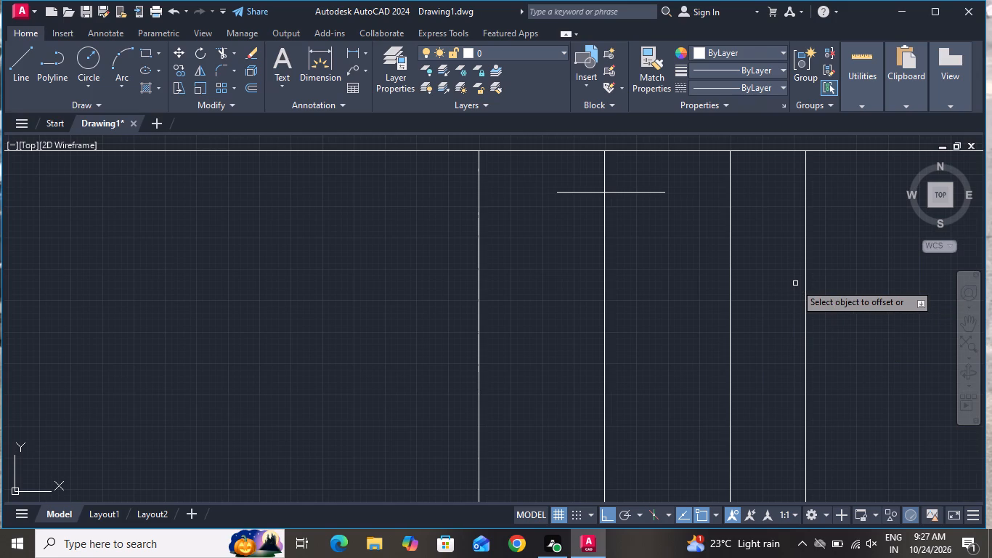
{"action": "left_click", "coordinate": [657, 193]}
{"action": "left_click", "coordinate": [662, 247]}
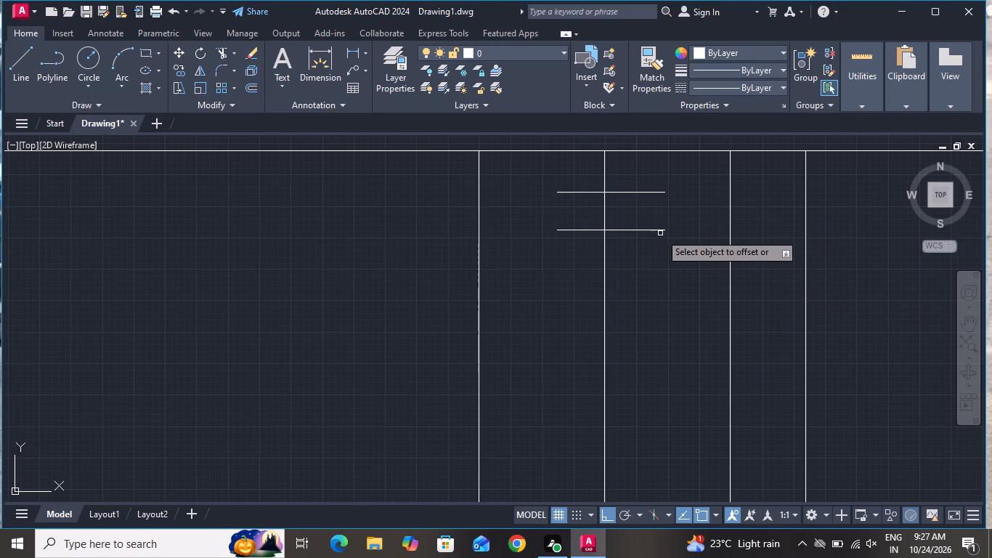
{"action": "left_click", "coordinate": [660, 232]}
{"action": "left_click", "coordinate": [667, 304]}
{"action": "left_click", "coordinate": [654, 270]}
{"action": "left_click", "coordinate": [662, 314]}
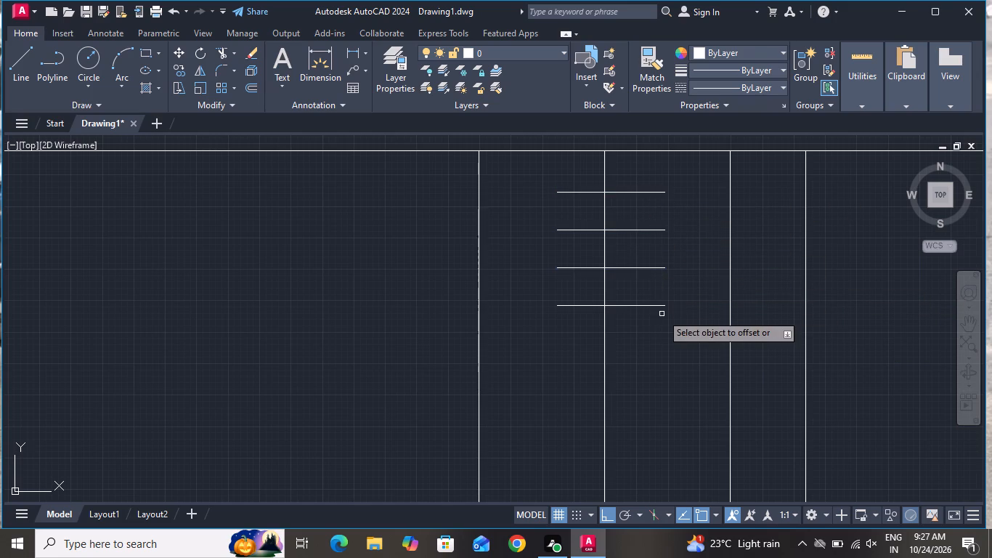
Continue the 3" offsets down the rod from the lowest hanger line, adding four more hanger lines.
{"action": "scroll", "coordinate": [632, 294], "scroll_direction": "down", "scroll_amount": 1}
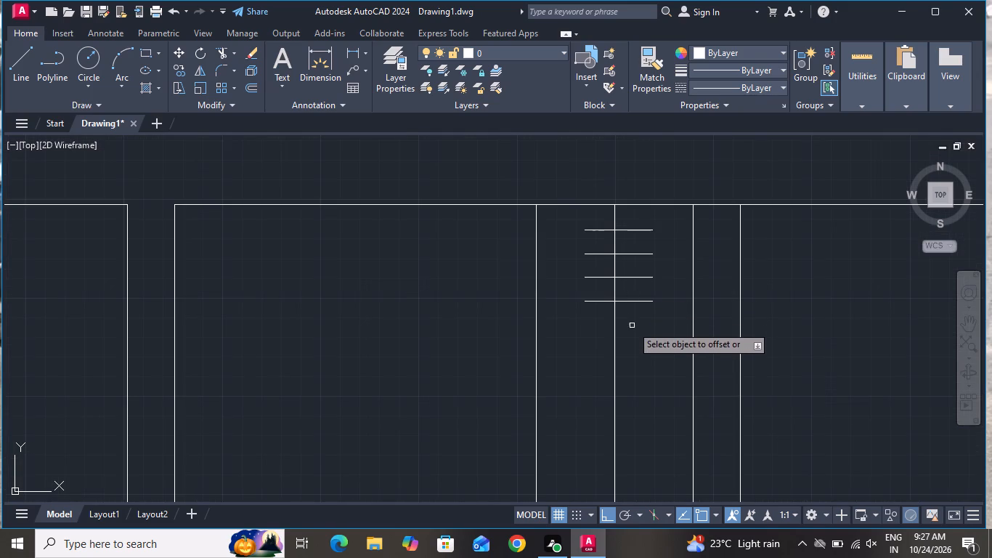
{"action": "scroll", "coordinate": [628, 324], "scroll_direction": "up", "scroll_amount": 2}
{"action": "left_click", "coordinate": [632, 275]}
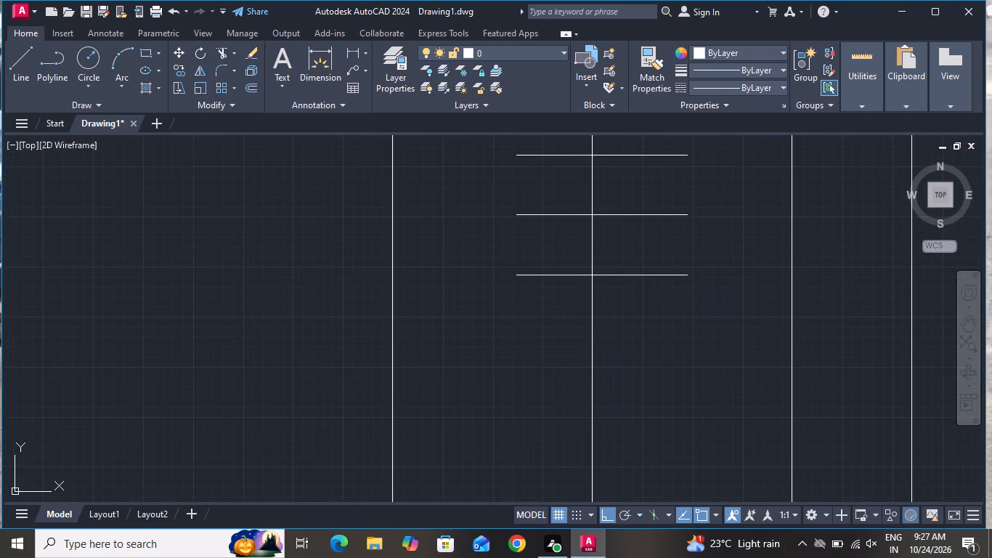
{"action": "left_click", "coordinate": [630, 320]}
{"action": "left_click", "coordinate": [618, 333]}
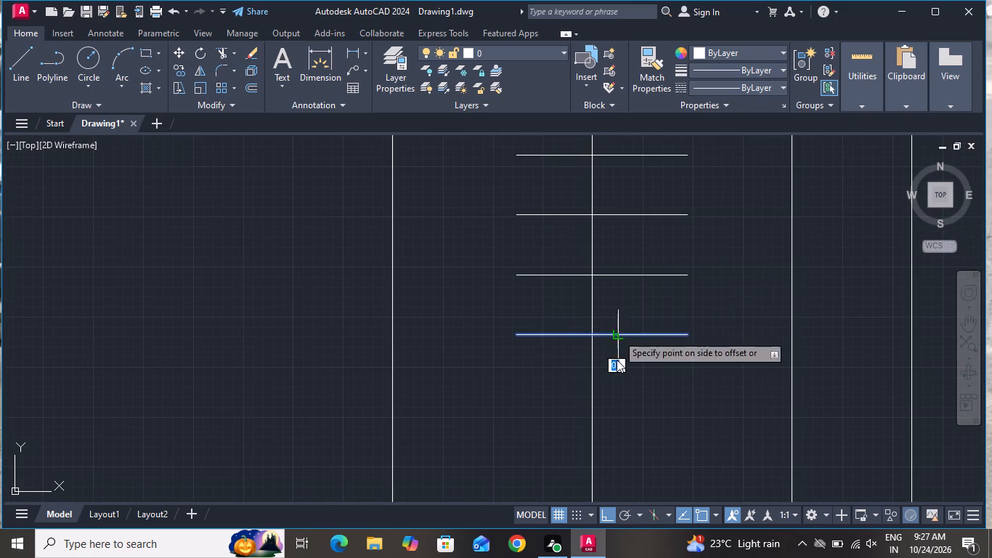
{"action": "left_click", "coordinate": [617, 373]}
{"action": "scroll", "coordinate": [660, 258], "scroll_direction": "down", "scroll_amount": 2}
{"action": "scroll", "coordinate": [655, 329], "scroll_direction": "up", "scroll_amount": 1}
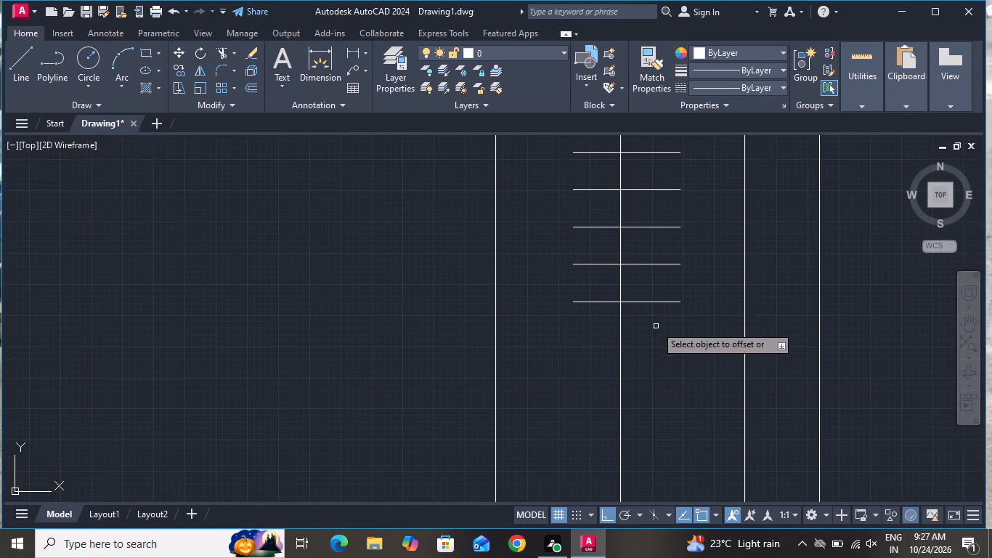
{"action": "left_click", "coordinate": [659, 304]}
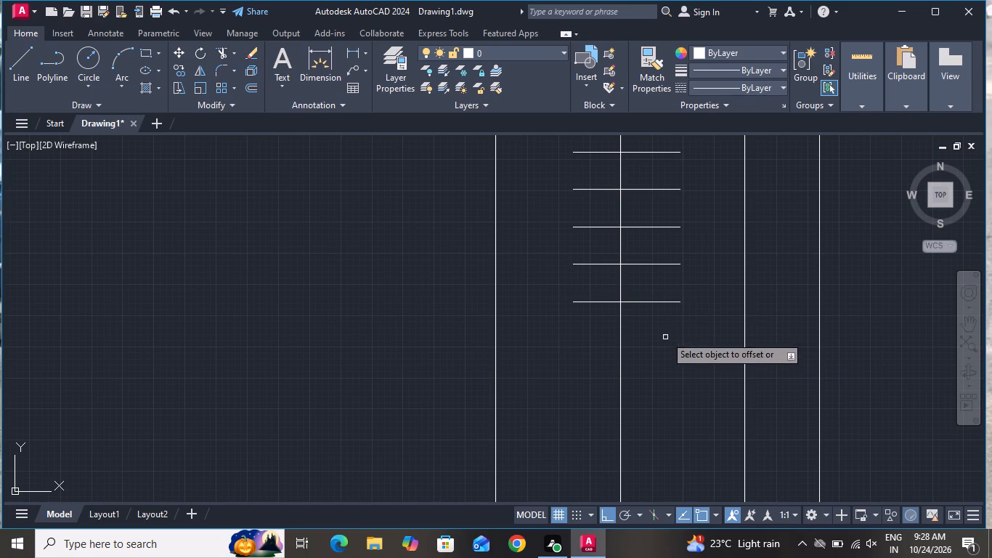
{"action": "left_click", "coordinate": [670, 302]}
{"action": "left_click", "coordinate": [665, 325]}
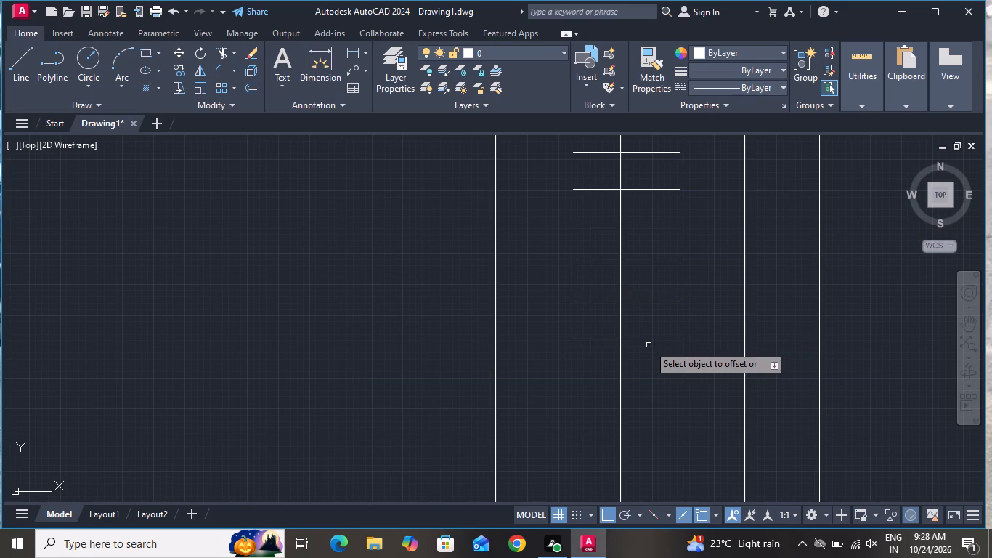
{"action": "left_click", "coordinate": [651, 339]}
{"action": "left_click", "coordinate": [644, 367]}
Add three more hanger lines below the lowest one, each offset 3" downward along the rod.
{"action": "scroll", "coordinate": [659, 280], "scroll_direction": "down", "scroll_amount": 2}
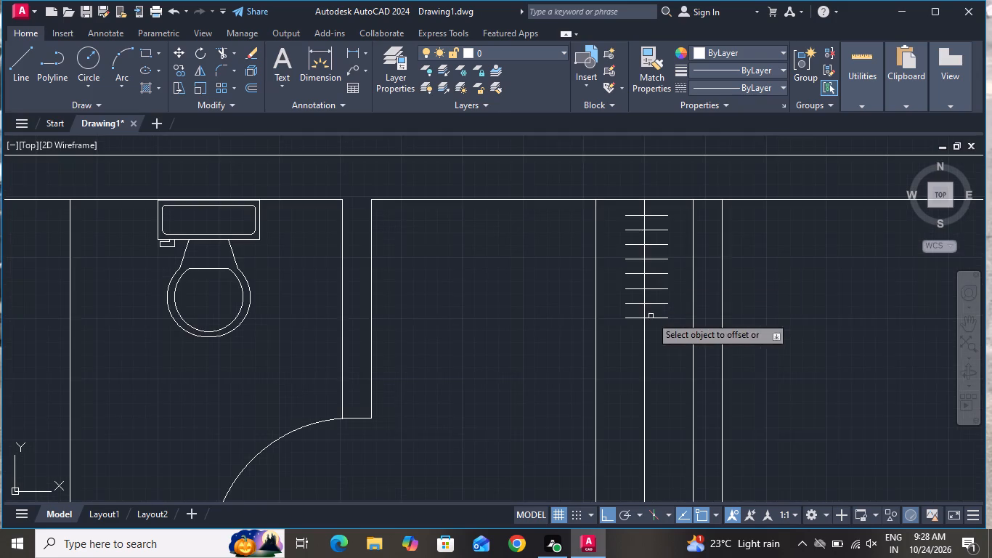
{"action": "scroll", "coordinate": [644, 323], "scroll_direction": "down", "scroll_amount": 1}
{"action": "scroll", "coordinate": [651, 336], "scroll_direction": "up", "scroll_amount": 4}
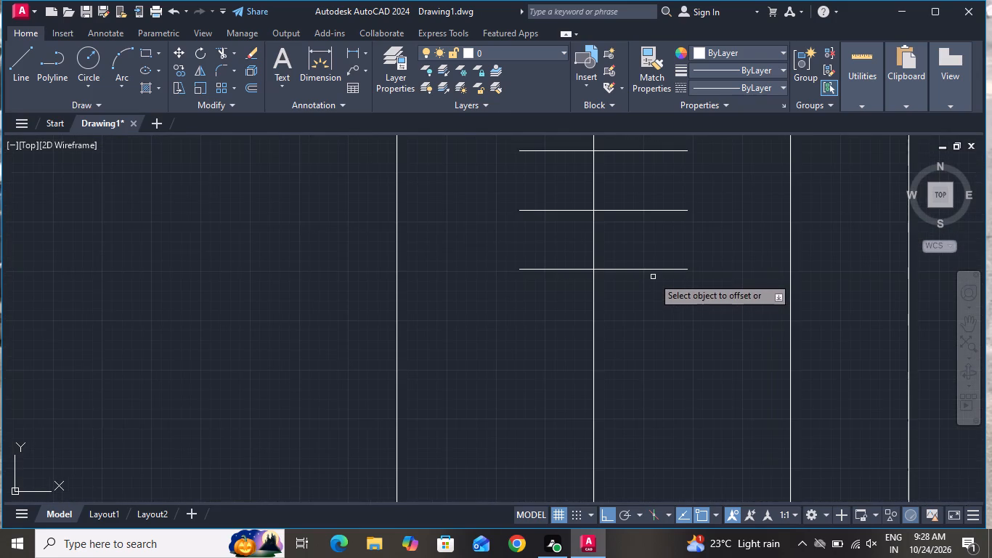
{"action": "left_click", "coordinate": [653, 267]}
{"action": "left_click", "coordinate": [660, 268]}
{"action": "left_click", "coordinate": [662, 304]}
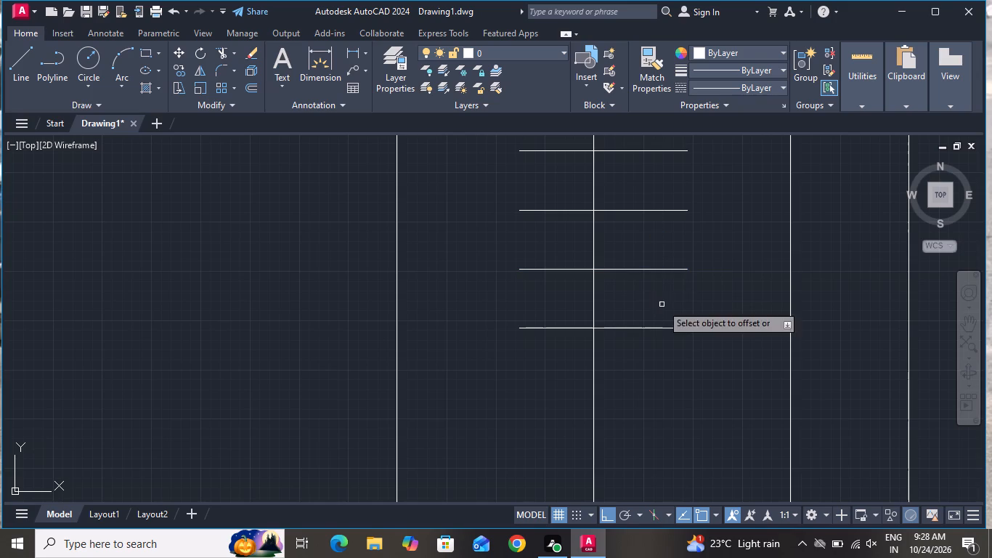
{"action": "left_click", "coordinate": [647, 329]}
{"action": "left_click", "coordinate": [651, 365]}
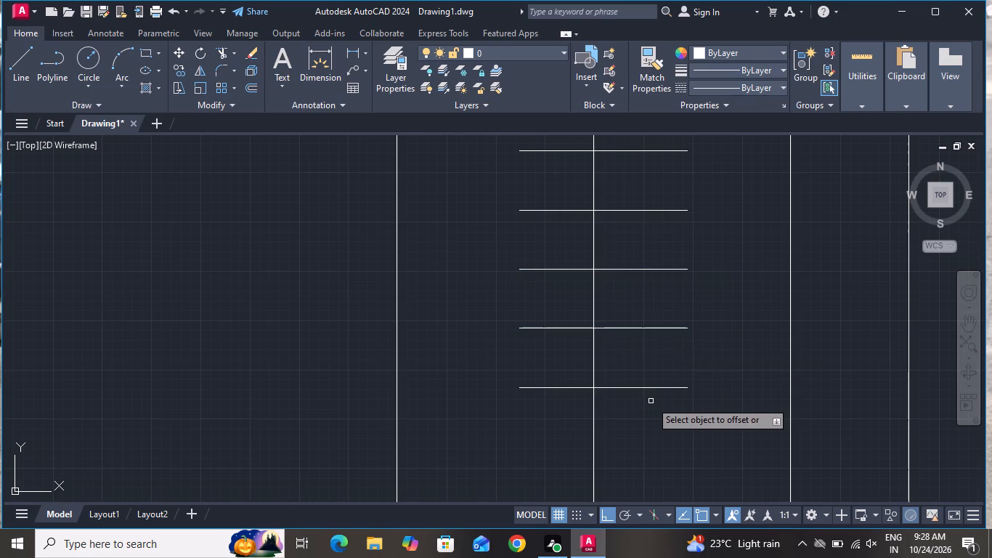
{"action": "left_click", "coordinate": [654, 389]}
{"action": "left_click", "coordinate": [655, 401]}
Continue the 3" offsets down the wardrobe rod from the lowest hanger line, adding four more hanger lines.
{"action": "scroll", "coordinate": [664, 295], "scroll_direction": "down", "scroll_amount": 3}
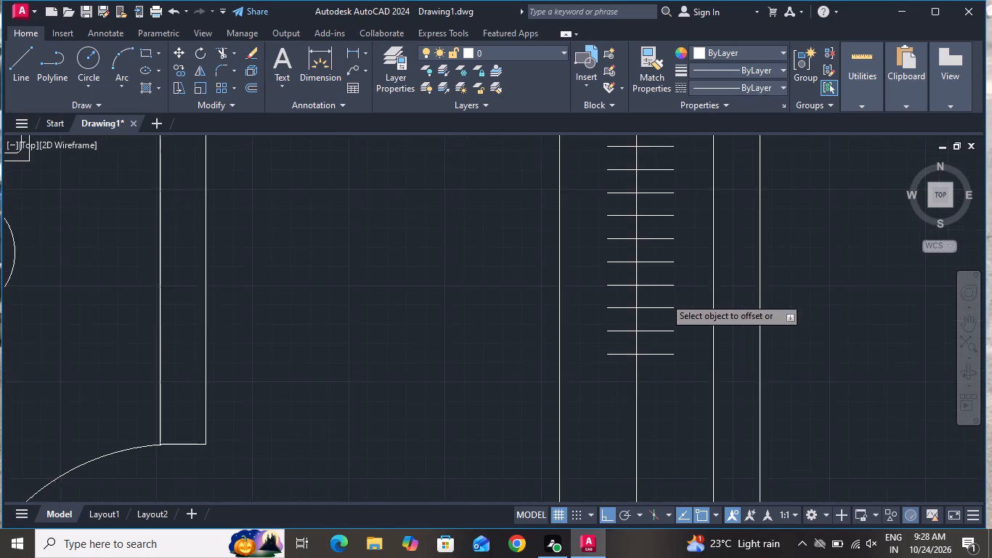
{"action": "scroll", "coordinate": [664, 297], "scroll_direction": "down", "scroll_amount": 1}
{"action": "scroll", "coordinate": [656, 333], "scroll_direction": "up", "scroll_amount": 3}
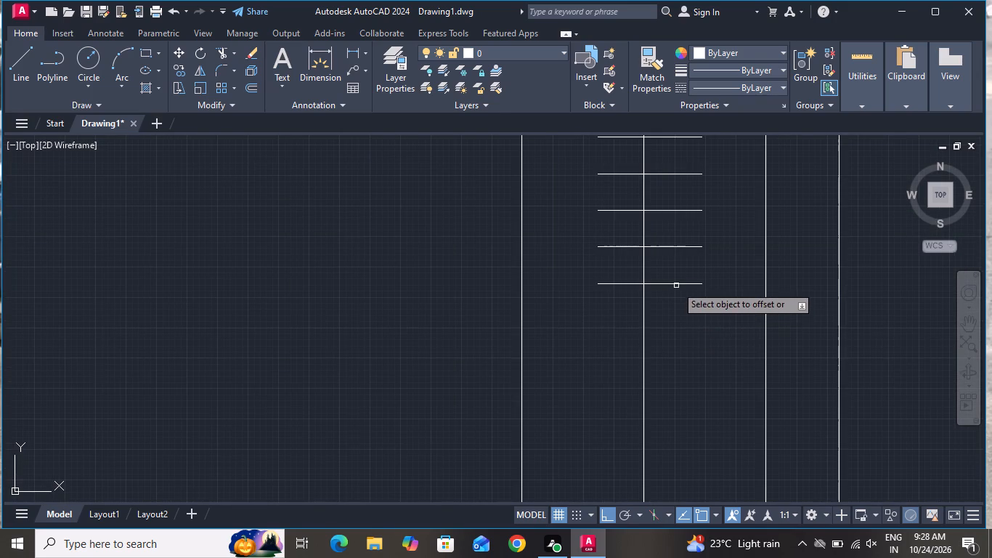
{"action": "left_click", "coordinate": [676, 286]}
{"action": "left_click", "coordinate": [675, 322]}
{"action": "left_click", "coordinate": [674, 322]}
{"action": "left_click", "coordinate": [684, 322]}
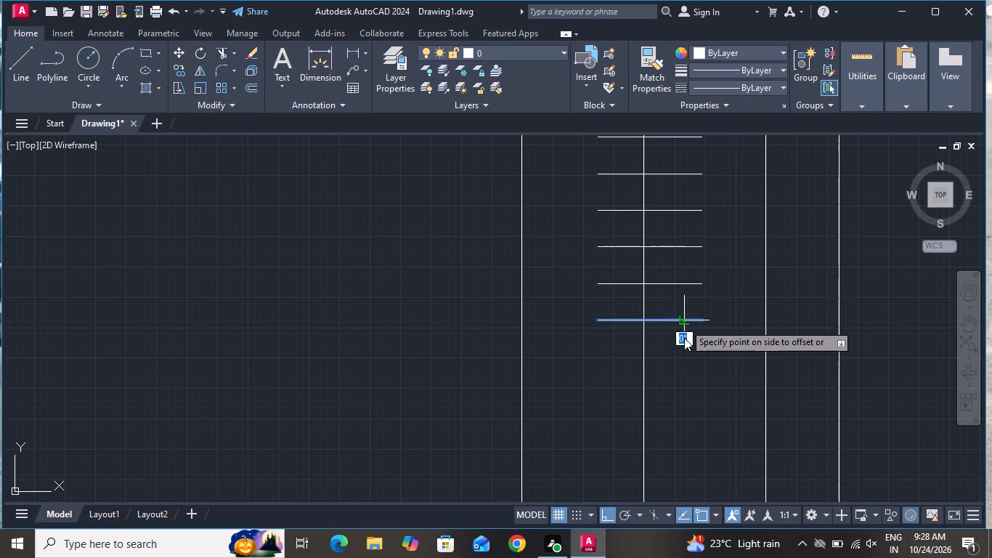
{"action": "left_click", "coordinate": [684, 354]}
{"action": "left_click", "coordinate": [679, 357]}
{"action": "left_click", "coordinate": [678, 384]}
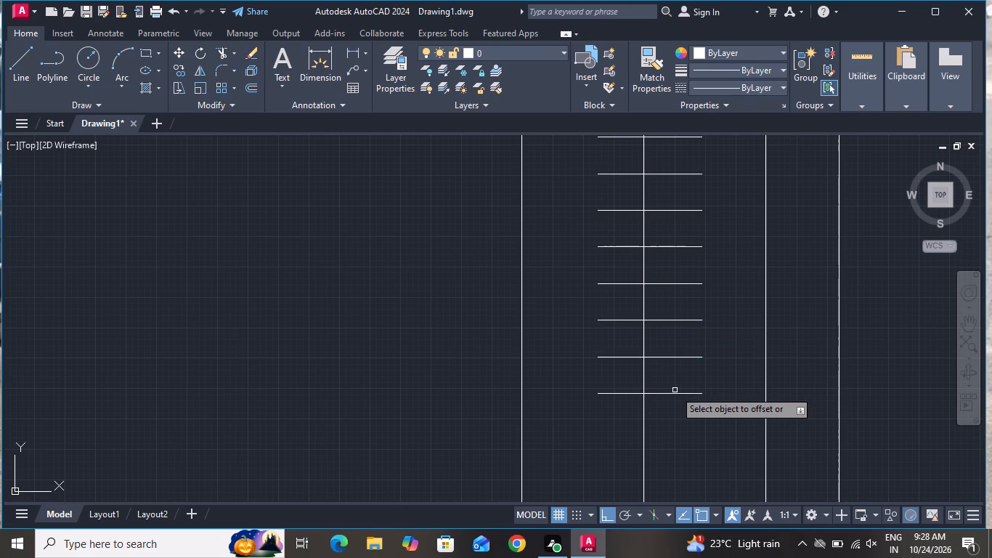
{"action": "left_click", "coordinate": [675, 392]}
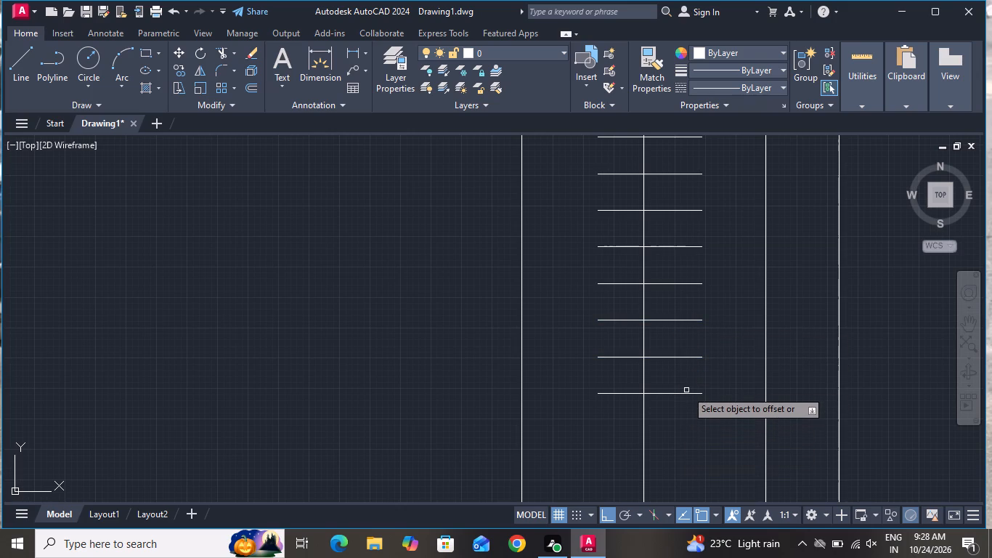
{"action": "left_click", "coordinate": [686, 390]}
{"action": "left_click", "coordinate": [691, 393]}
{"action": "left_click", "coordinate": [689, 408]}
Add four more hanger lines below the lowest one, each offset 3" downward along the rod.
{"action": "scroll", "coordinate": [691, 231], "scroll_direction": "down", "scroll_amount": 2}
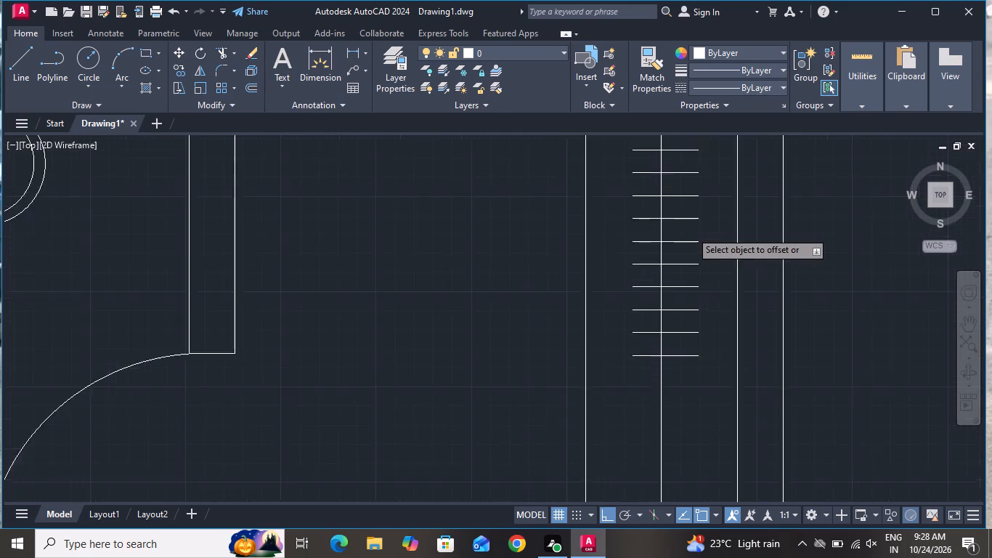
{"action": "scroll", "coordinate": [691, 231], "scroll_direction": "down", "scroll_amount": 1}
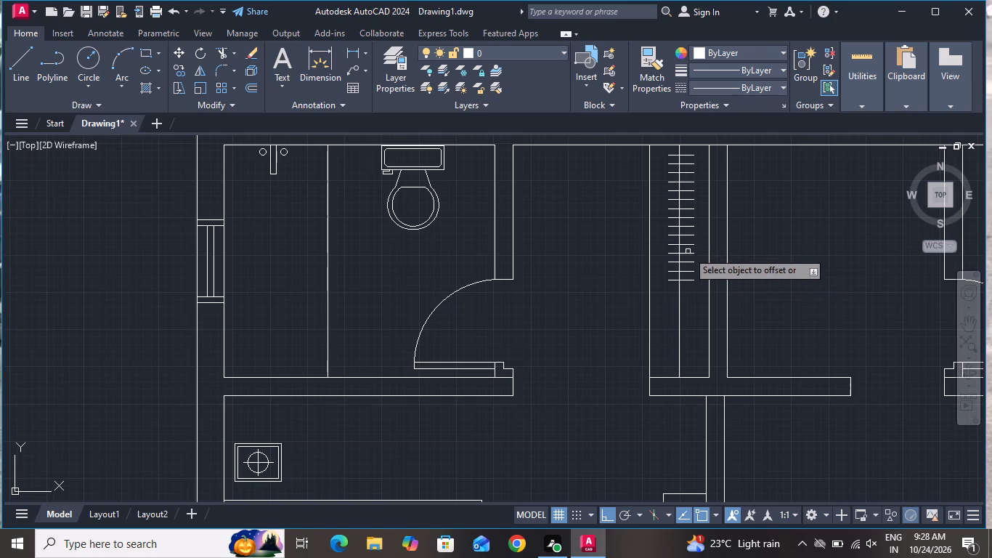
{"action": "scroll", "coordinate": [688, 282], "scroll_direction": "up", "scroll_amount": 4}
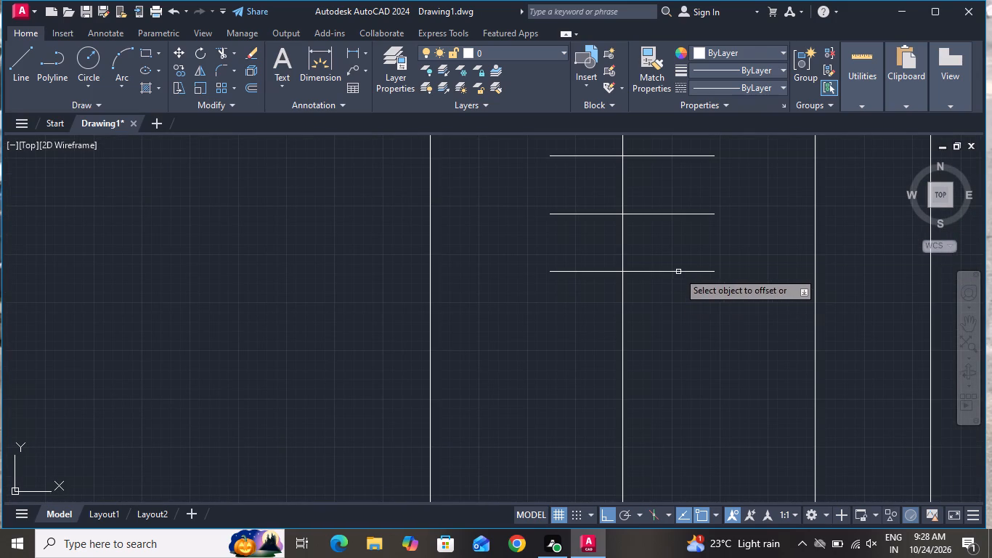
{"action": "left_click", "coordinate": [678, 271]}
{"action": "left_click", "coordinate": [678, 347]}
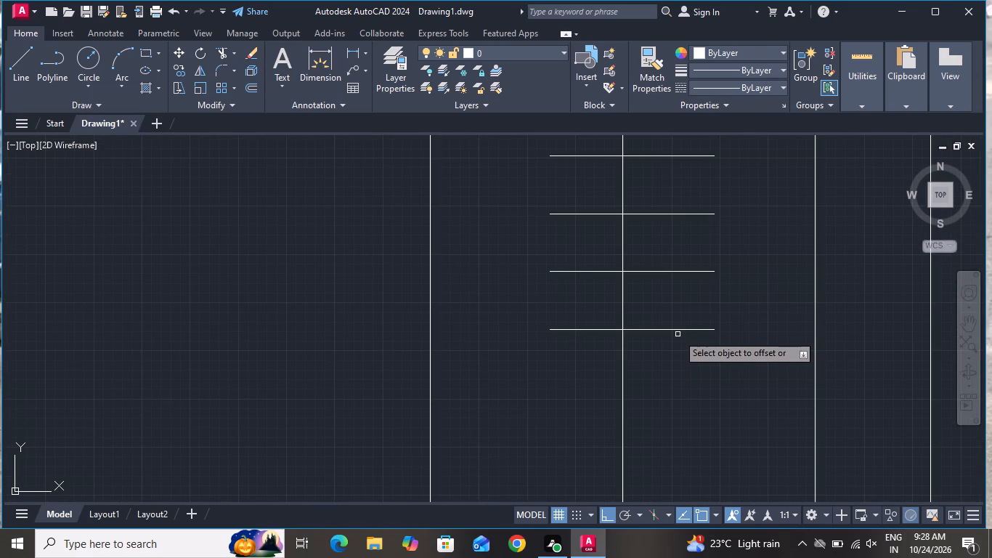
{"action": "left_click", "coordinate": [682, 330]}
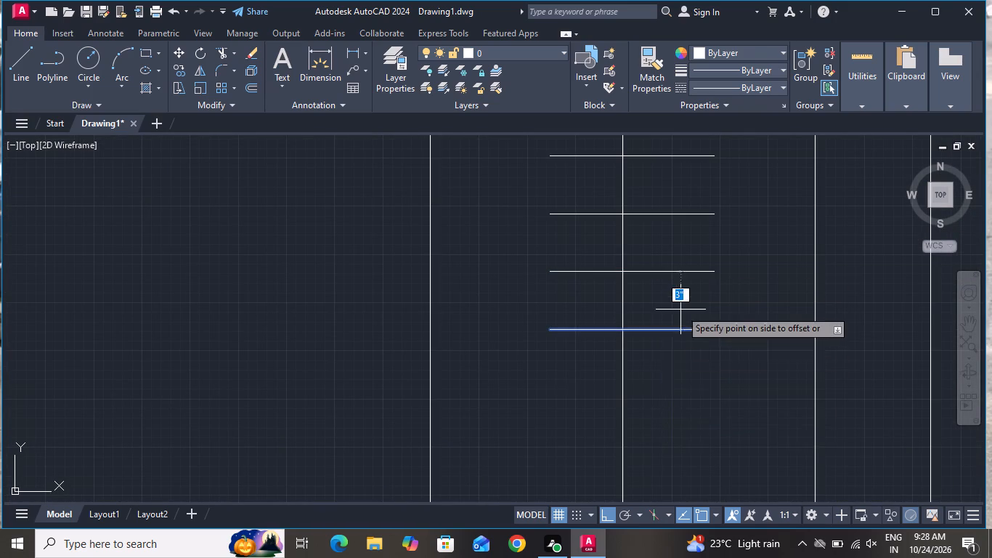
{"action": "scroll", "coordinate": [680, 310], "scroll_direction": "down", "scroll_amount": 2}
{"action": "left_click", "coordinate": [675, 348]}
{"action": "scroll", "coordinate": [676, 343], "scroll_direction": "up", "scroll_amount": 2}
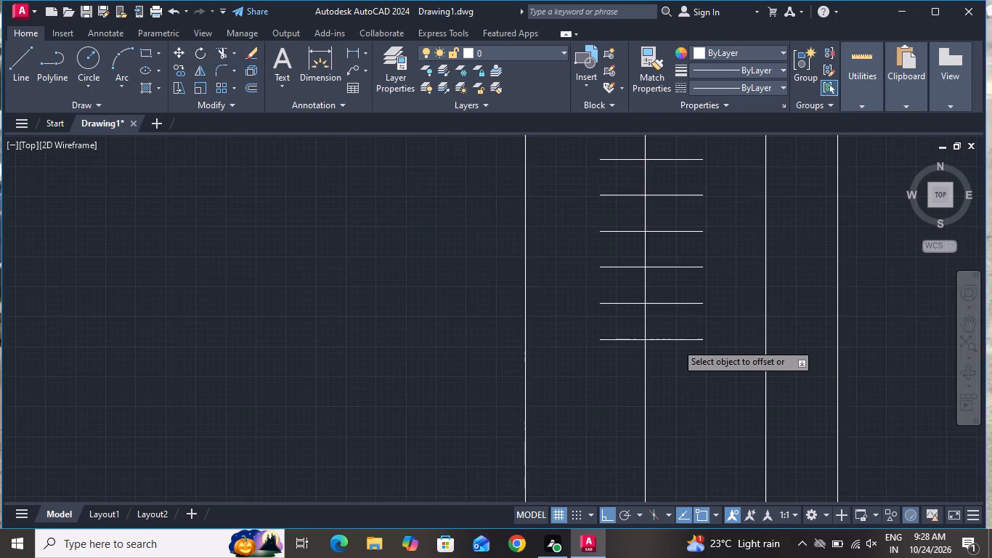
{"action": "left_click", "coordinate": [676, 336]}
{"action": "left_click", "coordinate": [674, 386]}
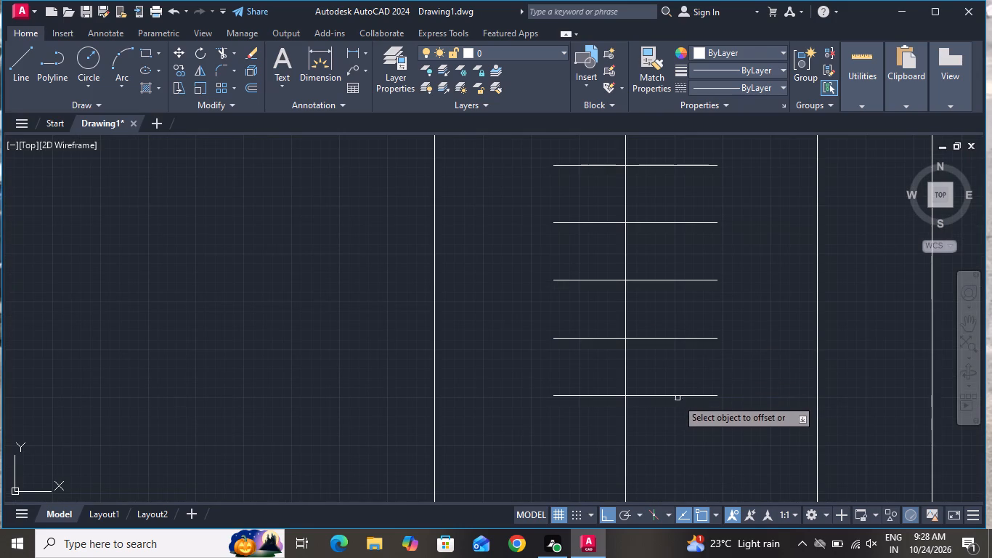
{"action": "left_click", "coordinate": [676, 396]}
{"action": "left_click", "coordinate": [676, 447]}
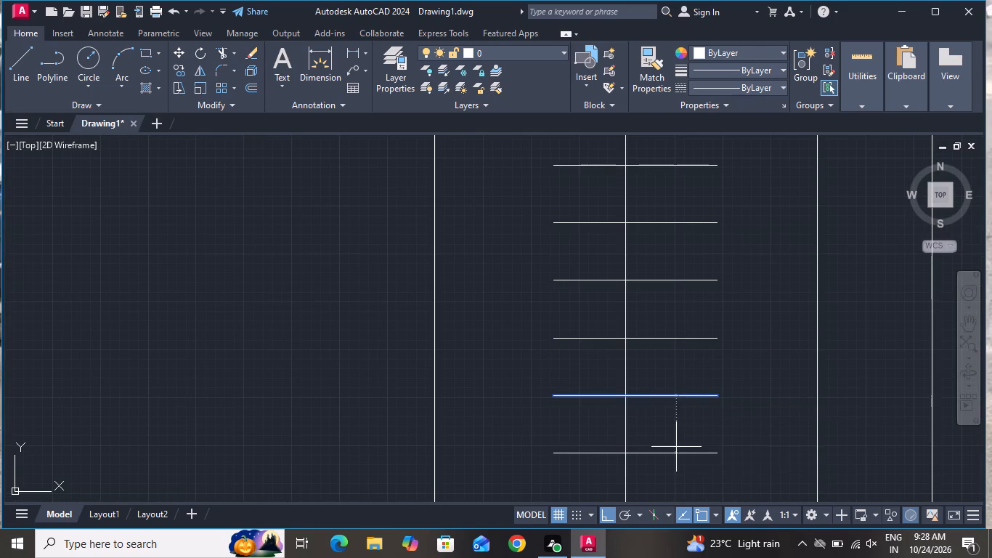
Offset the lowest hanger line downward at 3" spacing to add three more hanger lines.
{"action": "scroll", "coordinate": [711, 296], "scroll_direction": "down", "scroll_amount": 2}
{"action": "scroll", "coordinate": [679, 361], "scroll_direction": "up", "scroll_amount": 2}
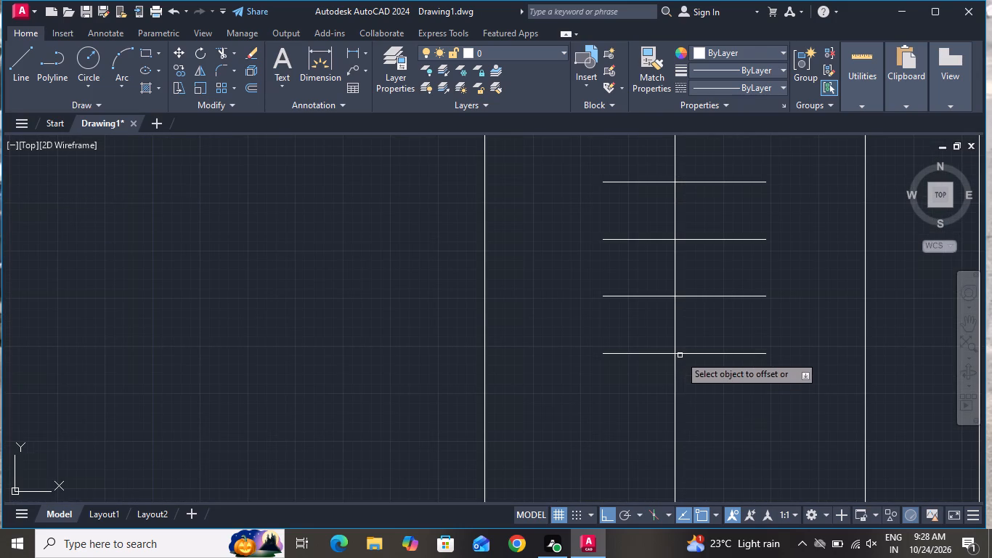
{"action": "left_click", "coordinate": [680, 355]}
{"action": "left_click", "coordinate": [701, 405]}
{"action": "left_click", "coordinate": [699, 410]}
{"action": "left_click", "coordinate": [699, 456]}
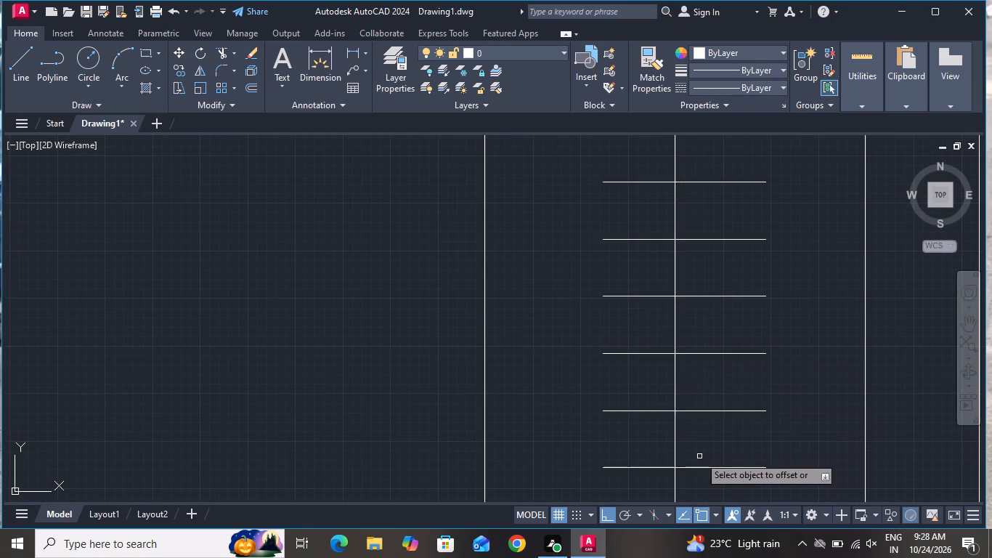
{"action": "scroll", "coordinate": [718, 353], "scroll_direction": "down", "scroll_amount": 3}
{"action": "scroll", "coordinate": [728, 427], "scroll_direction": "up", "scroll_amount": 2}
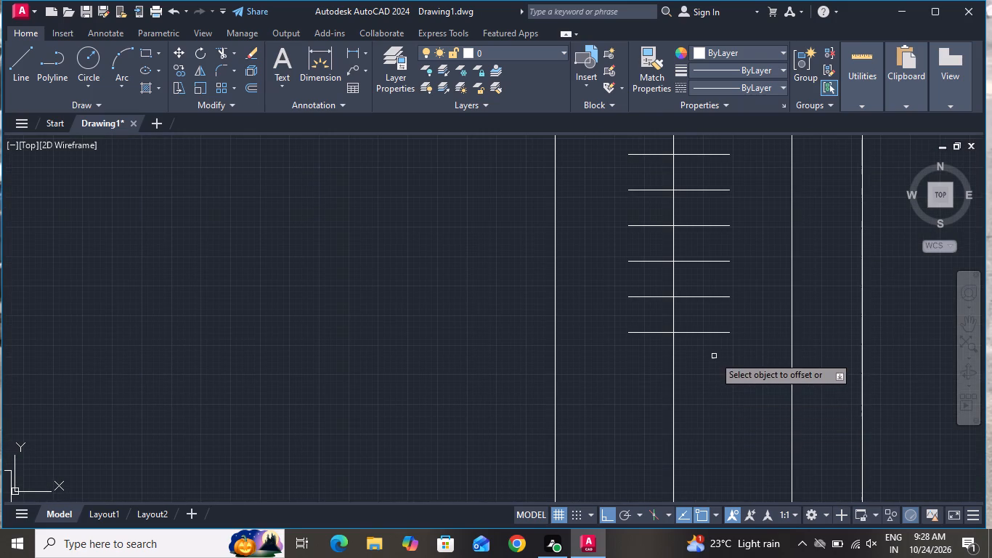
{"action": "left_click", "coordinate": [711, 333]}
{"action": "left_click", "coordinate": [717, 394]}
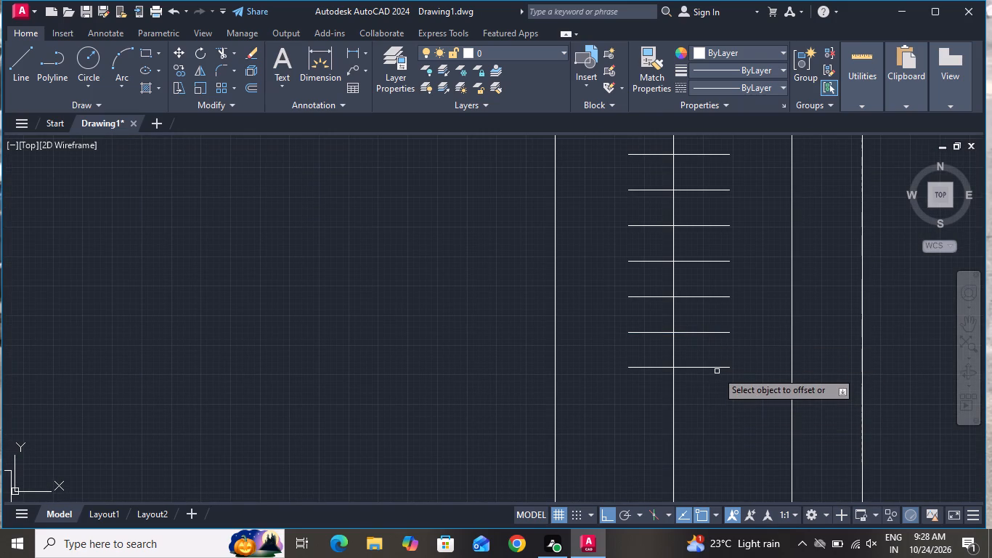
Add the last three hanger lines at 3" offsets to reach the rod's bottom end, and end the Offset command.
{"action": "left_click", "coordinate": [719, 365]}
{"action": "left_click", "coordinate": [723, 370]}
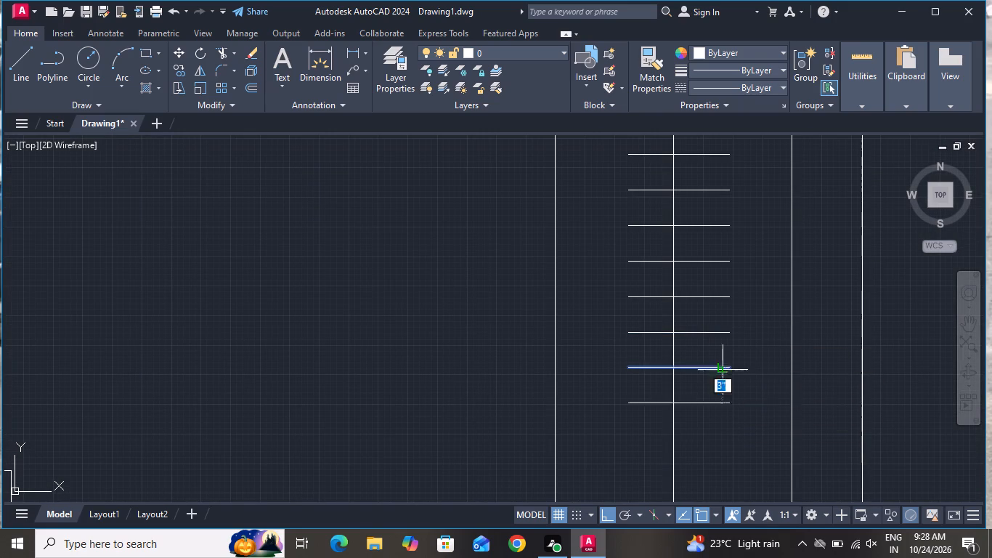
{"action": "left_click", "coordinate": [717, 422]}
{"action": "left_click", "coordinate": [721, 403]}
{"action": "left_click", "coordinate": [721, 443]}
{"action": "scroll", "coordinate": [729, 355], "scroll_direction": "down", "scroll_amount": 2}
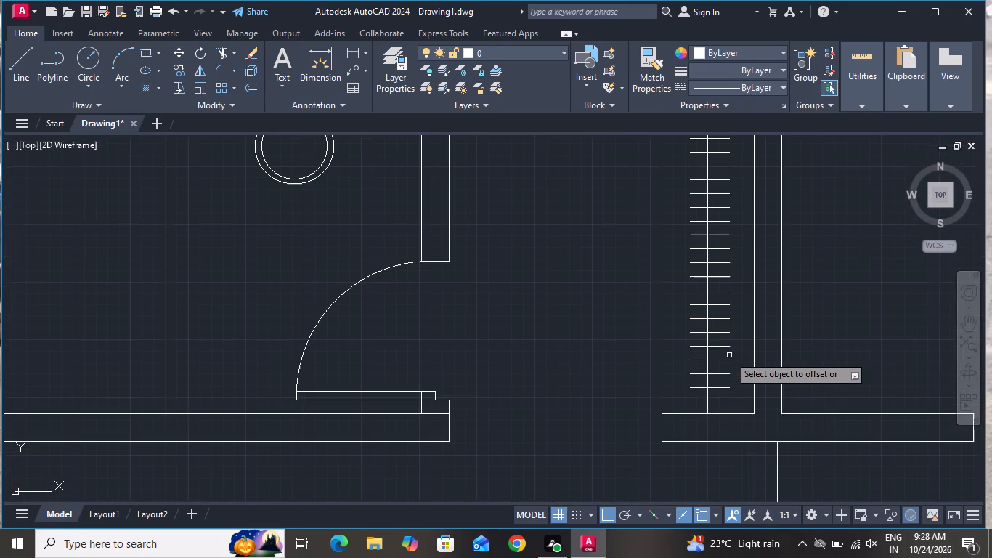
{"action": "scroll", "coordinate": [720, 395], "scroll_direction": "up", "scroll_amount": 2}
{"action": "left_click", "coordinate": [723, 379]}
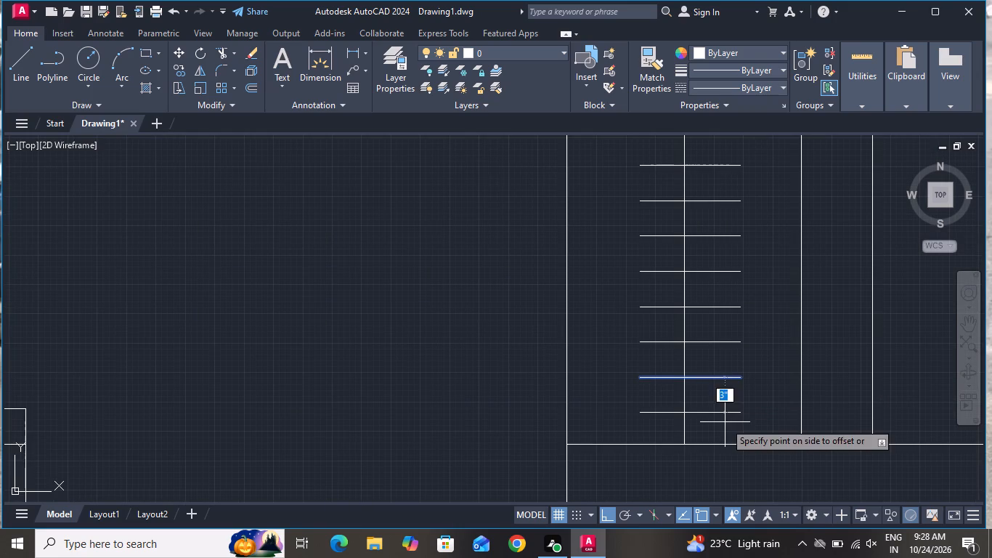
{"action": "left_click", "coordinate": [725, 422]}
{"action": "right_click", "coordinate": [713, 394]}
{"action": "left_click", "coordinate": [758, 266]}
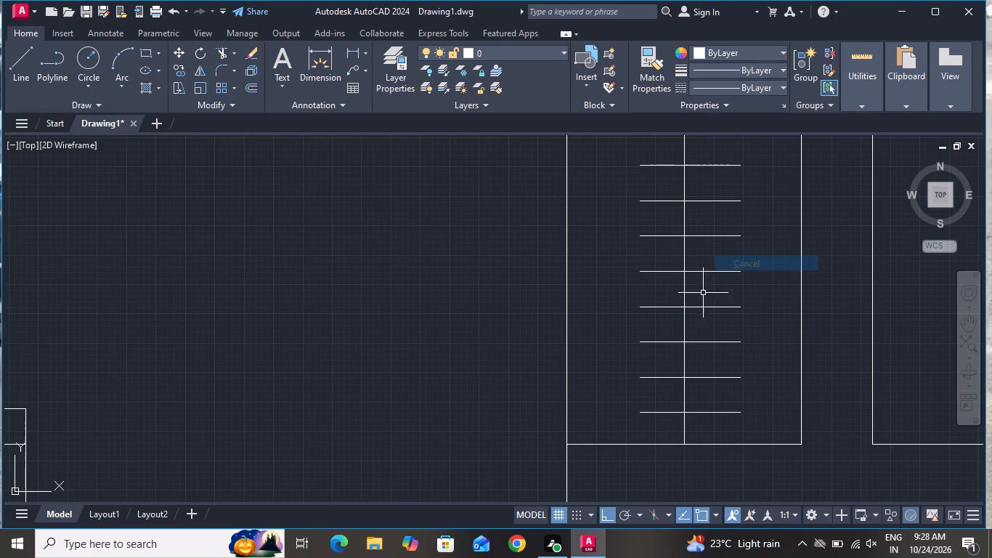
Draw a rectangle about 2'-4" wide and 6'-6" tall against the far side of the wardrobe's partition, spanning from the upper to the lower wall.
{"action": "scroll", "coordinate": [686, 302], "scroll_direction": "down", "scroll_amount": 4}
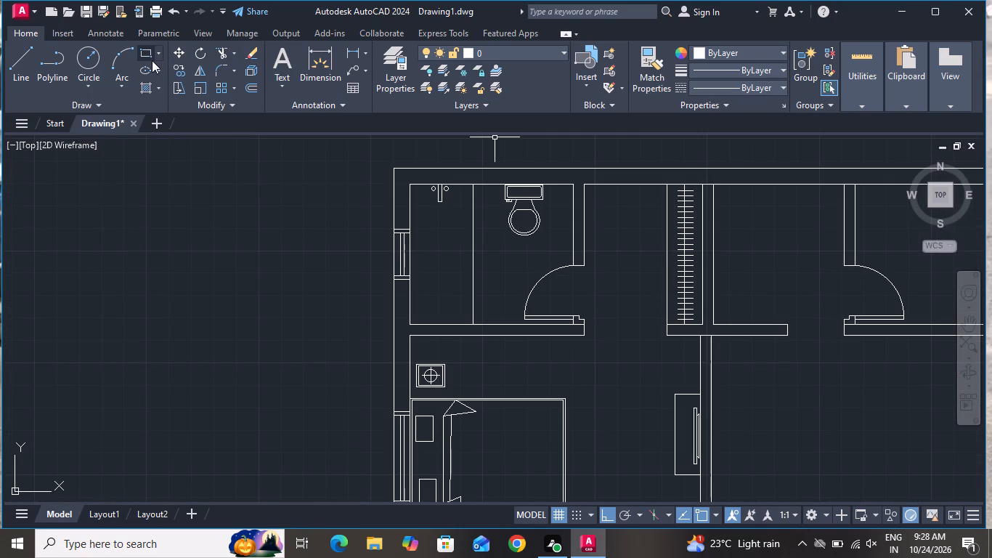
{"action": "left_click", "coordinate": [152, 53]}
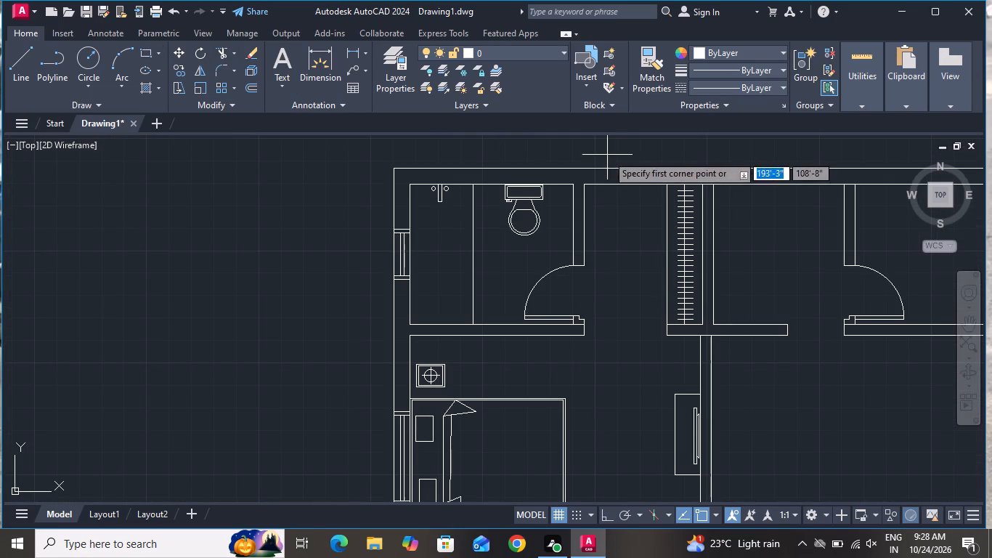
{"action": "scroll", "coordinate": [714, 185], "scroll_direction": "up", "scroll_amount": 3}
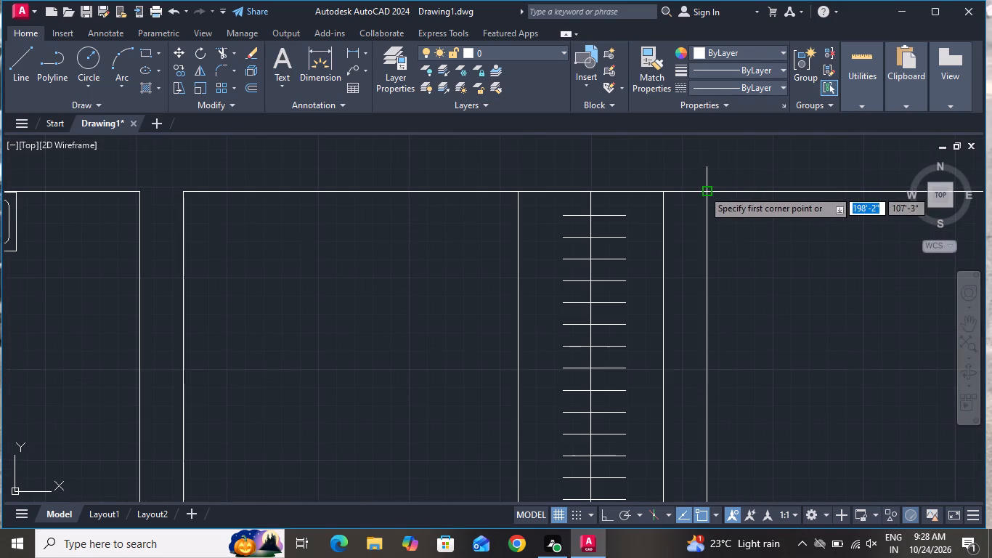
{"action": "left_click", "coordinate": [703, 195]}
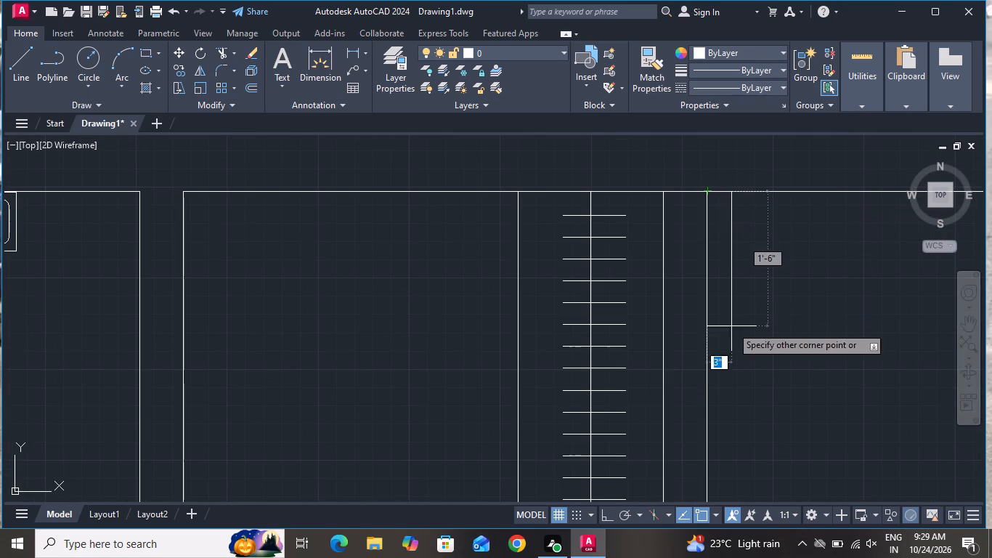
{"action": "scroll", "coordinate": [731, 316], "scroll_direction": "down", "scroll_amount": 3}
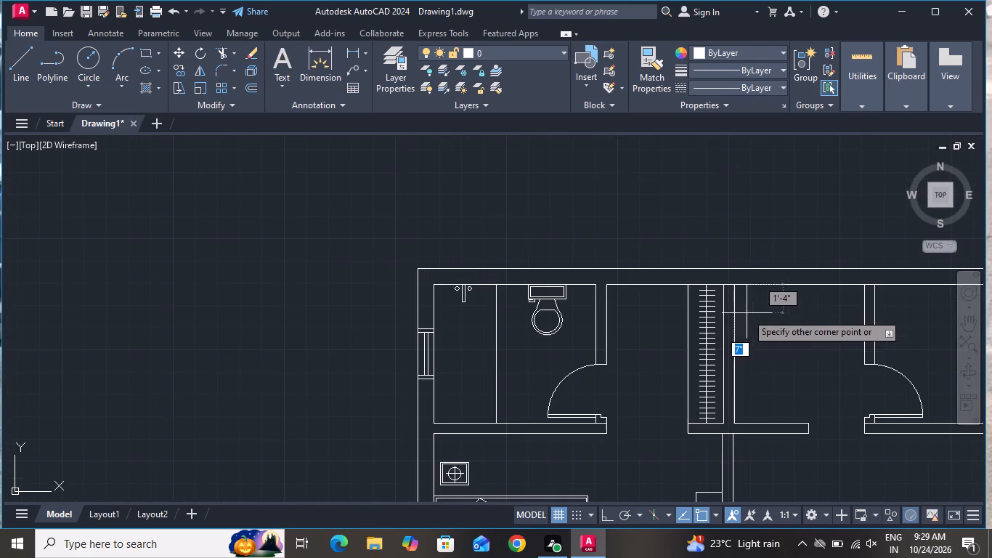
{"action": "scroll", "coordinate": [784, 418], "scroll_direction": "up", "scroll_amount": 2}
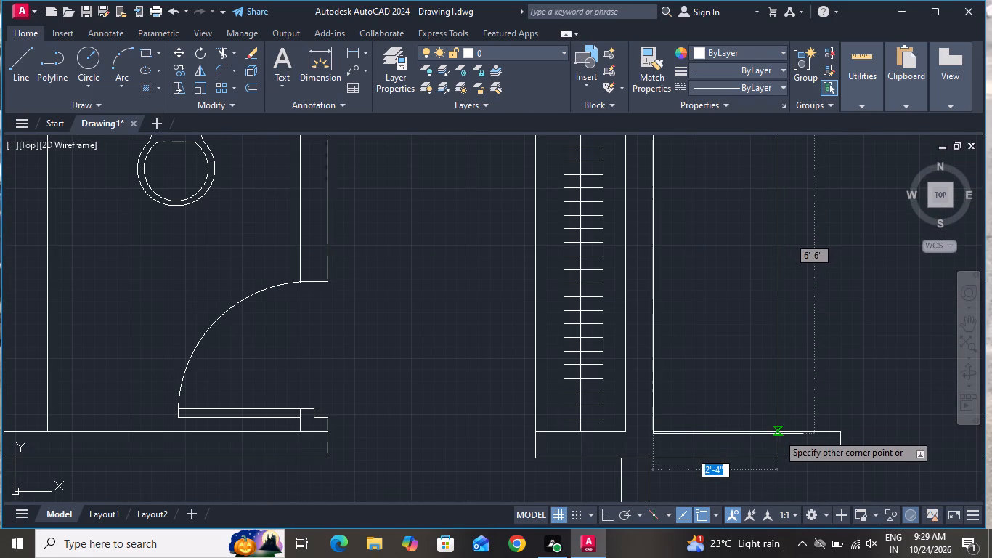
{"action": "left_click", "coordinate": [774, 430]}
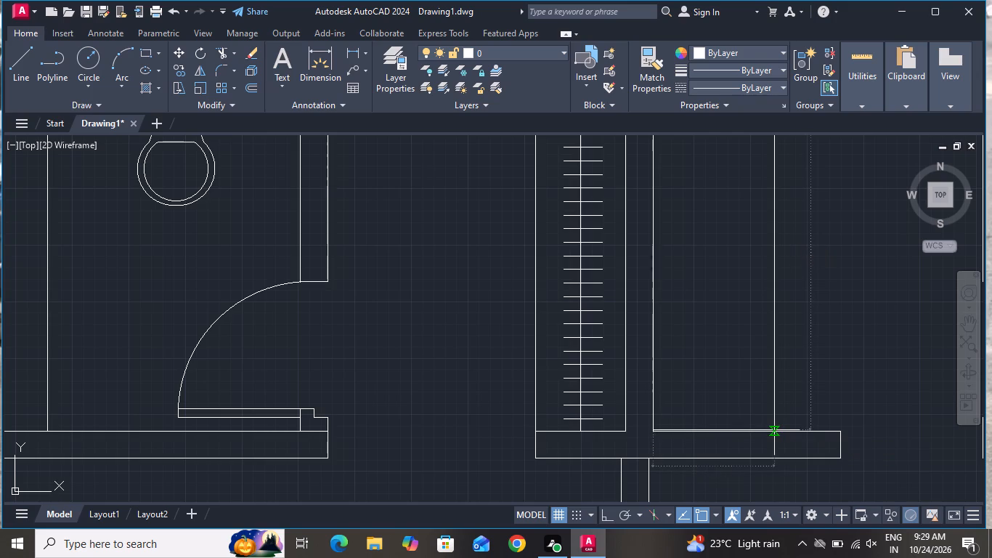
Draw a vertical 6'-6" line down the middle of the new rectangle, from its top edge's midpoint to its bottom edge.
{"action": "scroll", "coordinate": [774, 419], "scroll_direction": "down", "scroll_amount": 1}
{"action": "left_click", "coordinate": [12, 65]}
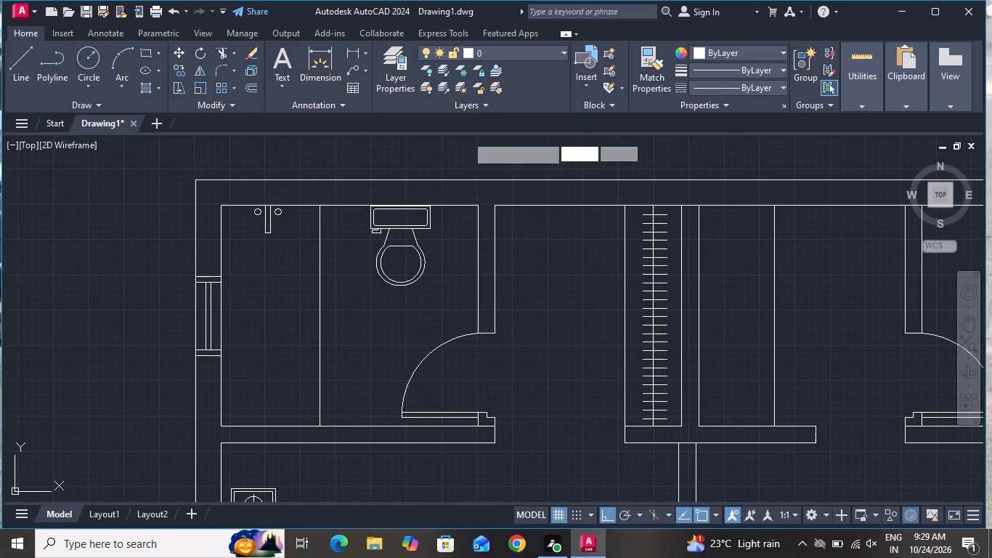
{"action": "scroll", "coordinate": [744, 207], "scroll_direction": "up", "scroll_amount": 2}
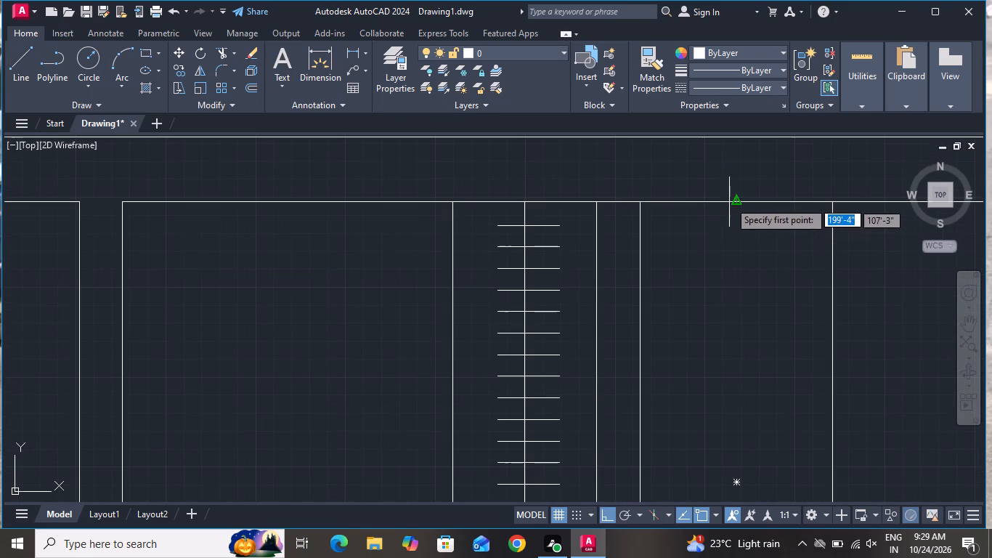
{"action": "left_click", "coordinate": [736, 199]}
{"action": "scroll", "coordinate": [722, 275], "scroll_direction": "down", "scroll_amount": 3}
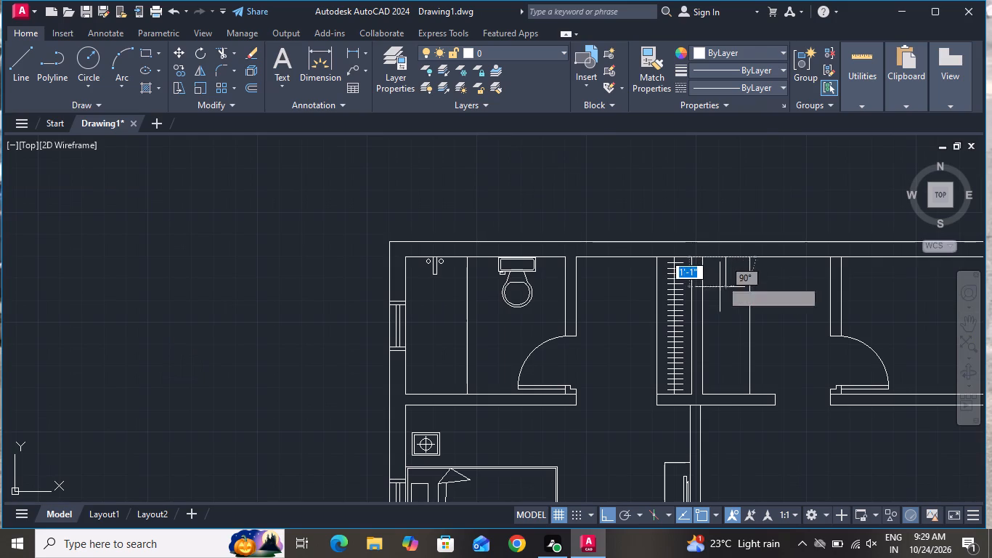
{"action": "scroll", "coordinate": [715, 394], "scroll_direction": "up", "scroll_amount": 3}
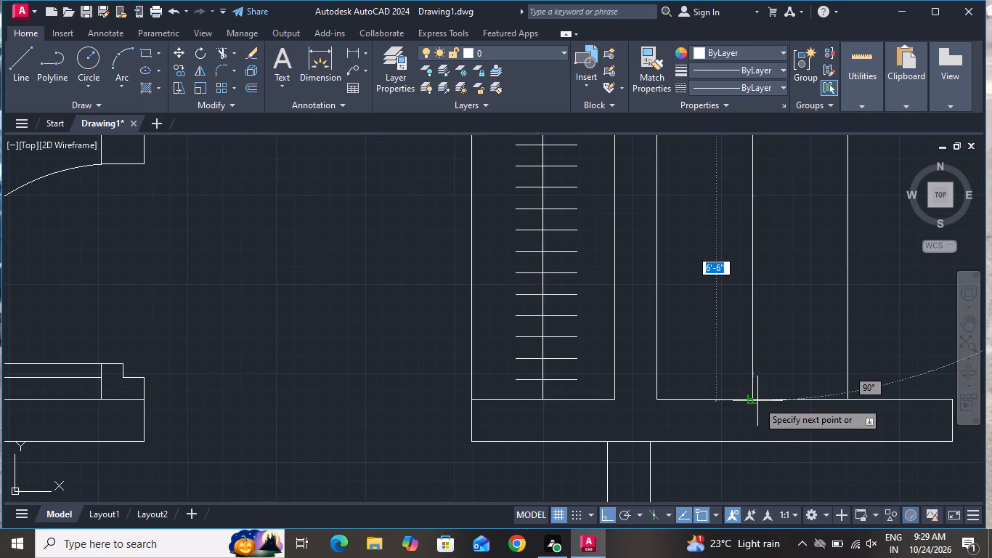
{"action": "left_click", "coordinate": [751, 398]}
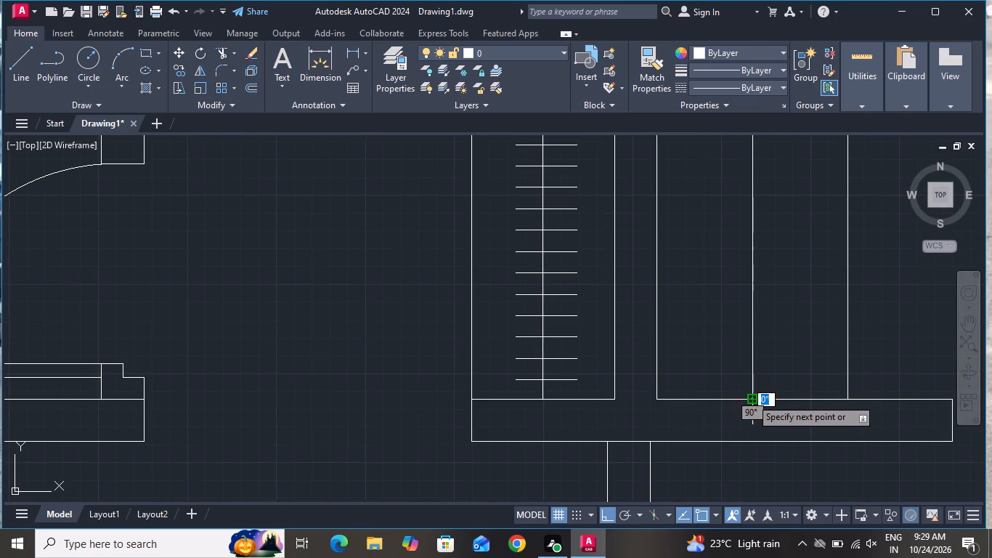
{"action": "right_click", "coordinate": [754, 376]}
{"action": "left_click", "coordinate": [819, 240]}
Draw a horizontal hanger line about 1'-3" long across the second wardrobe's rod, just below its top end.
{"action": "scroll", "coordinate": [725, 273], "scroll_direction": "down", "scroll_amount": 2}
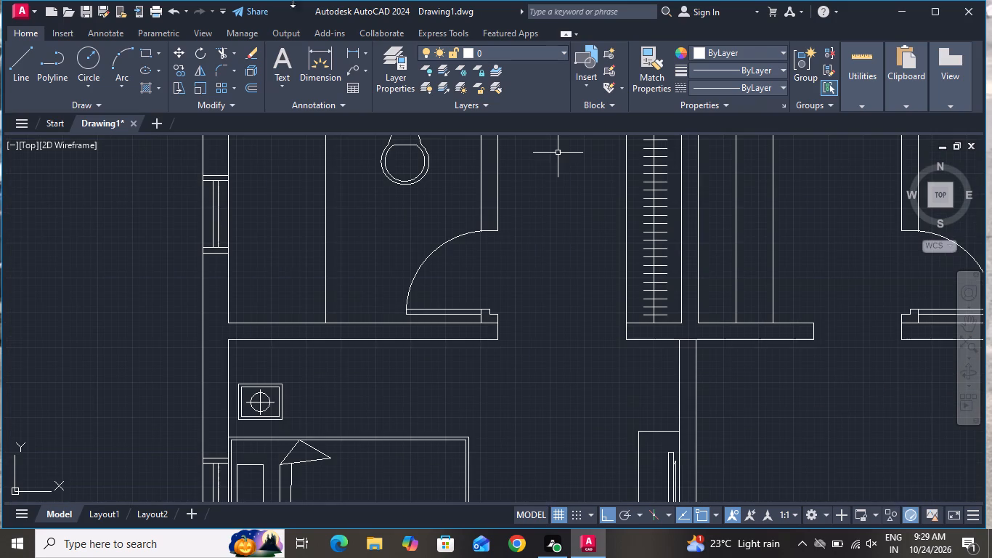
{"action": "left_click", "coordinate": [24, 65]}
{"action": "scroll", "coordinate": [364, 296], "scroll_direction": "down", "scroll_amount": 2}
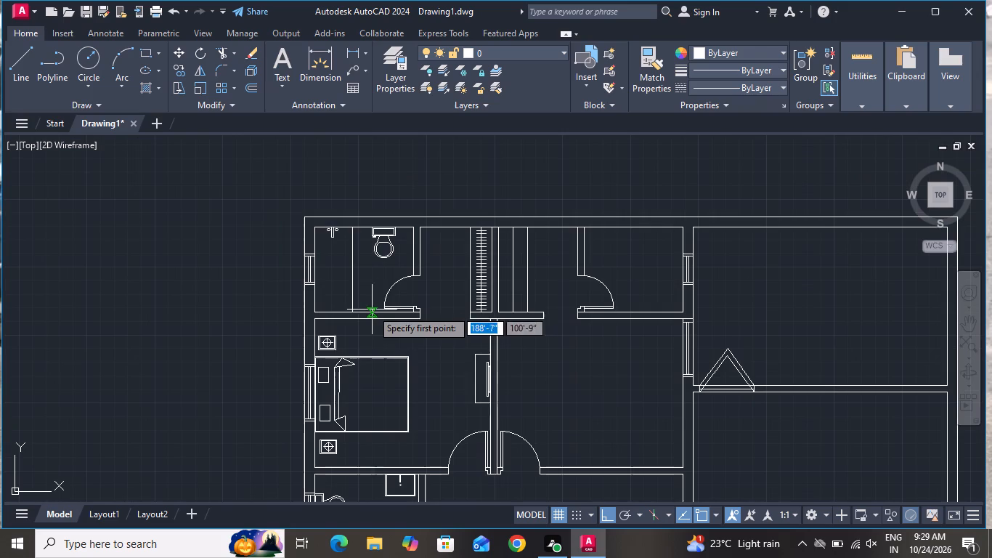
{"action": "scroll", "coordinate": [513, 226], "scroll_direction": "up", "scroll_amount": 3}
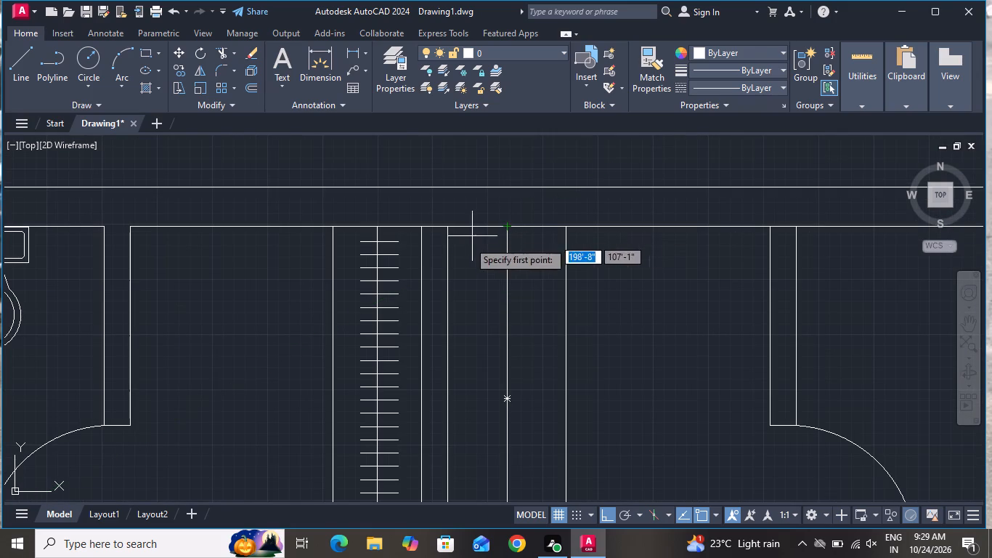
{"action": "left_click", "coordinate": [475, 247]}
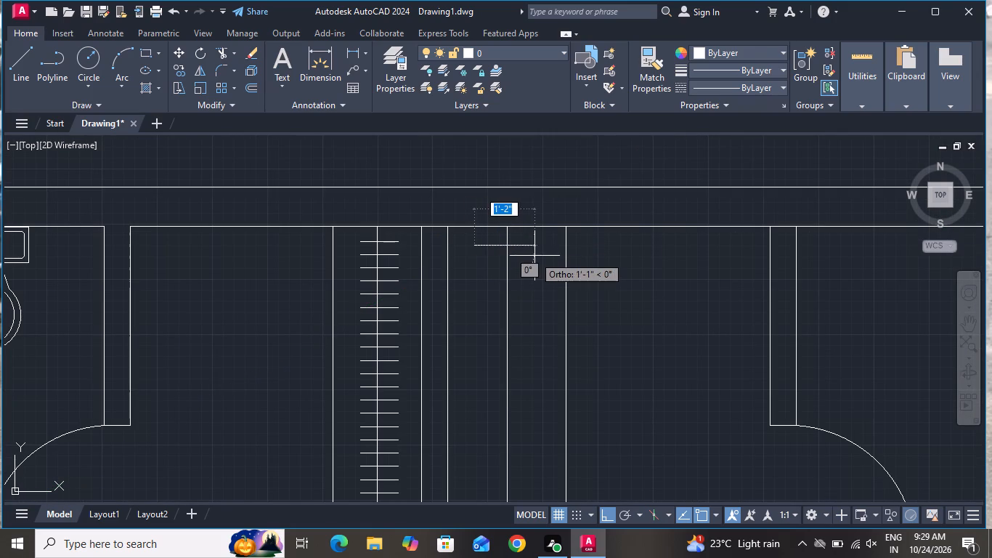
{"action": "left_click", "coordinate": [542, 248]}
{"action": "right_click", "coordinate": [542, 248]}
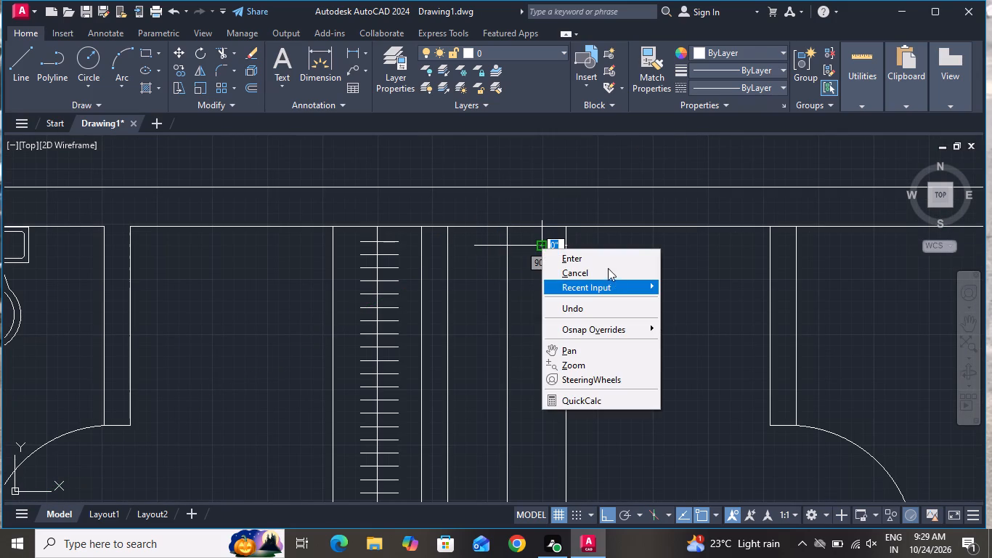
{"action": "left_click", "coordinate": [606, 268]}
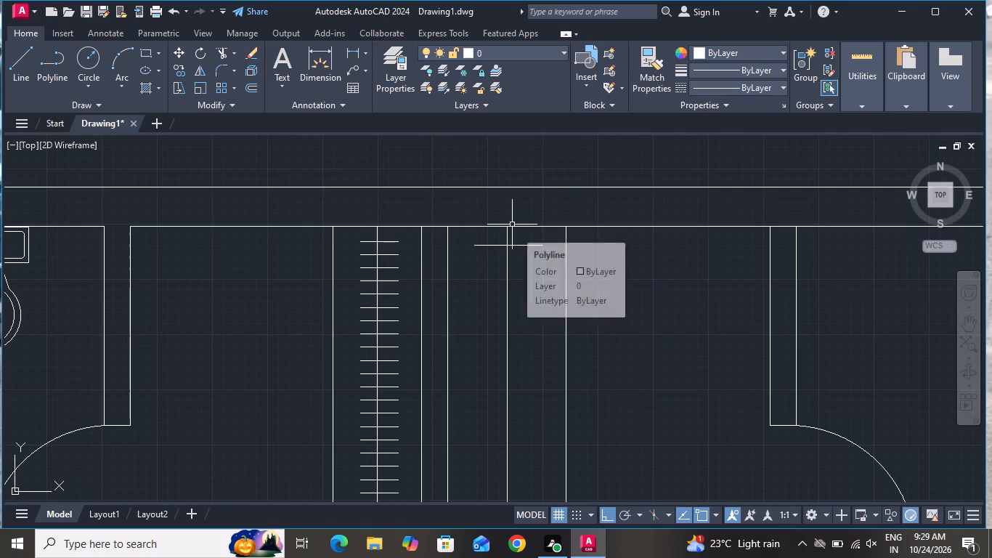
Offset the new hanger line downward at 3" spacing to add two more hanger lines along the second wardrobe's rod.
{"action": "type", "text": "o"}
{"action": "key", "text": "space"}
{"action": "key", "text": "3"}
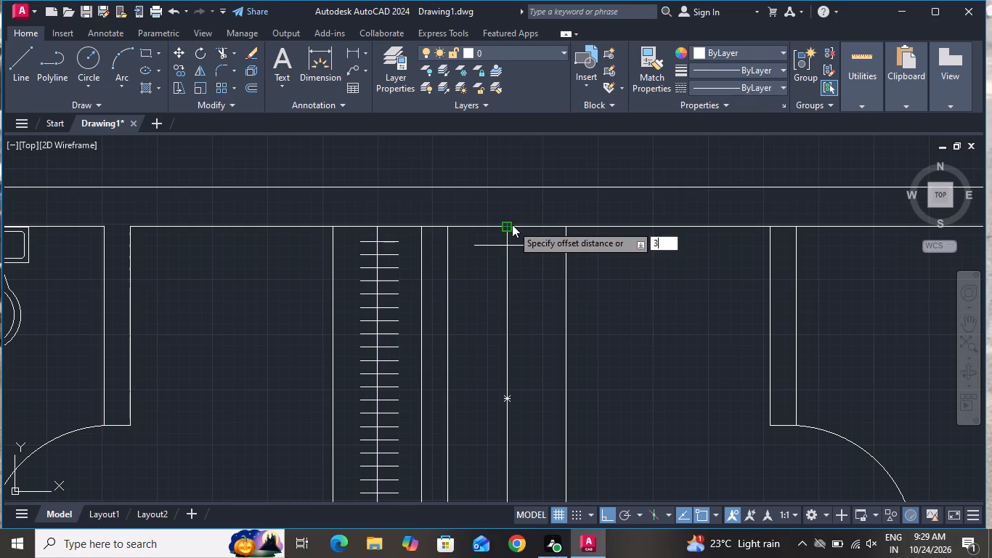
{"action": "key", "text": "shift+quotedbl"}
{"action": "key", "text": "Return"}
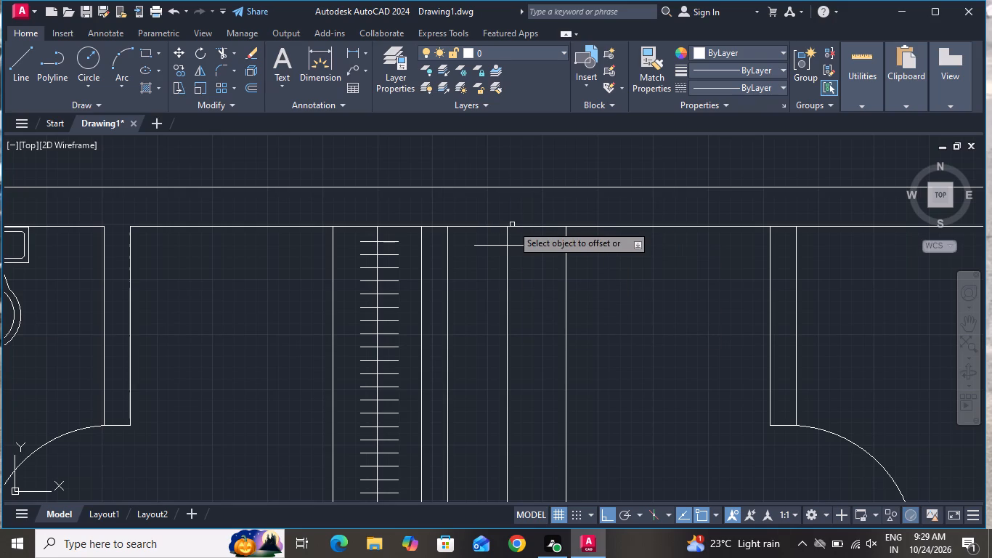
{"action": "scroll", "coordinate": [488, 275], "scroll_direction": "up", "scroll_amount": 2}
{"action": "scroll", "coordinate": [491, 276], "scroll_direction": "down", "scroll_amount": 1}
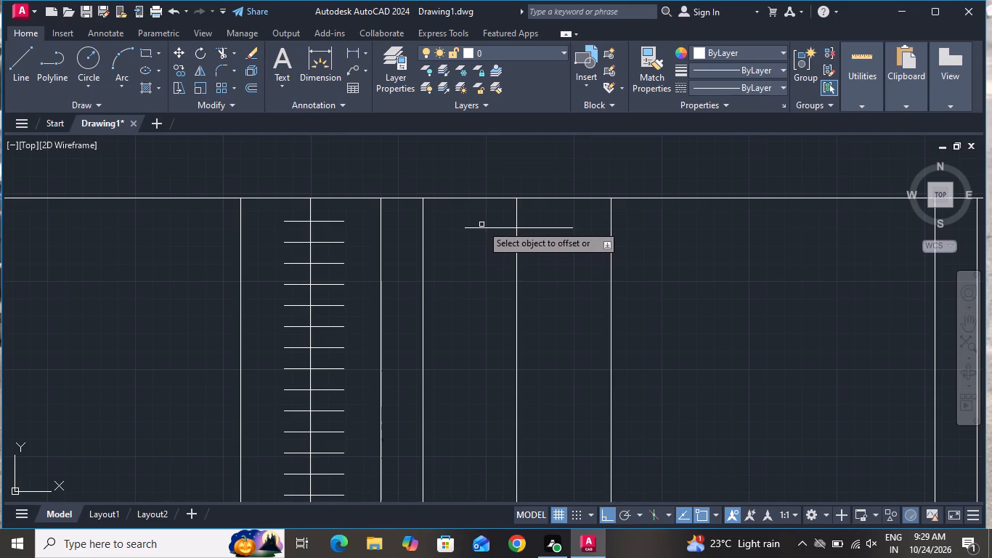
{"action": "left_click", "coordinate": [482, 229]}
{"action": "left_click", "coordinate": [464, 307]}
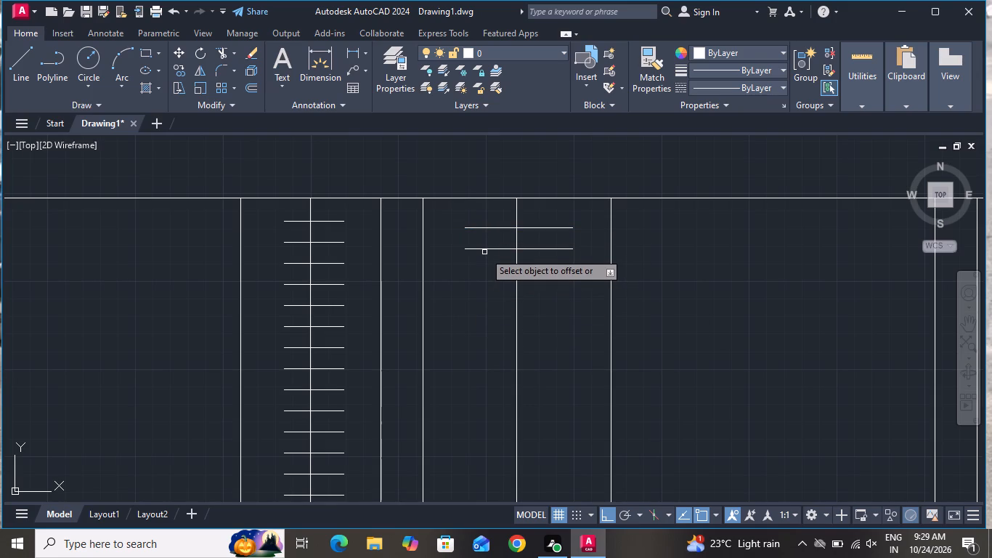
{"action": "left_click", "coordinate": [486, 248]}
{"action": "left_click", "coordinate": [485, 285]}
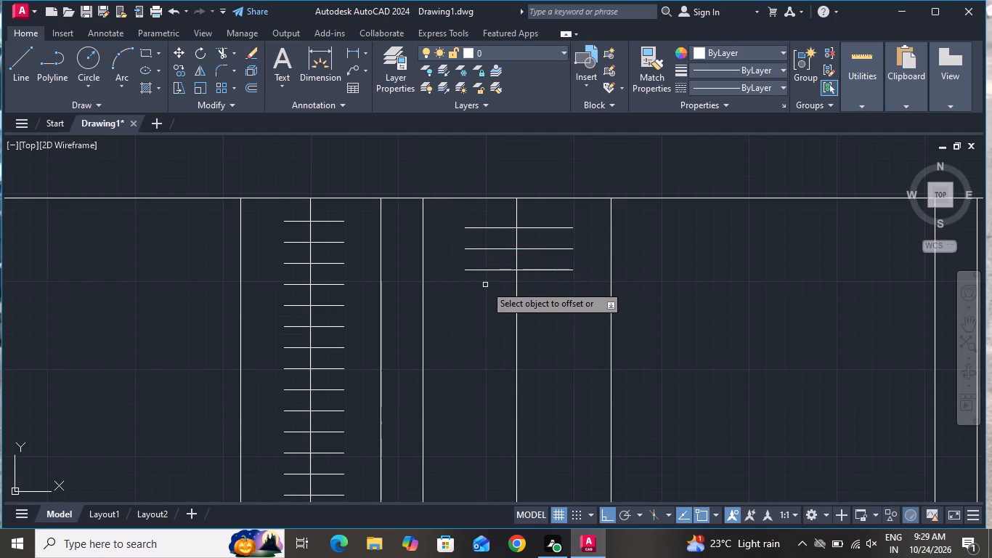
Offset the lowest hanger line on the second rod downward at 3" spacing to add three more hanger lines.
{"action": "scroll", "coordinate": [485, 285], "scroll_direction": "down", "scroll_amount": 2}
{"action": "scroll", "coordinate": [486, 297], "scroll_direction": "up", "scroll_amount": 3}
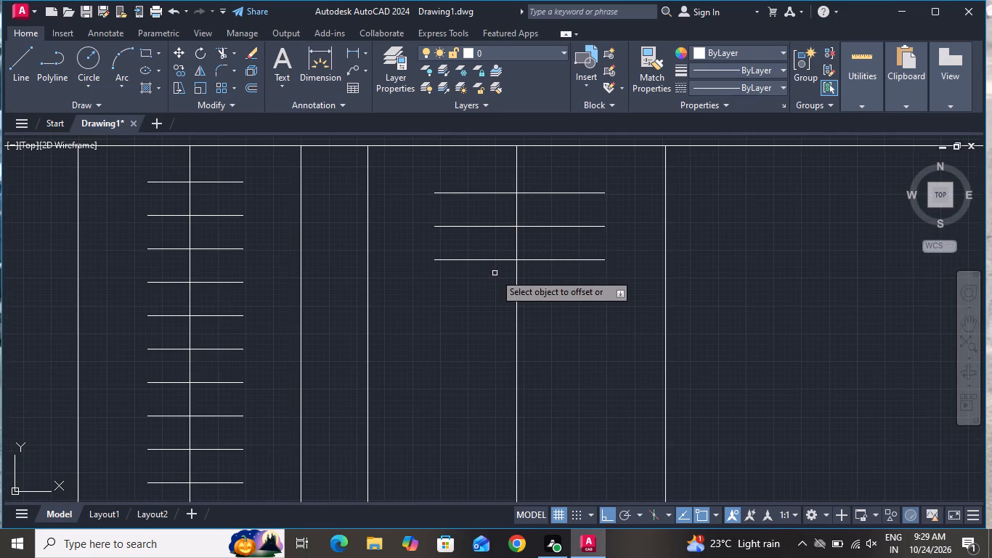
{"action": "left_click", "coordinate": [492, 260]}
{"action": "left_click", "coordinate": [480, 318]}
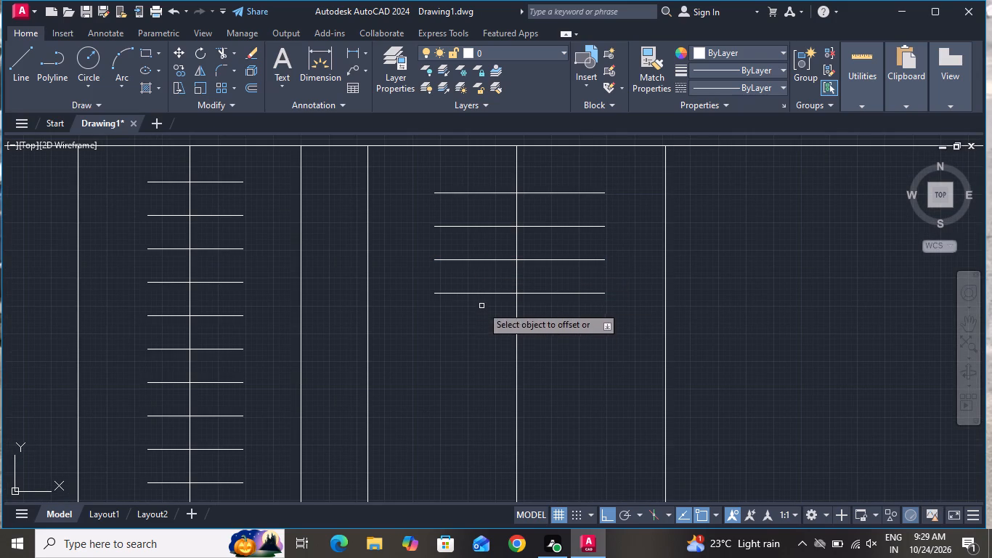
{"action": "left_click", "coordinate": [486, 293]}
{"action": "left_click", "coordinate": [475, 348]}
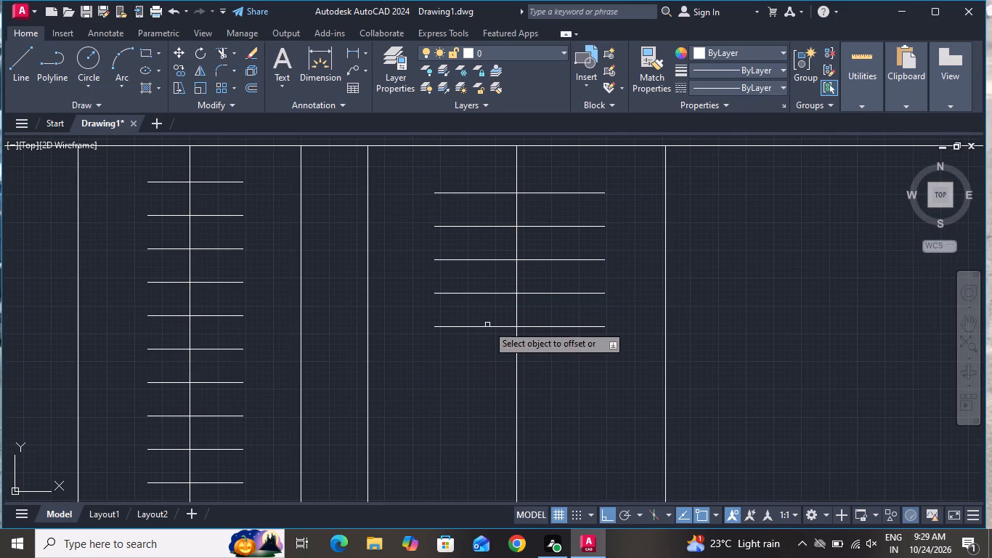
{"action": "left_click", "coordinate": [487, 325]}
{"action": "left_click", "coordinate": [479, 369]}
Continue the second wardrobe's hangers with three more downward 3" offsets, each from the lowest line.
{"action": "scroll", "coordinate": [498, 264], "scroll_direction": "down", "scroll_amount": 2}
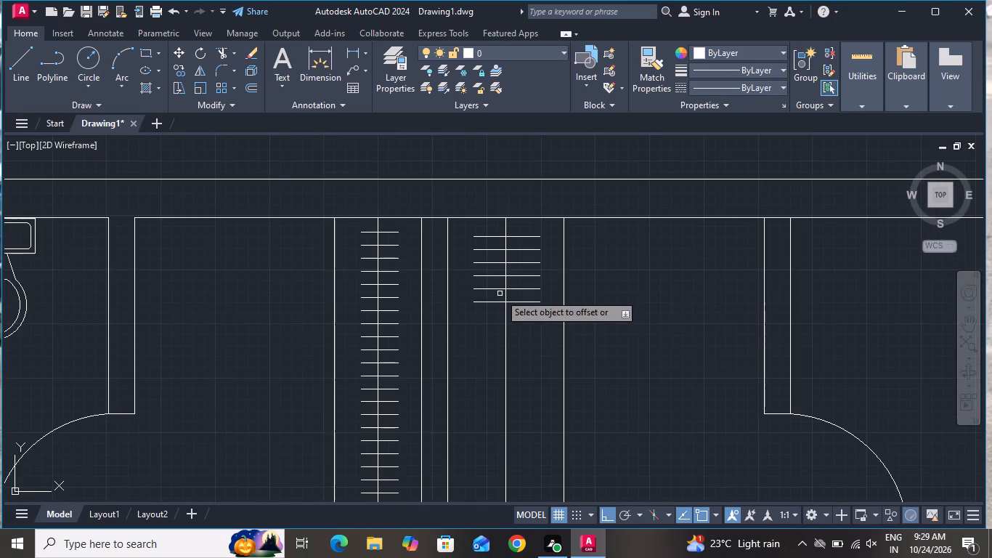
{"action": "scroll", "coordinate": [495, 310], "scroll_direction": "up", "scroll_amount": 2}
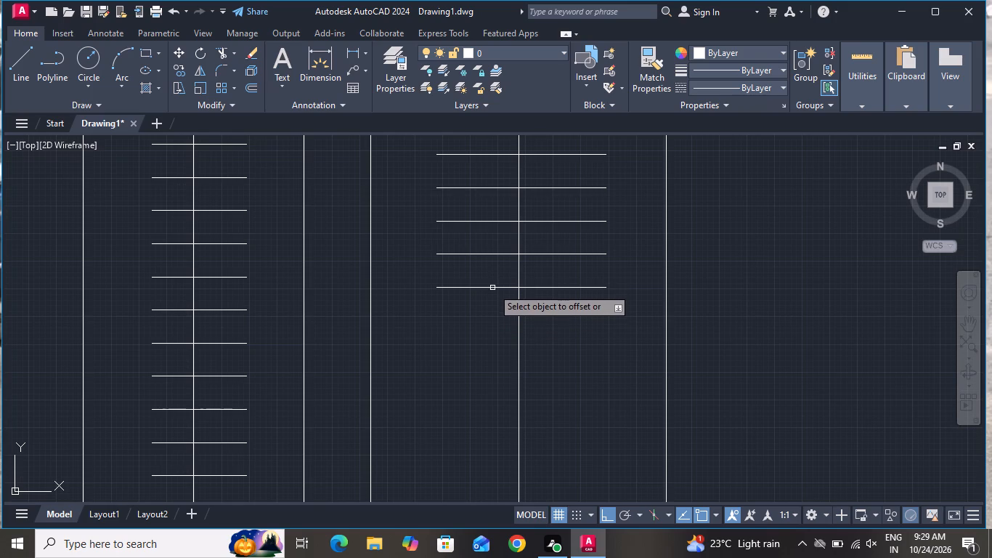
{"action": "left_click", "coordinate": [492, 288]}
{"action": "left_click", "coordinate": [453, 414]}
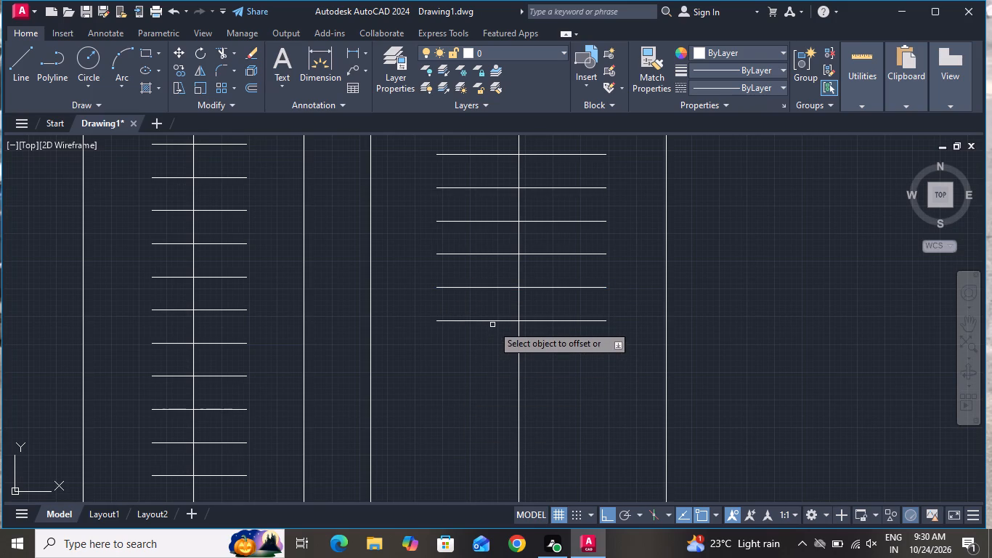
{"action": "left_click", "coordinate": [493, 320]}
{"action": "left_click", "coordinate": [484, 374]}
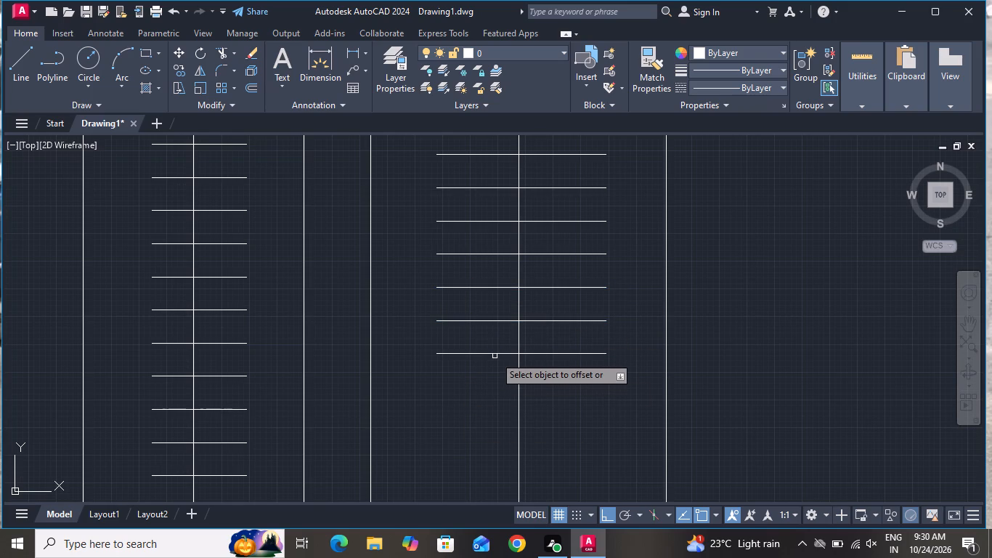
{"action": "left_click", "coordinate": [495, 355]}
{"action": "left_click", "coordinate": [488, 392]}
Add three more hanger lines below the lowest one on the second rod, each offset 3" downward.
{"action": "scroll", "coordinate": [503, 296], "scroll_direction": "down", "scroll_amount": 2}
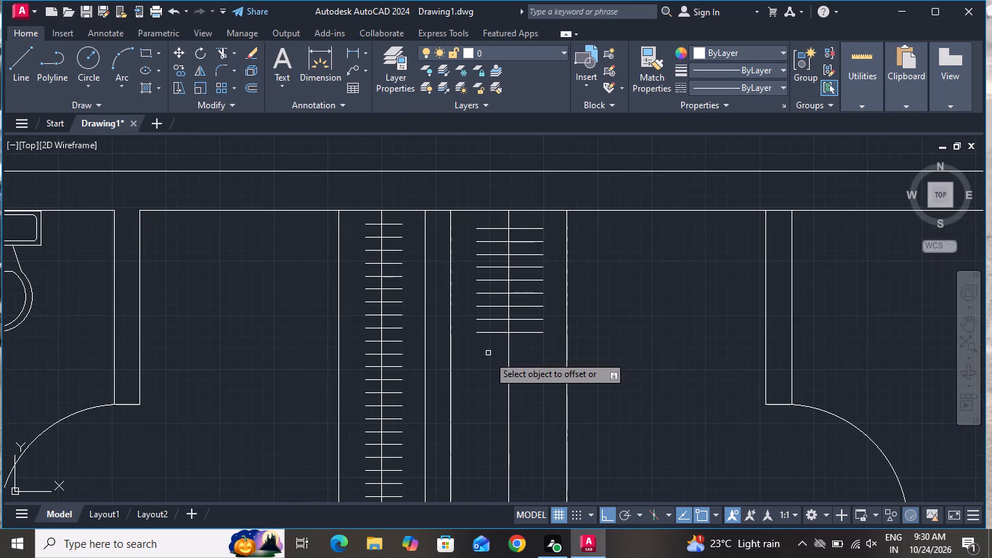
{"action": "scroll", "coordinate": [488, 357], "scroll_direction": "up", "scroll_amount": 2}
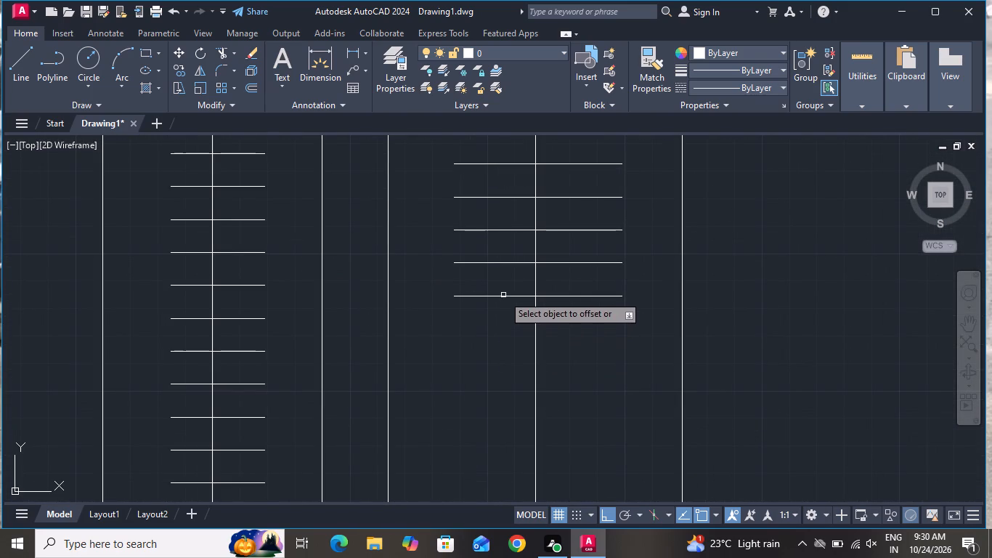
{"action": "left_click", "coordinate": [503, 295]}
{"action": "left_click", "coordinate": [500, 355]}
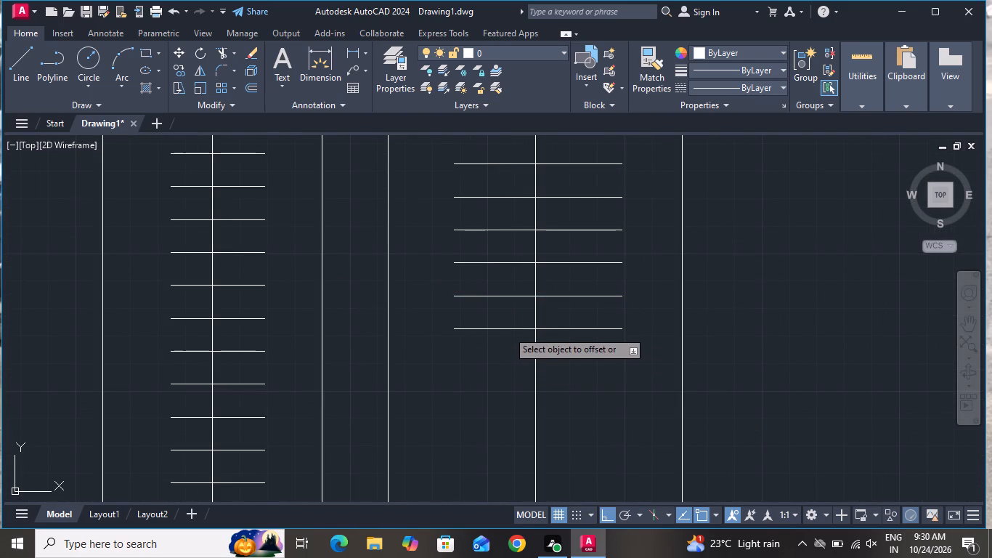
{"action": "left_click", "coordinate": [508, 331]}
{"action": "left_click", "coordinate": [513, 383]}
{"action": "scroll", "coordinate": [521, 297], "scroll_direction": "down", "scroll_amount": 3}
{"action": "scroll", "coordinate": [513, 334], "scroll_direction": "up", "scroll_amount": 2}
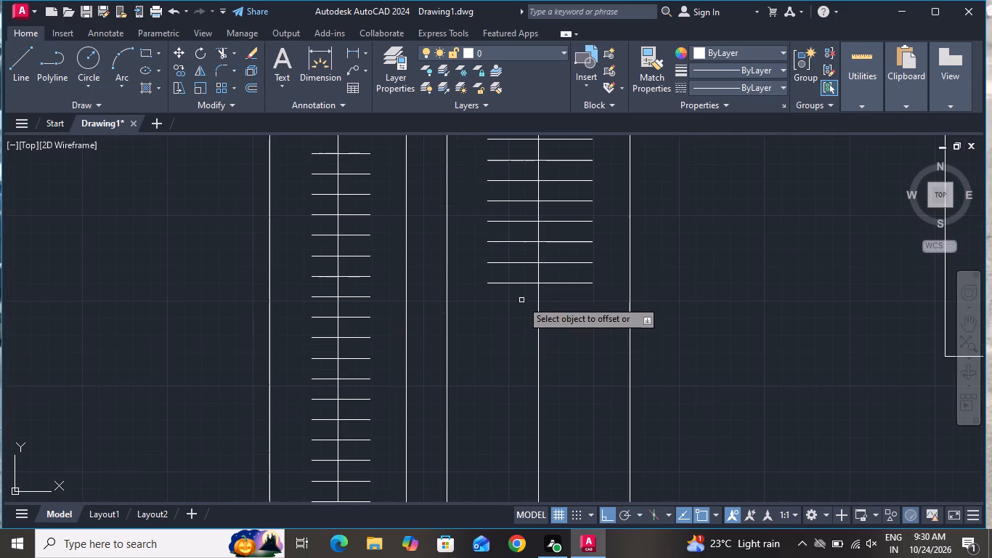
{"action": "left_click", "coordinate": [522, 284]}
{"action": "left_click", "coordinate": [522, 347]}
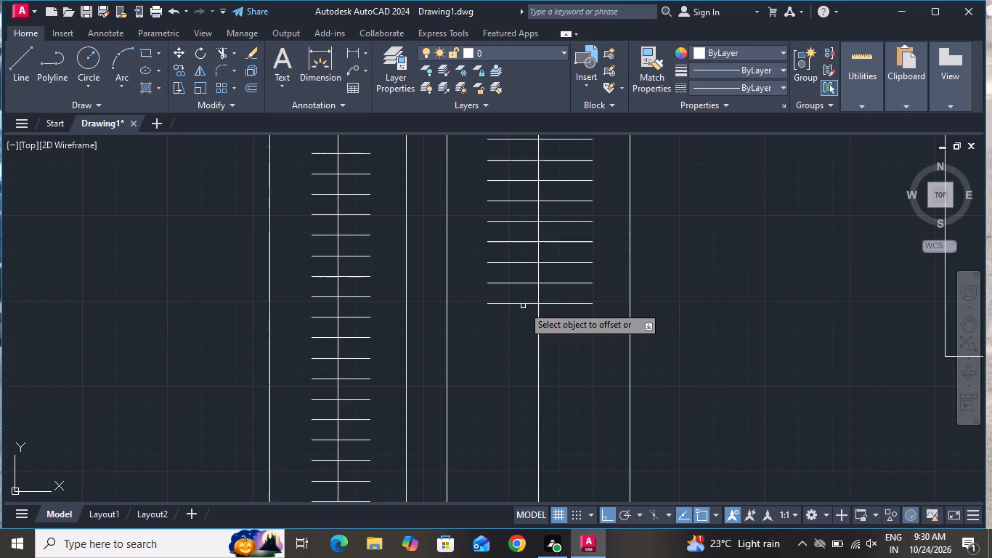
Offset the second wardrobe's lowest hanger line downward at 3" spacing to add another three hanger lines.
{"action": "left_click", "coordinate": [523, 306]}
{"action": "left_click", "coordinate": [513, 388]}
{"action": "left_click", "coordinate": [522, 304]}
{"action": "left_click", "coordinate": [514, 365]}
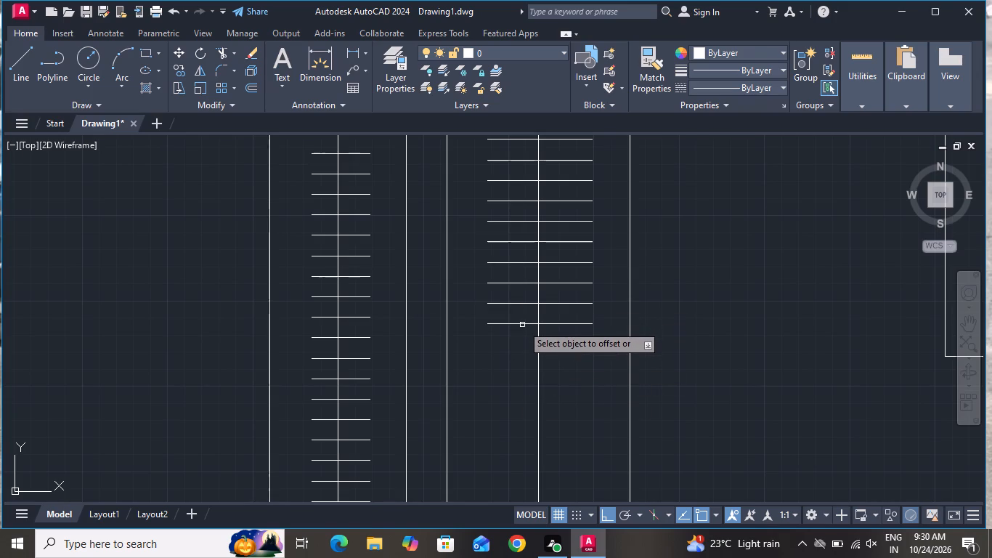
{"action": "left_click", "coordinate": [524, 325]}
{"action": "left_click", "coordinate": [516, 378]}
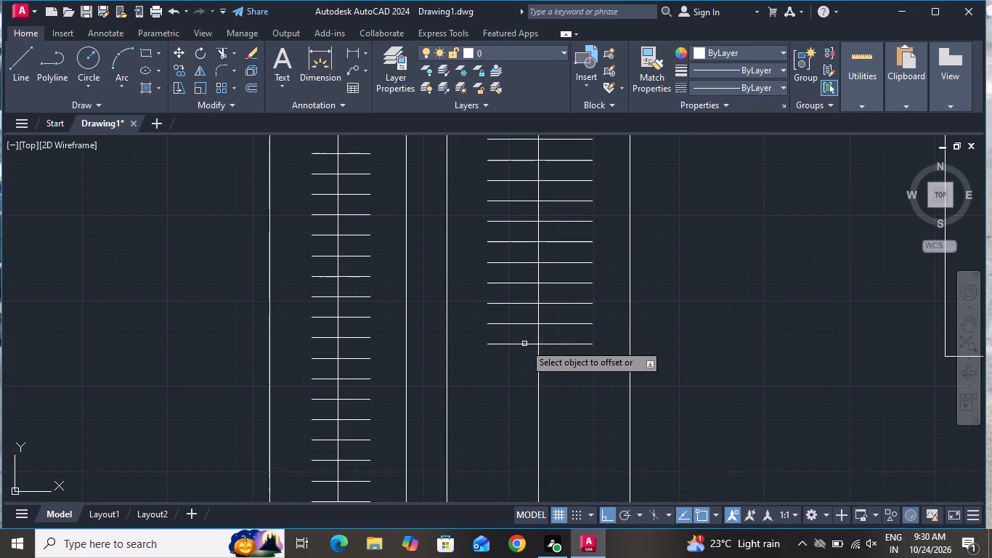
{"action": "left_click", "coordinate": [524, 344]}
{"action": "left_click", "coordinate": [525, 397]}
Extend the second rod's hanger row by three more lines, each offset 3" below the previous one.
{"action": "left_click", "coordinate": [529, 366]}
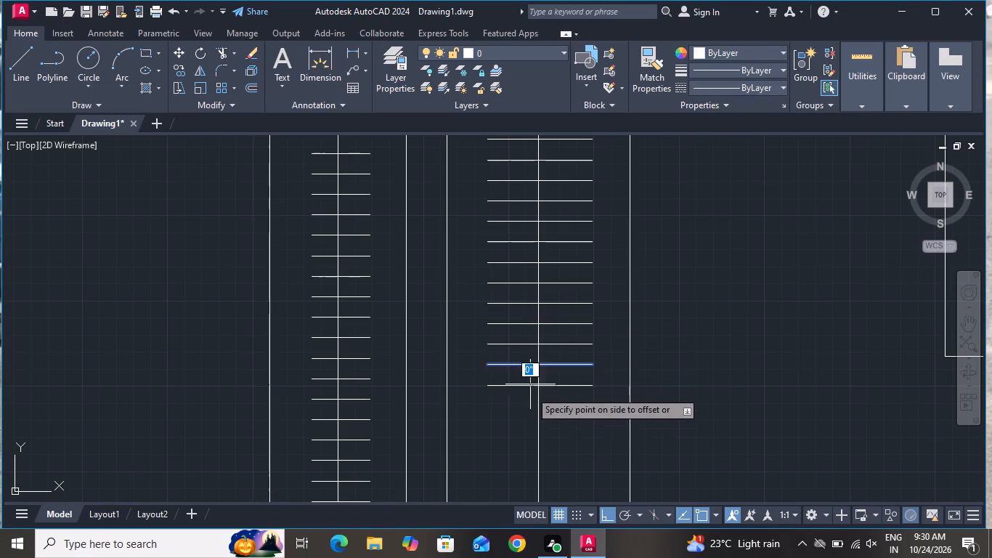
{"action": "left_click", "coordinate": [529, 414]}
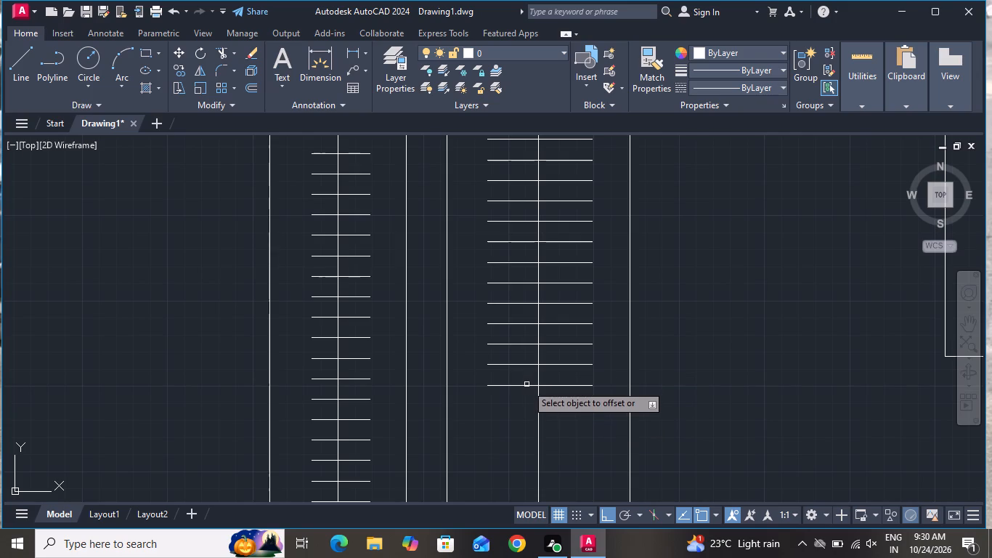
{"action": "left_click", "coordinate": [527, 384]}
{"action": "left_click", "coordinate": [519, 421]}
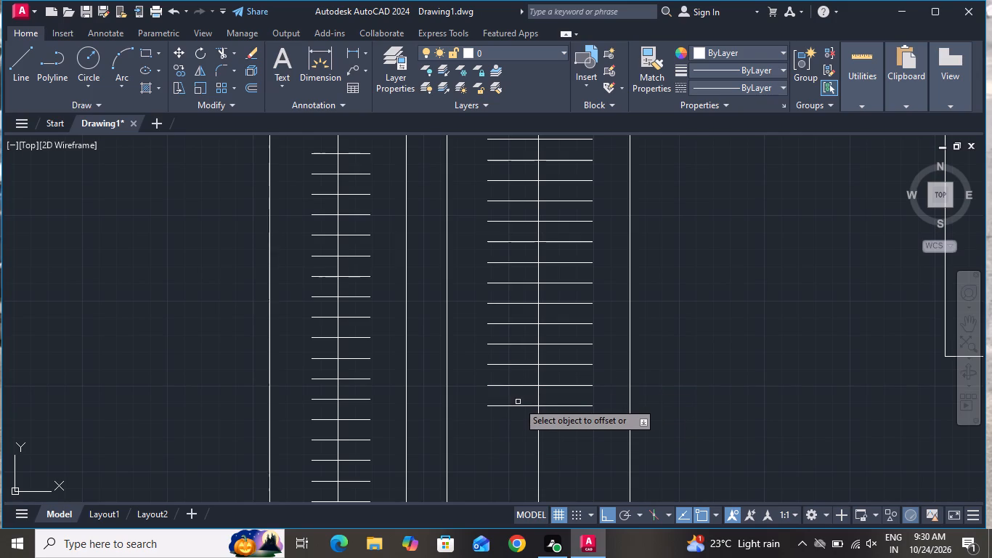
{"action": "left_click", "coordinate": [519, 406]}
{"action": "left_click", "coordinate": [511, 469]}
Add three more hanger lines to the second wardrobe, each offset 3" below the lowest one.
{"action": "scroll", "coordinate": [537, 339], "scroll_direction": "down", "scroll_amount": 2}
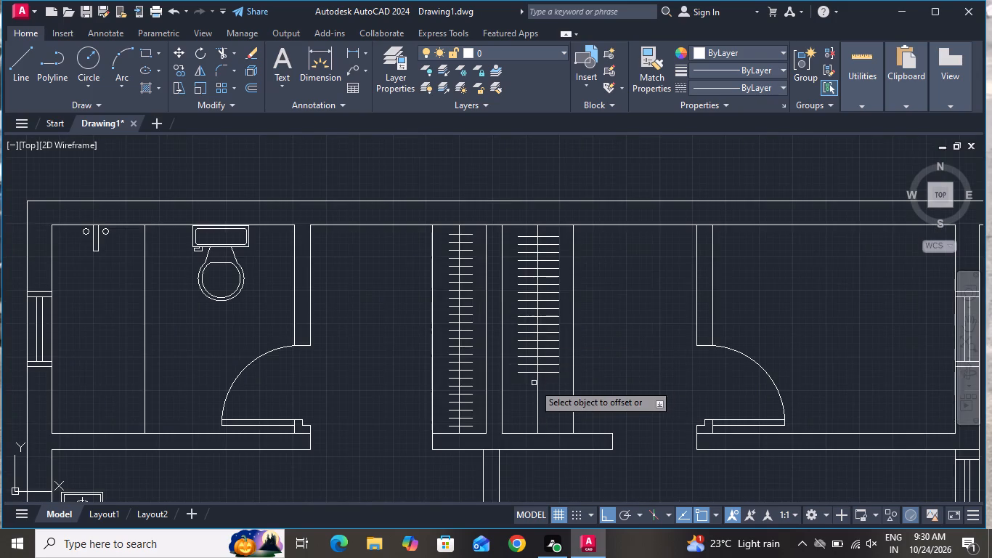
{"action": "scroll", "coordinate": [532, 392], "scroll_direction": "up", "scroll_amount": 2}
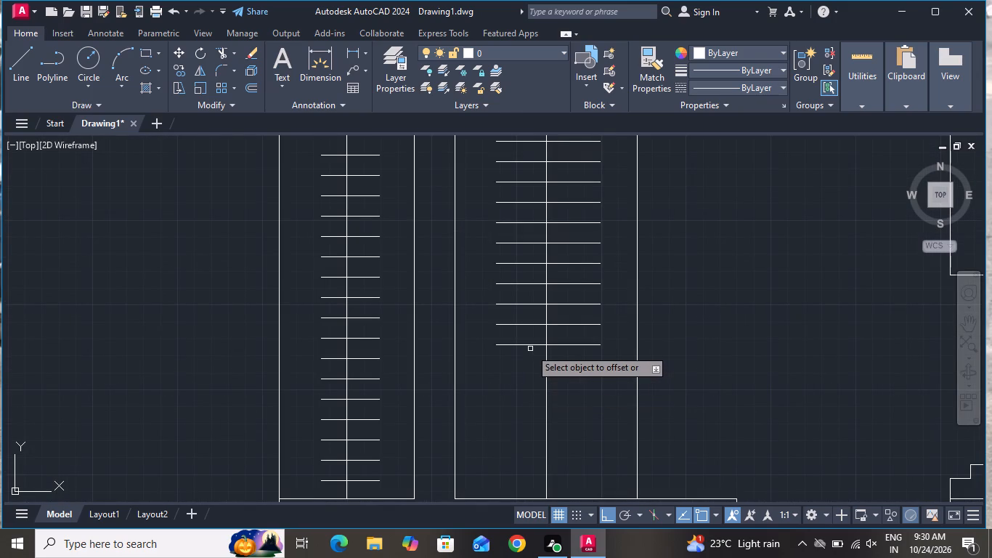
{"action": "left_click", "coordinate": [532, 347]}
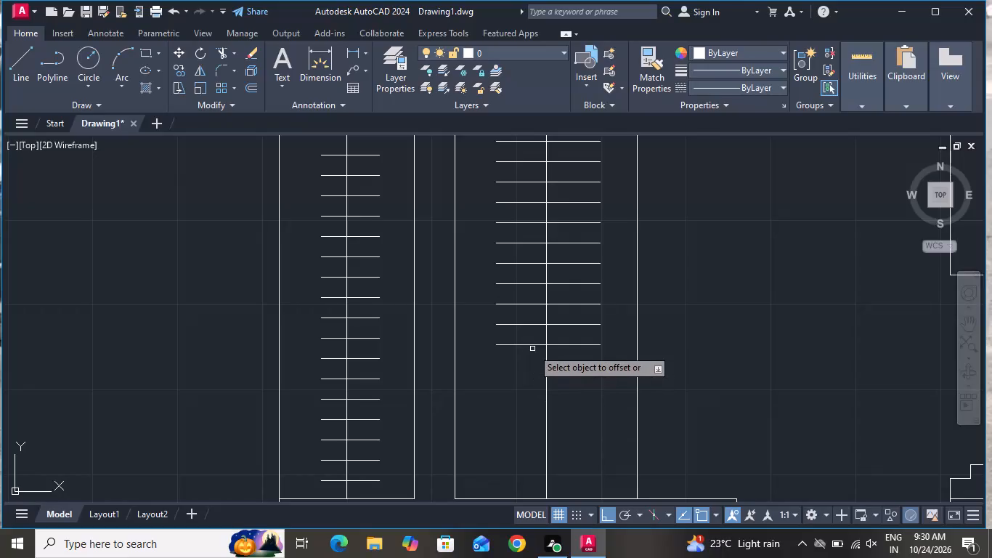
{"action": "left_click", "coordinate": [534, 345]}
{"action": "left_click", "coordinate": [531, 405]}
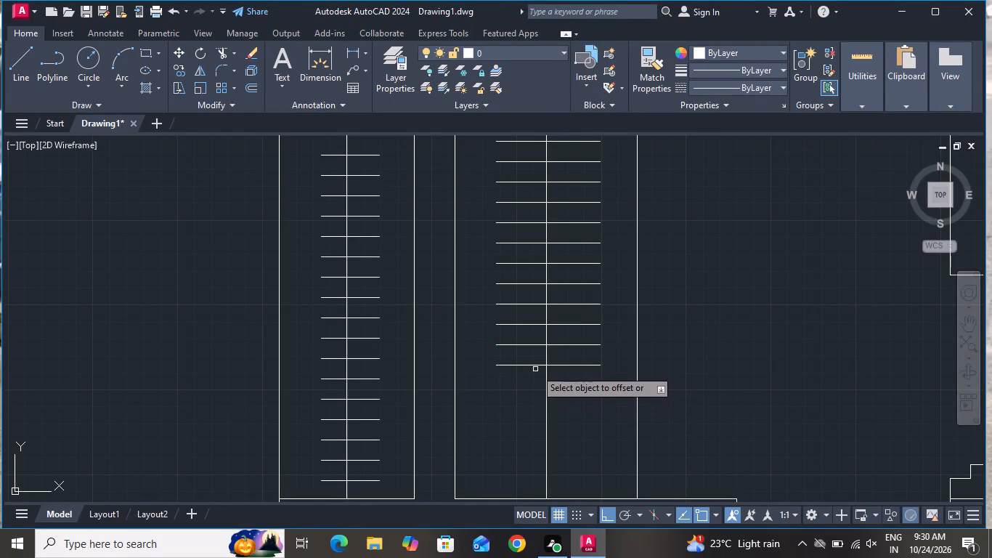
{"action": "left_click", "coordinate": [536, 368]}
{"action": "left_click", "coordinate": [536, 368]}
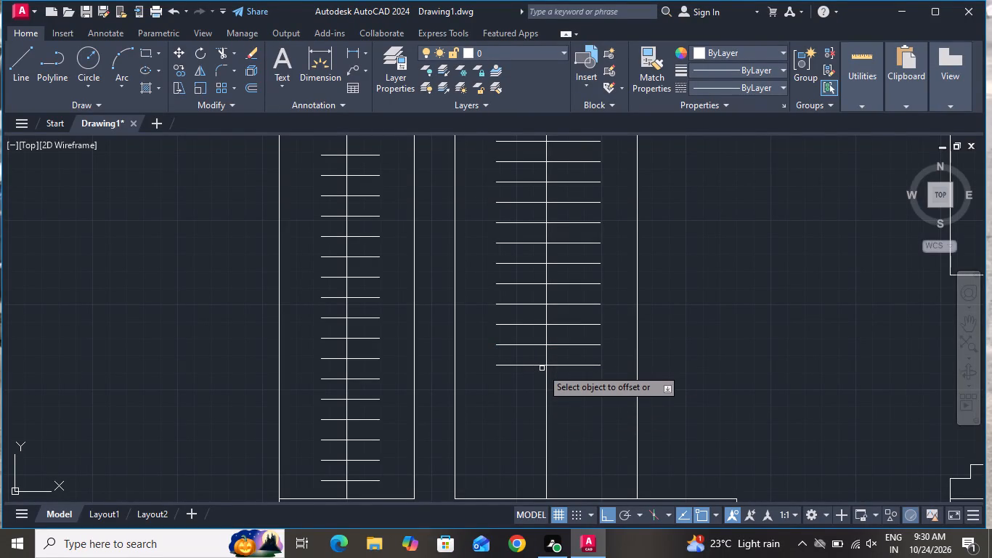
{"action": "left_click", "coordinate": [537, 365]}
{"action": "left_click", "coordinate": [531, 415]}
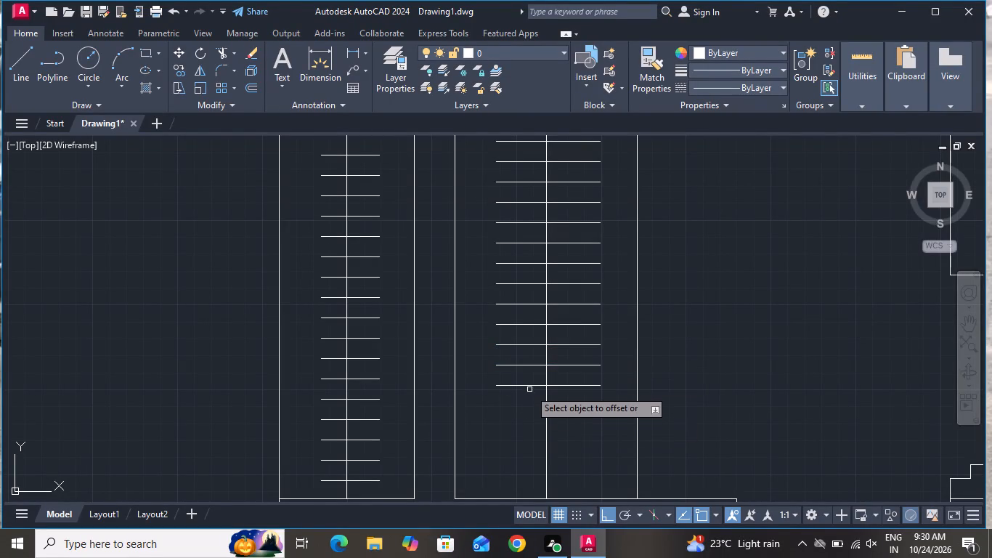
{"action": "left_click", "coordinate": [532, 383]}
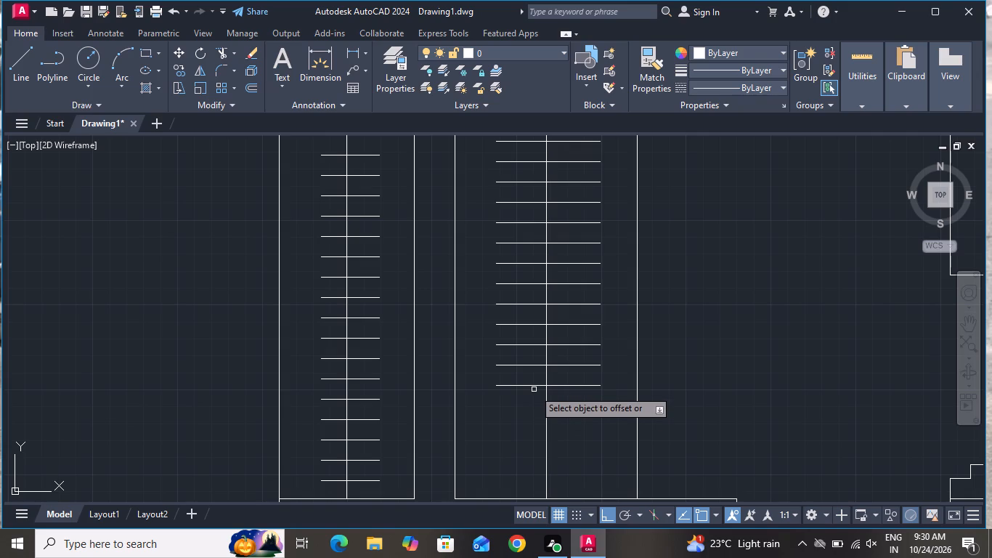
{"action": "left_click", "coordinate": [534, 385]}
{"action": "left_click", "coordinate": [535, 424]}
Complete the second wardrobe's hanger row down to the bottom wall with four more 3" offsets and end the Offset command.
{"action": "scroll", "coordinate": [548, 339], "scroll_direction": "down", "scroll_amount": 2}
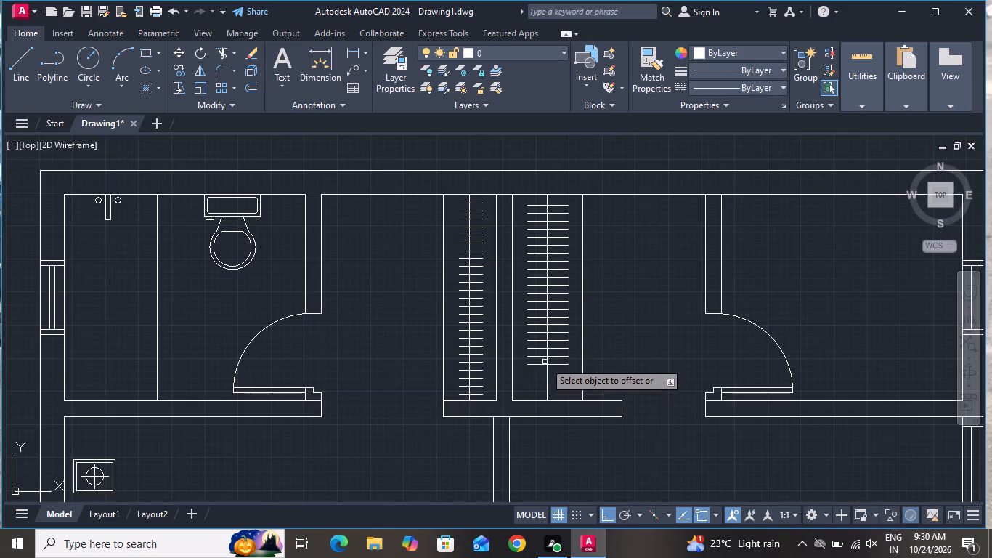
{"action": "scroll", "coordinate": [543, 370], "scroll_direction": "up", "scroll_amount": 2}
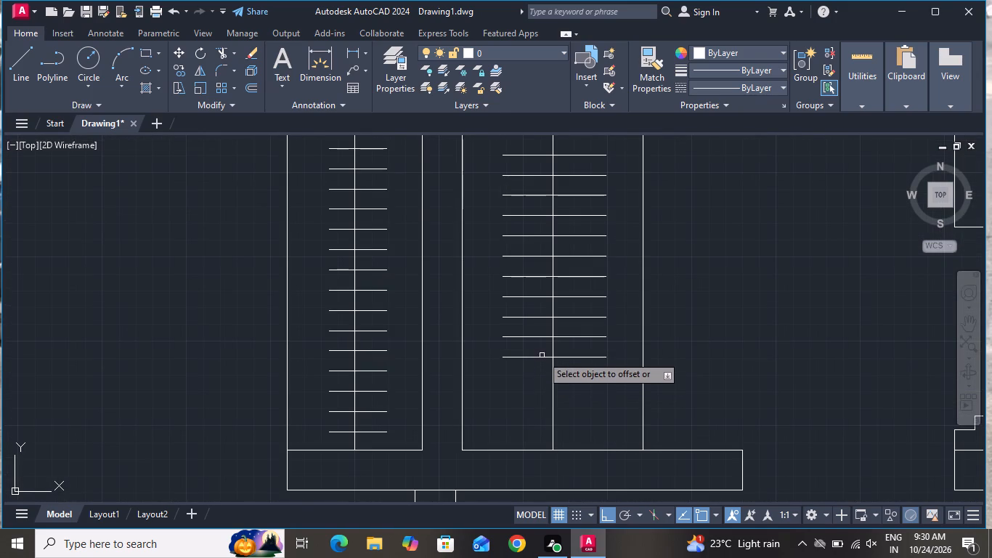
{"action": "left_click", "coordinate": [542, 355]}
{"action": "left_click", "coordinate": [542, 358]}
{"action": "left_click", "coordinate": [547, 418]}
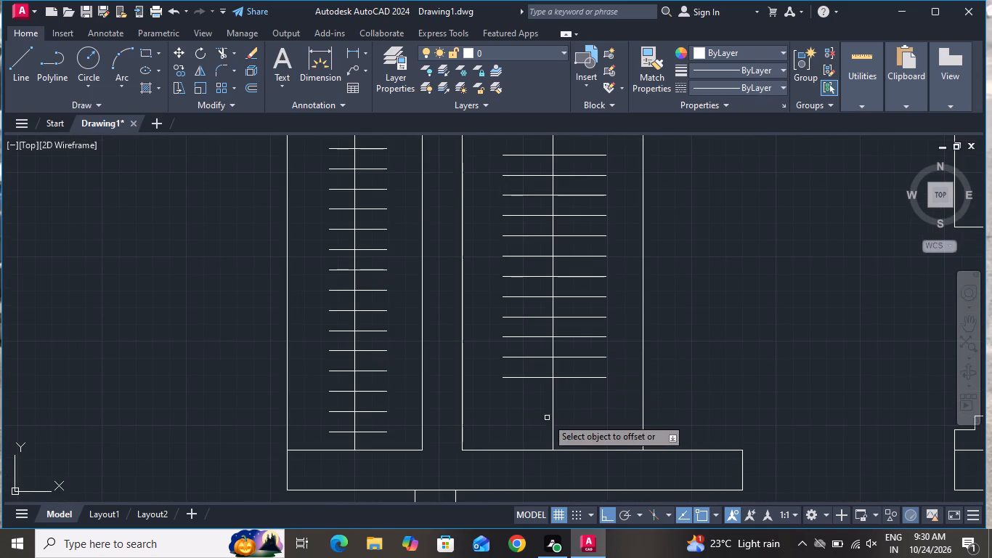
{"action": "left_click", "coordinate": [543, 377]}
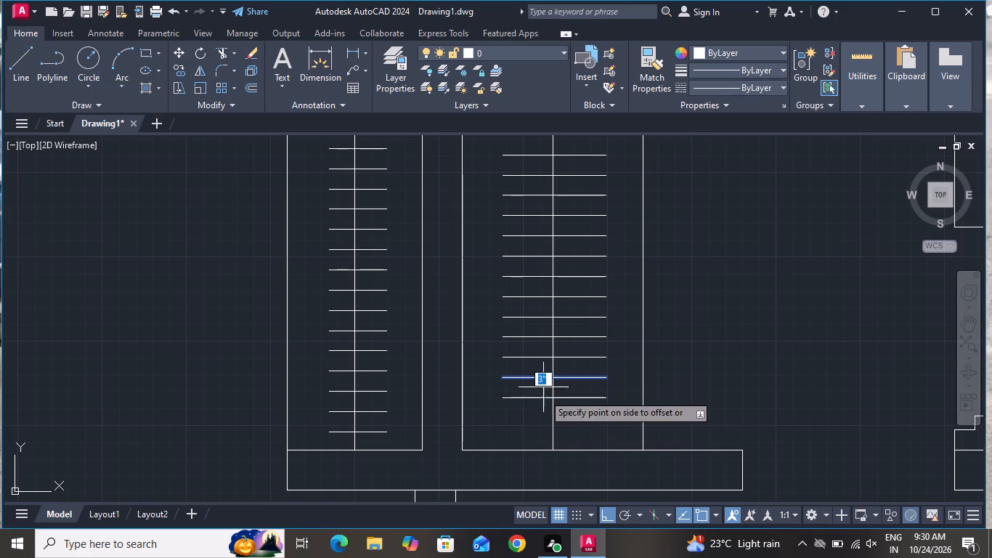
{"action": "left_click", "coordinate": [542, 426]}
{"action": "left_click", "coordinate": [546, 398]}
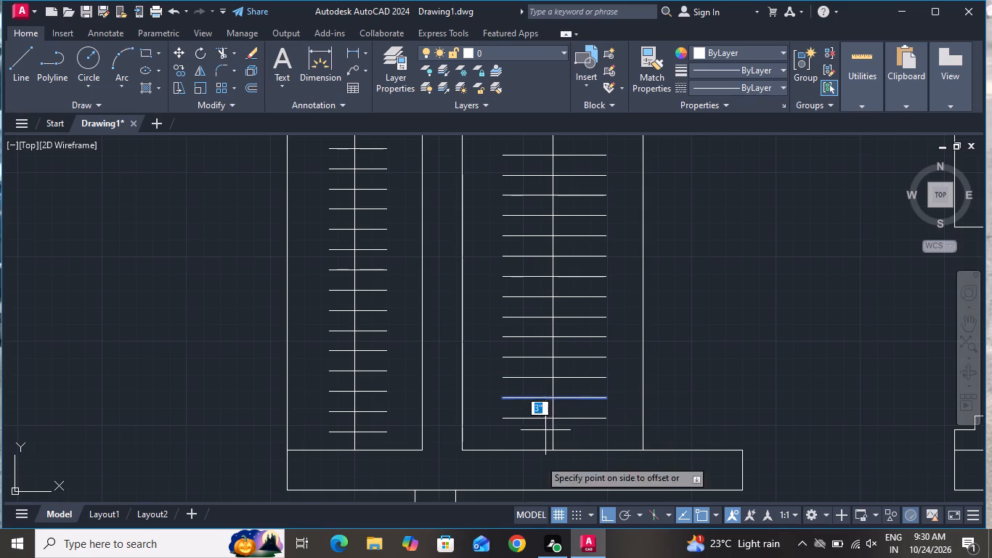
{"action": "left_click", "coordinate": [540, 460]}
{"action": "left_click", "coordinate": [548, 418]}
{"action": "left_click", "coordinate": [538, 458]}
{"action": "scroll", "coordinate": [590, 379], "scroll_direction": "down", "scroll_amount": 2}
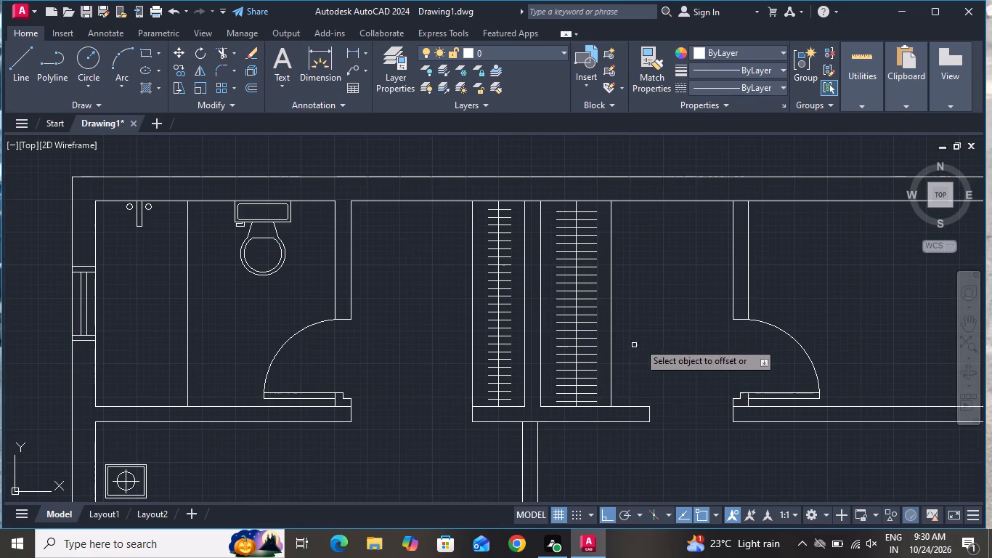
{"action": "right_click", "coordinate": [640, 340]}
{"action": "left_click", "coordinate": [652, 354]}
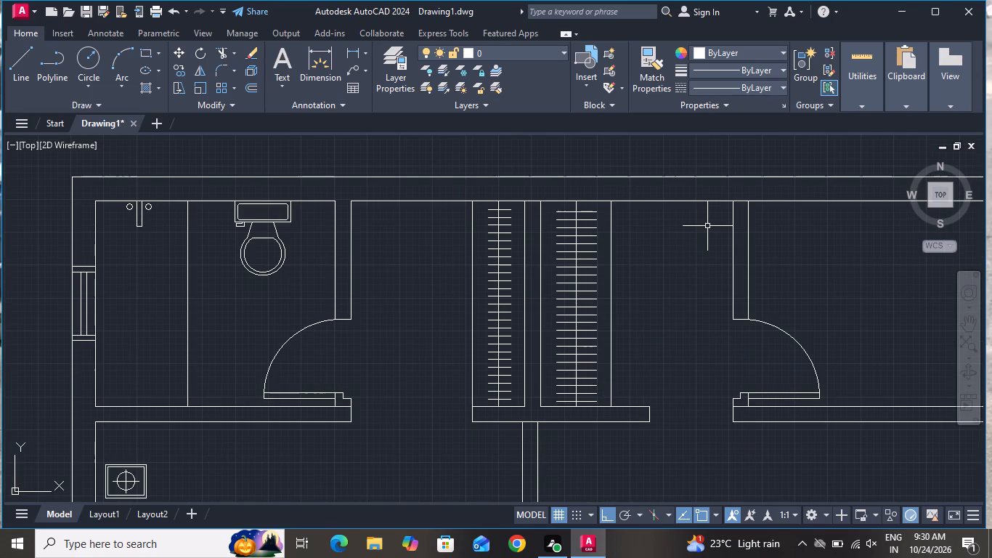
Draw a shower rectangle about 2'-10" by 6'-5" from the second bathroom's upper window-side corner down to its bottom wall.
{"action": "scroll", "coordinate": [707, 214], "scroll_direction": "down", "scroll_amount": 1}
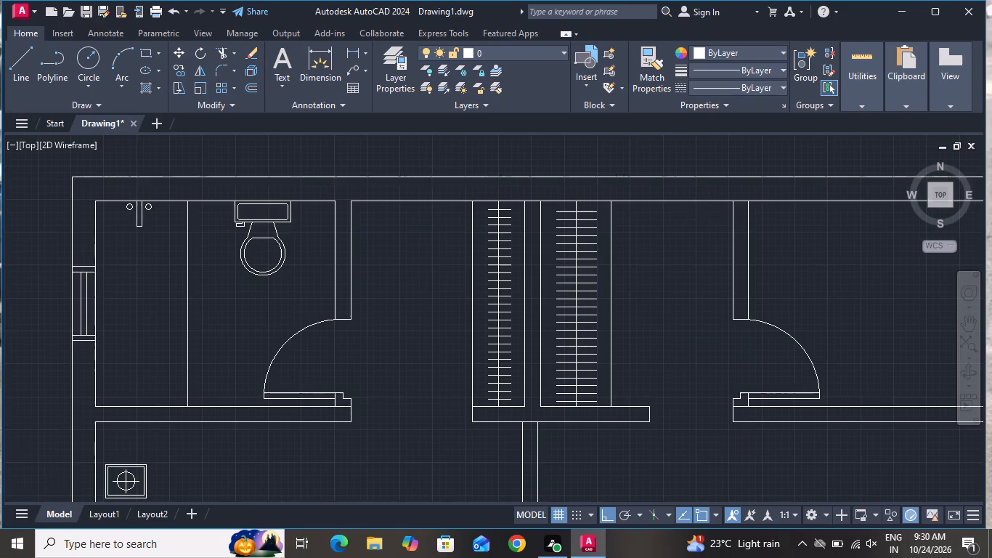
{"action": "scroll", "coordinate": [707, 214], "scroll_direction": "down", "scroll_amount": 1}
{"action": "scroll", "coordinate": [832, 223], "scroll_direction": "up", "scroll_amount": 2}
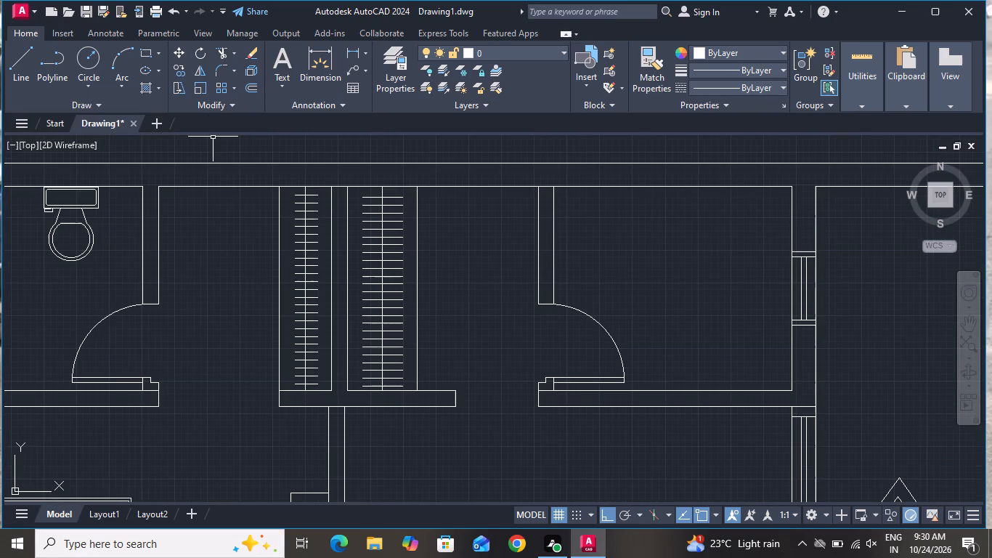
{"action": "left_click", "coordinate": [150, 57]}
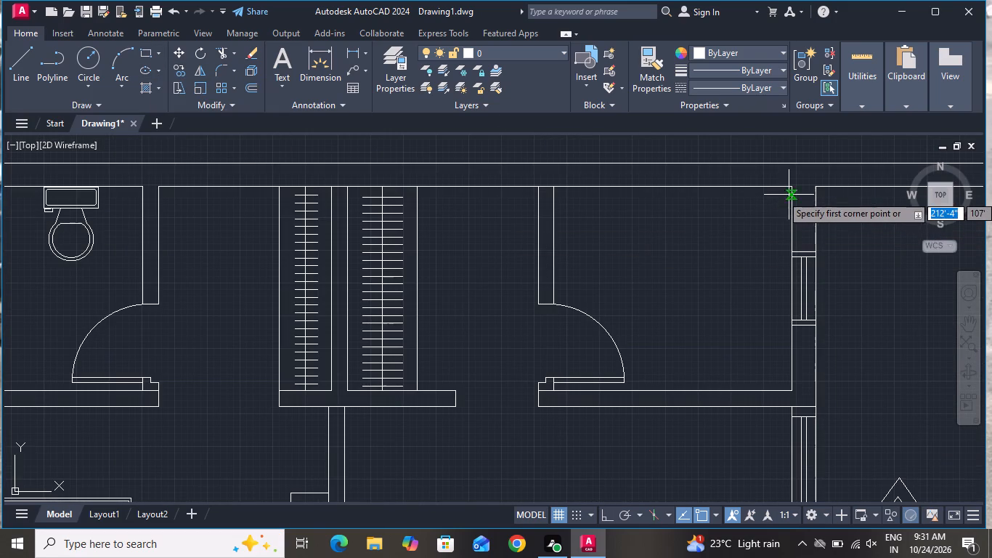
{"action": "left_click", "coordinate": [794, 187]}
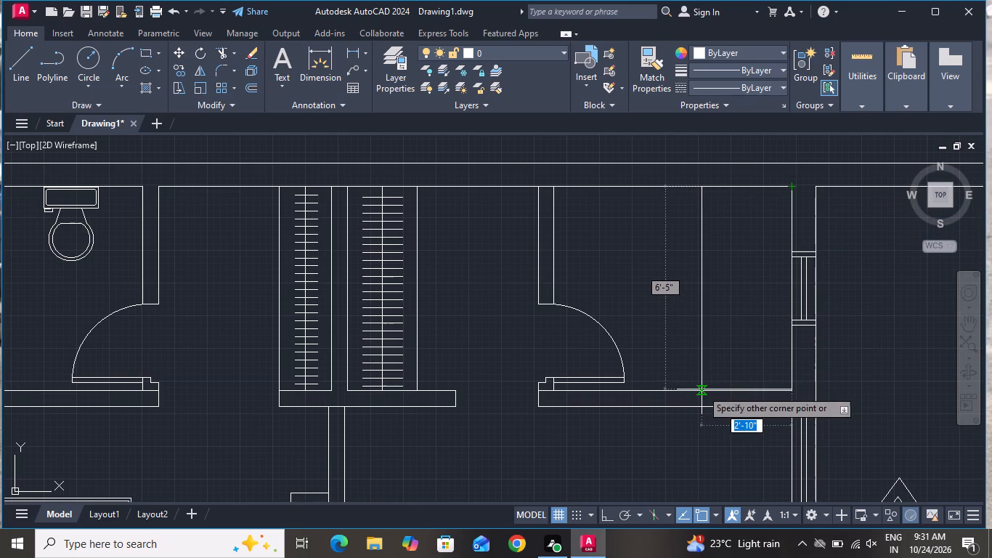
{"action": "left_click", "coordinate": [704, 391]}
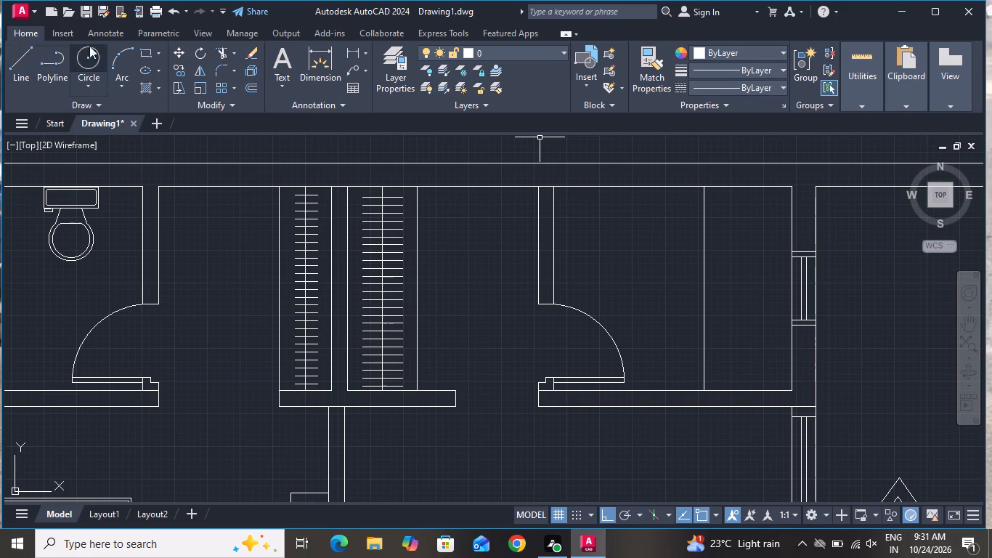
Draw a shower fixture rectangle about 2" wide and 10" deep from the midpoint of the new shower area's top edge.
{"action": "left_click", "coordinate": [145, 52]}
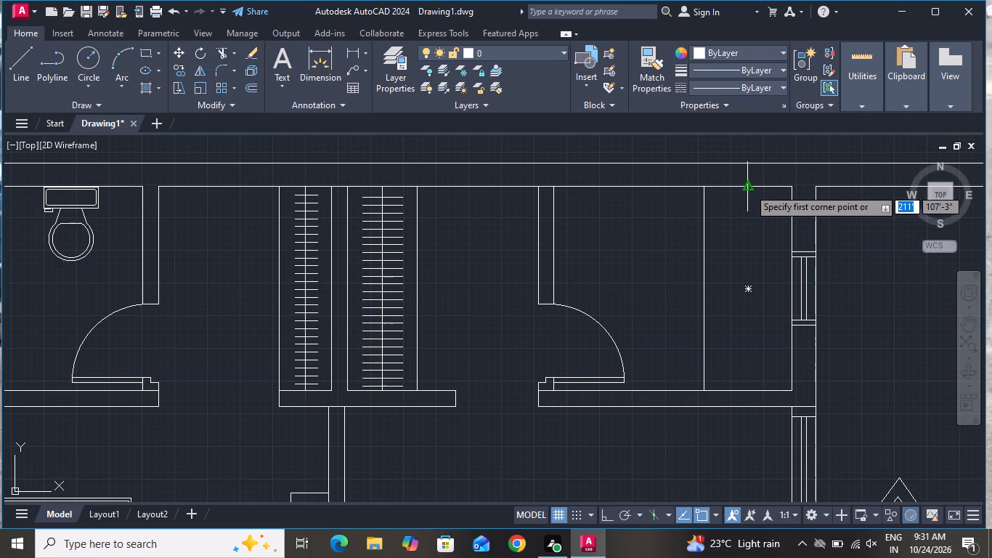
{"action": "scroll", "coordinate": [749, 188], "scroll_direction": "up", "scroll_amount": 2}
{"action": "left_click", "coordinate": [749, 188]}
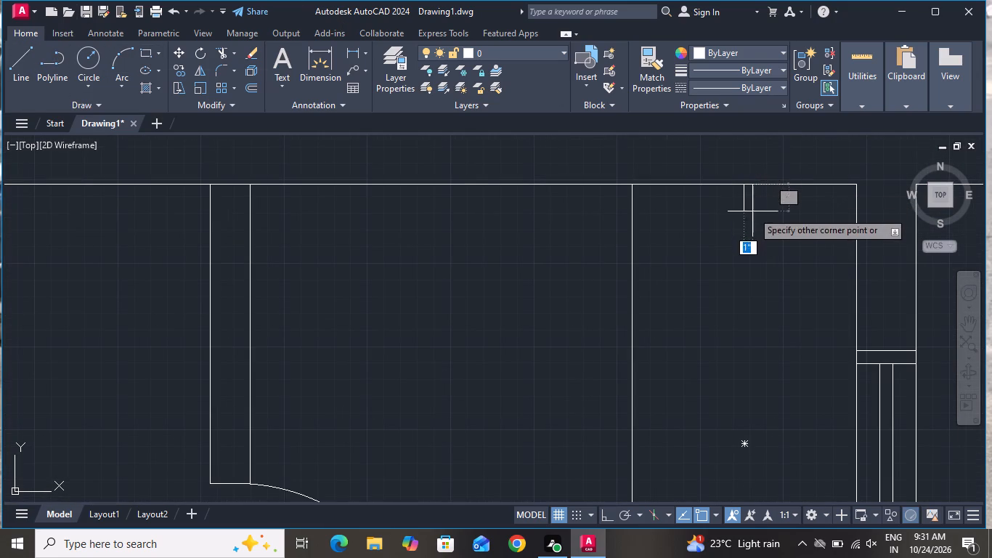
{"action": "left_click", "coordinate": [755, 248]}
Draw a small tap circle just to the right of the new shower fixture rectangle, near the wall.
{"action": "left_click", "coordinate": [95, 55]}
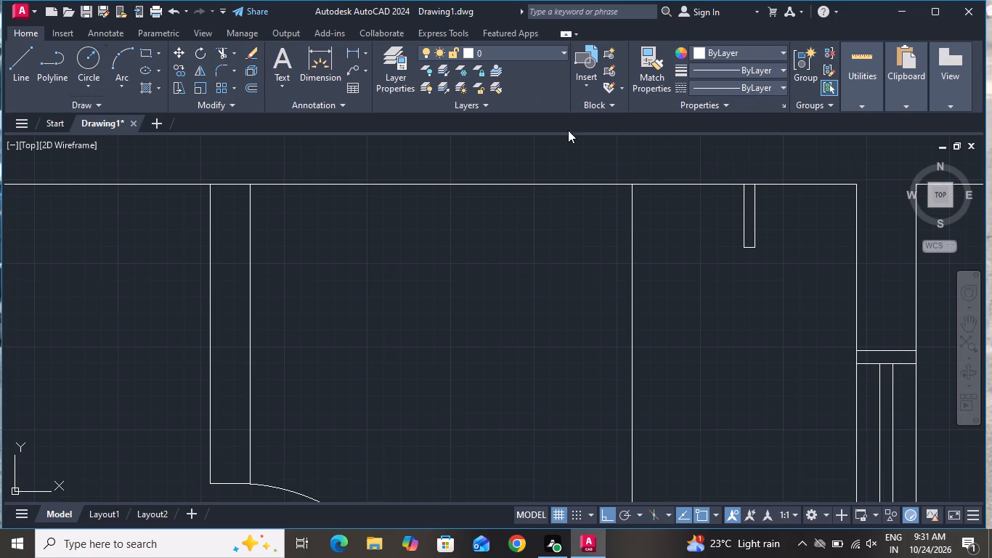
{"action": "scroll", "coordinate": [770, 211], "scroll_direction": "up", "scroll_amount": 2}
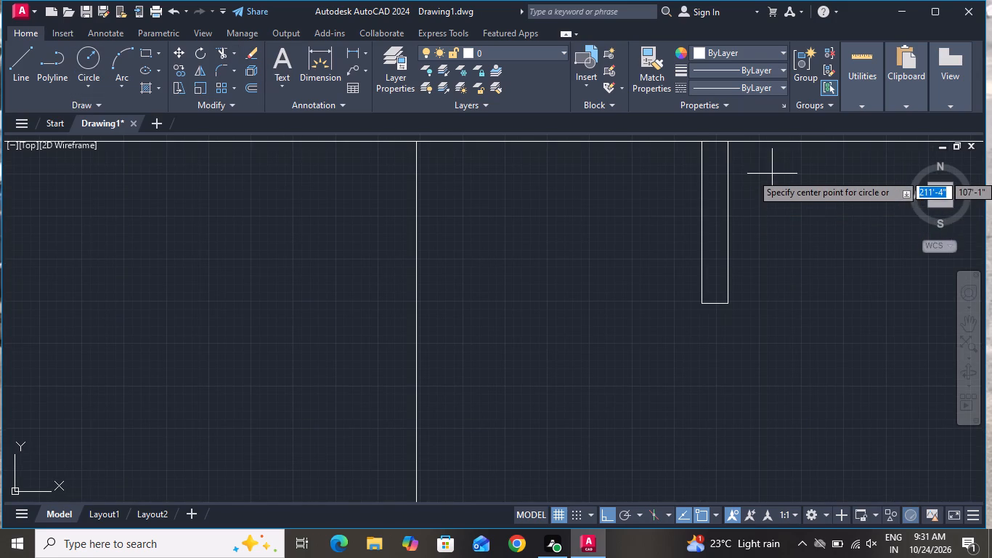
{"action": "left_click", "coordinate": [765, 183]}
{"action": "left_click", "coordinate": [765, 191]}
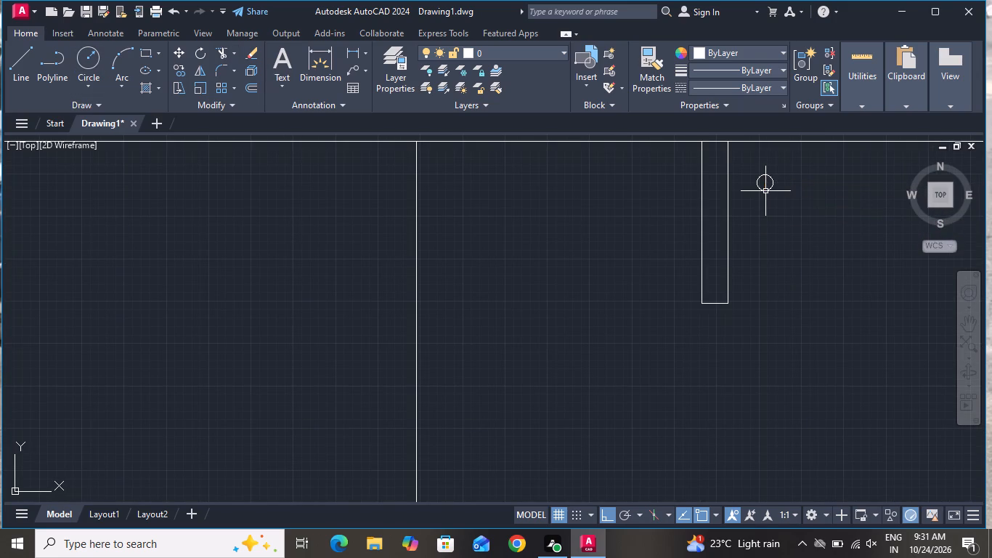
Copy the tap circle about 6" horizontally to the opposite side of the shower fixture rectangle.
{"action": "left_click", "coordinate": [767, 190]}
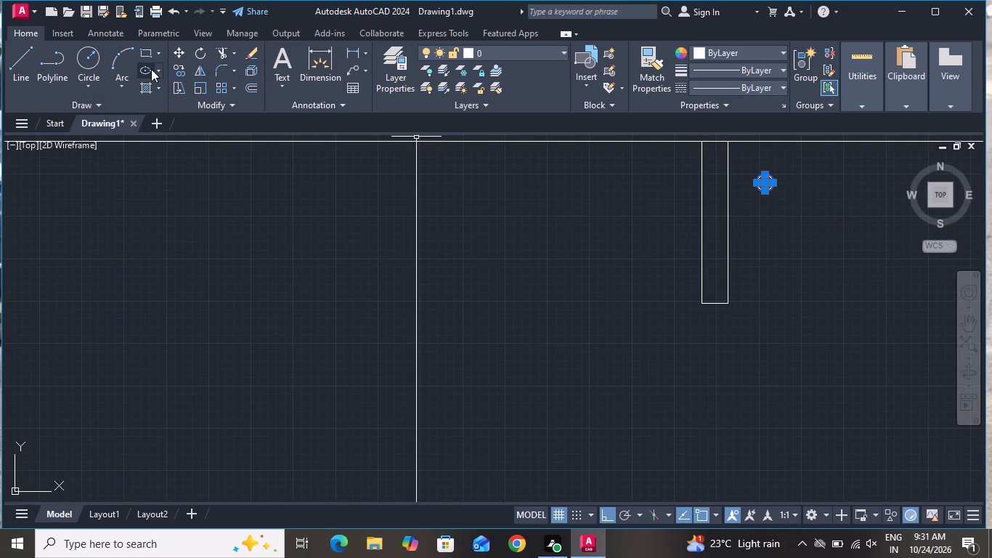
{"action": "left_click", "coordinate": [174, 69]}
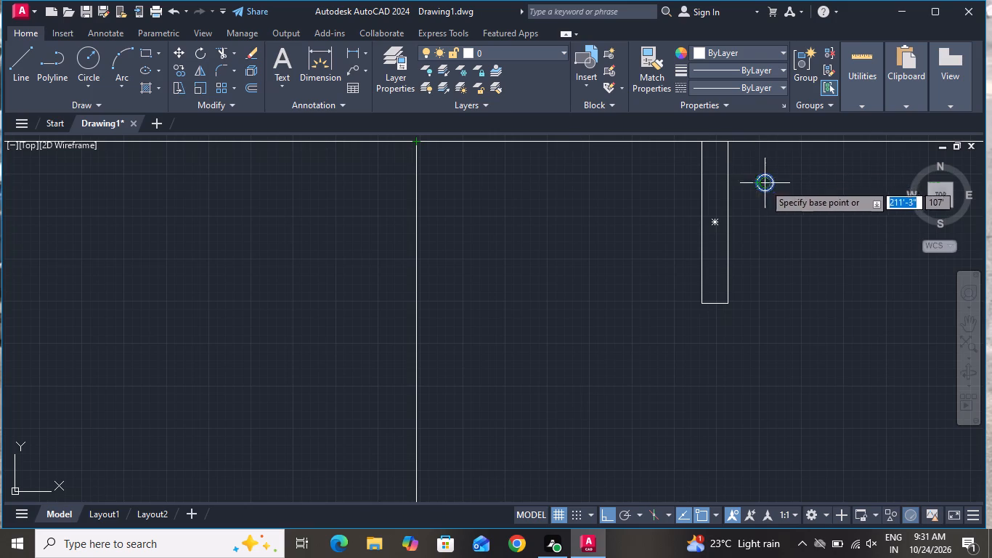
{"action": "left_click", "coordinate": [769, 183]}
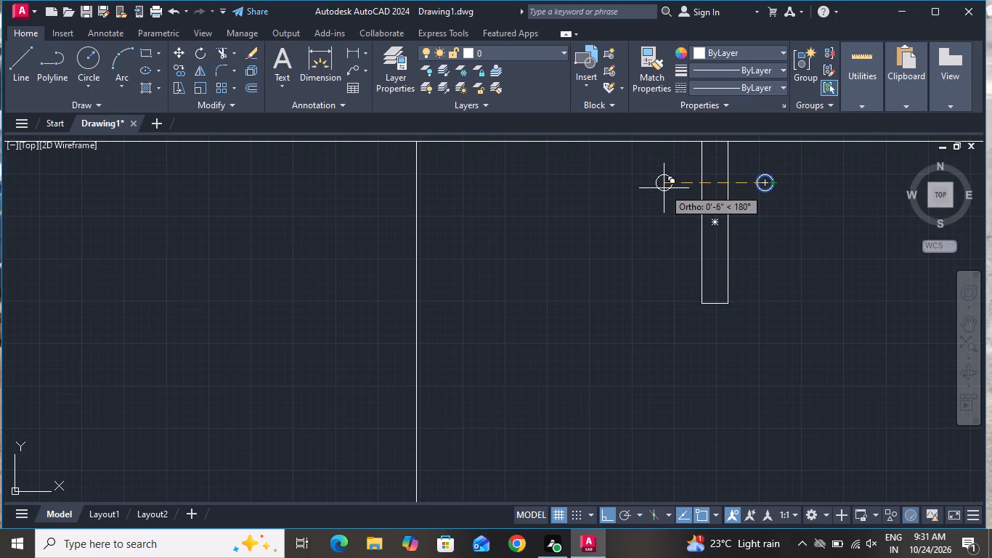
{"action": "left_click", "coordinate": [664, 188]}
{"action": "right_click", "coordinate": [666, 208]}
{"action": "left_click", "coordinate": [681, 236]}
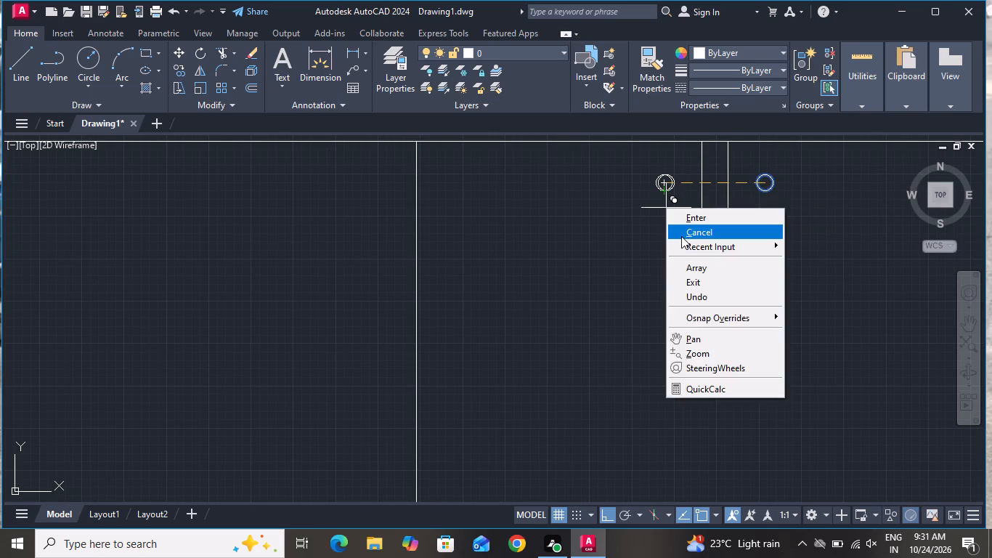
Draw a sink rectangle about 1'-7" wide and 1'-2" deep from the second bathroom's upper inside corner on the door side.
{"action": "scroll", "coordinate": [633, 214], "scroll_direction": "down", "scroll_amount": 5}
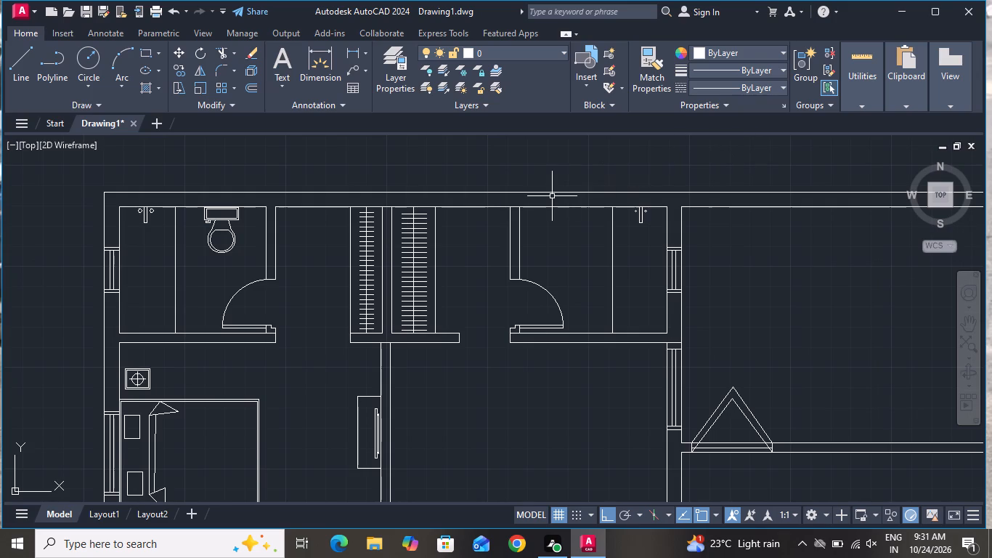
{"action": "scroll", "coordinate": [550, 196], "scroll_direction": "down", "scroll_amount": 1}
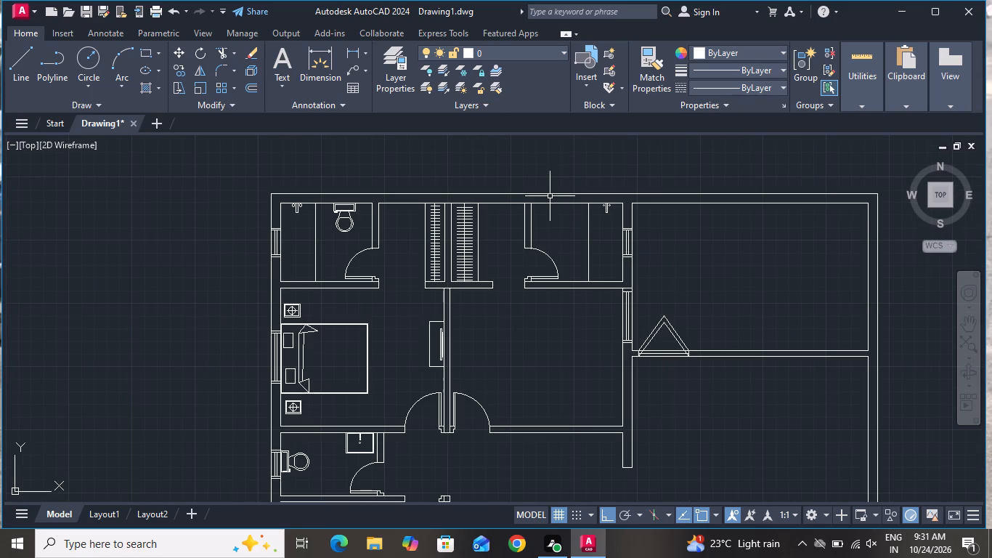
{"action": "scroll", "coordinate": [588, 206], "scroll_direction": "down", "scroll_amount": 1}
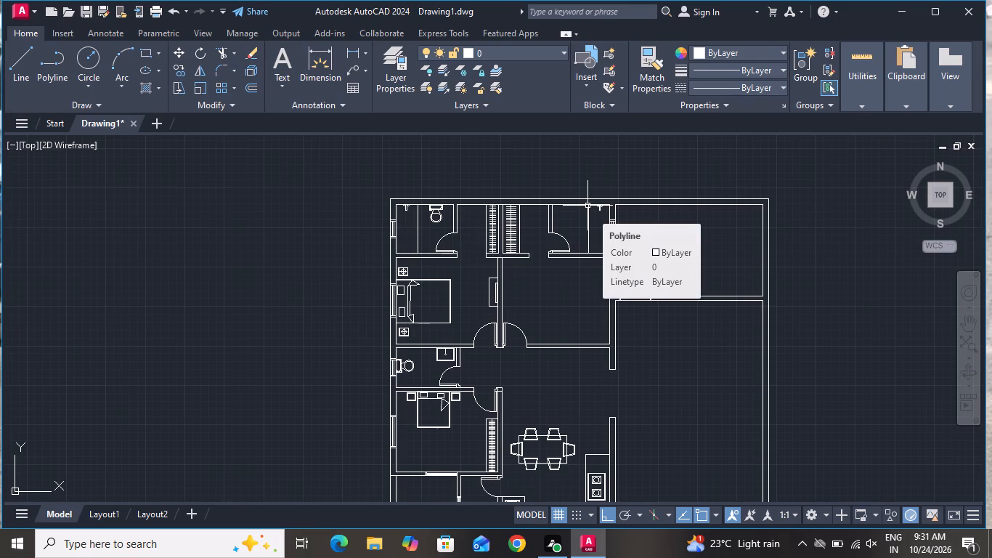
{"action": "scroll", "coordinate": [565, 207], "scroll_direction": "up", "scroll_amount": 2}
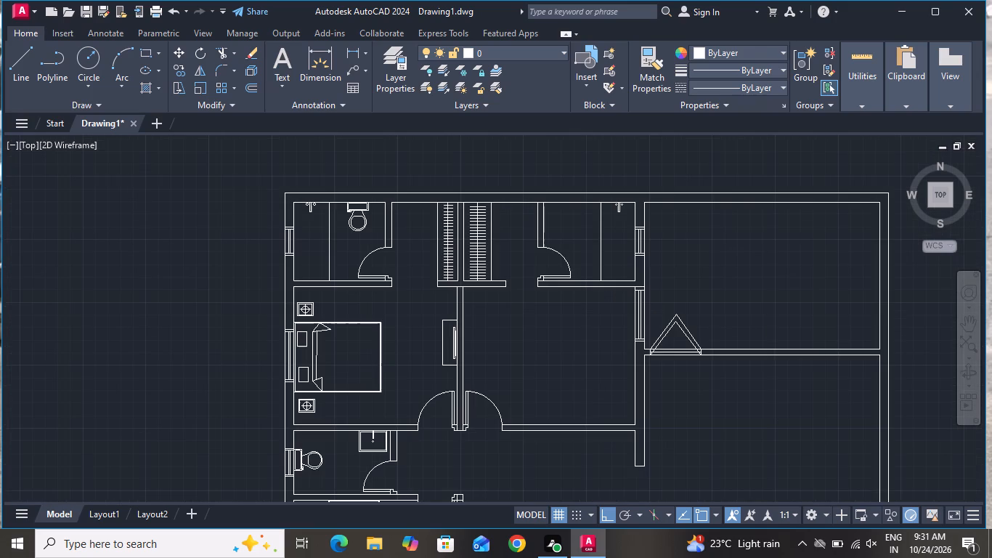
{"action": "scroll", "coordinate": [565, 207], "scroll_direction": "down", "scroll_amount": 1}
{"action": "scroll", "coordinate": [594, 184], "scroll_direction": "up", "scroll_amount": 2}
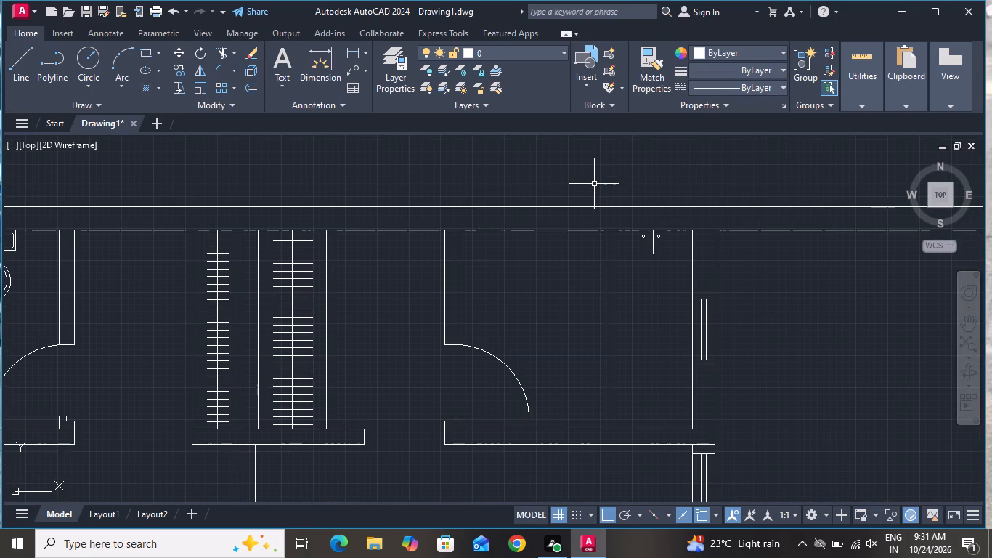
{"action": "left_click", "coordinate": [147, 51]}
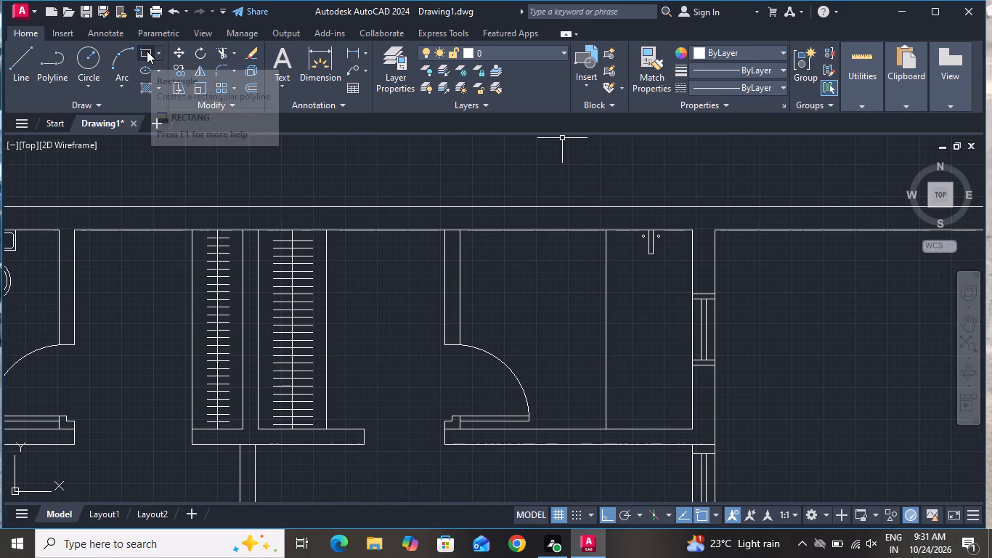
{"action": "scroll", "coordinate": [540, 243], "scroll_direction": "up", "scroll_amount": 1}
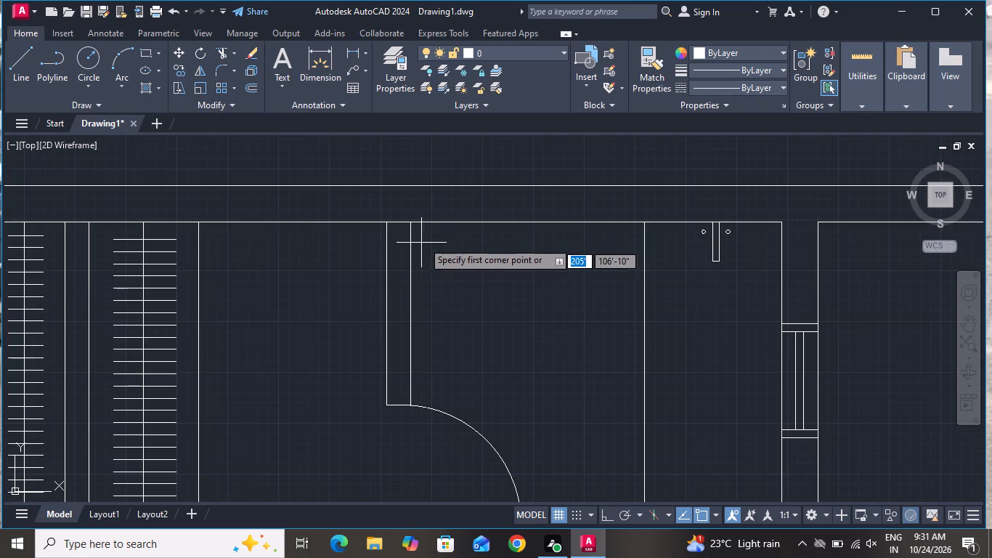
{"action": "left_click", "coordinate": [415, 227]}
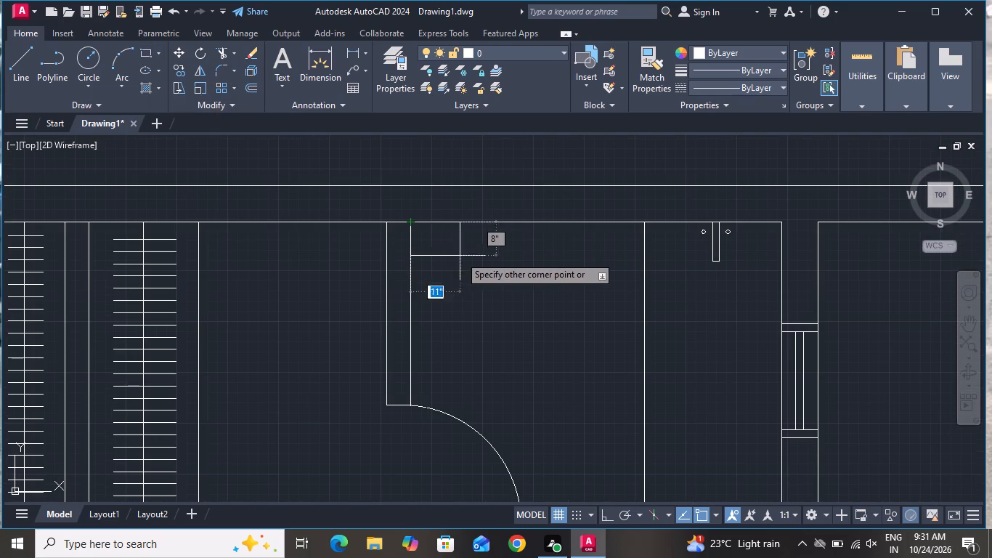
{"action": "left_click", "coordinate": [489, 280]}
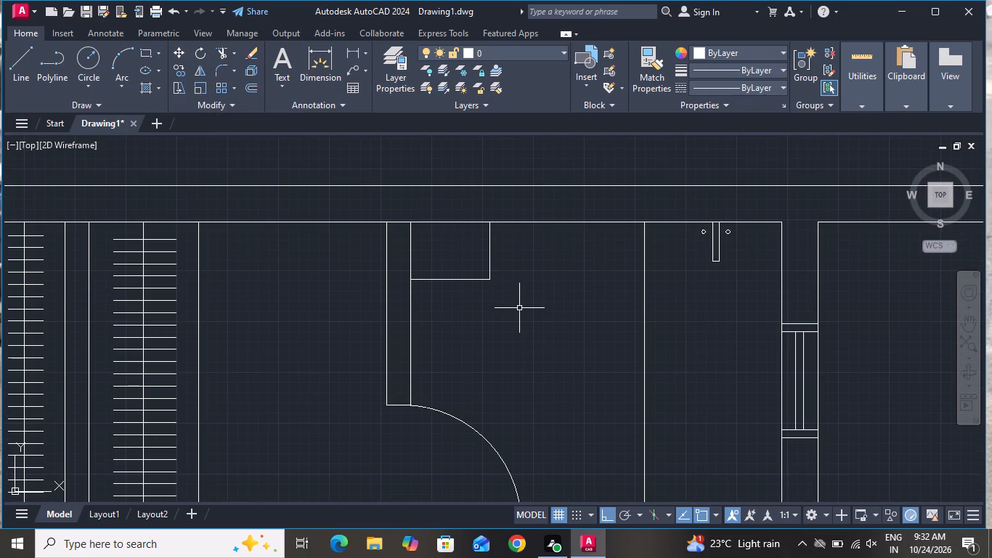
Offset the new sink rectangle 1" inward to form the basin's rim.
{"action": "type", "text": "o 1"}
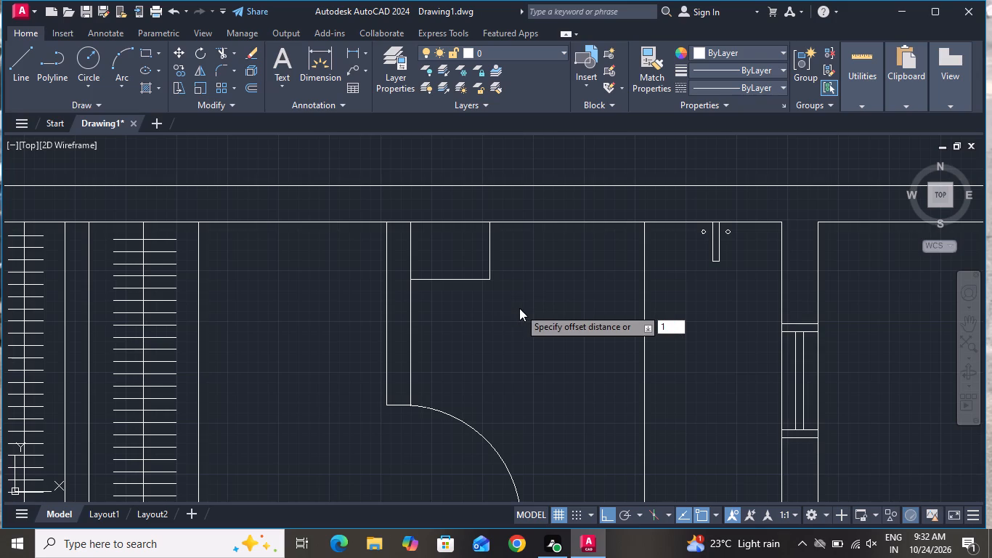
{"action": "key", "text": "shift+quotedbl"}
{"action": "key", "text": "Return"}
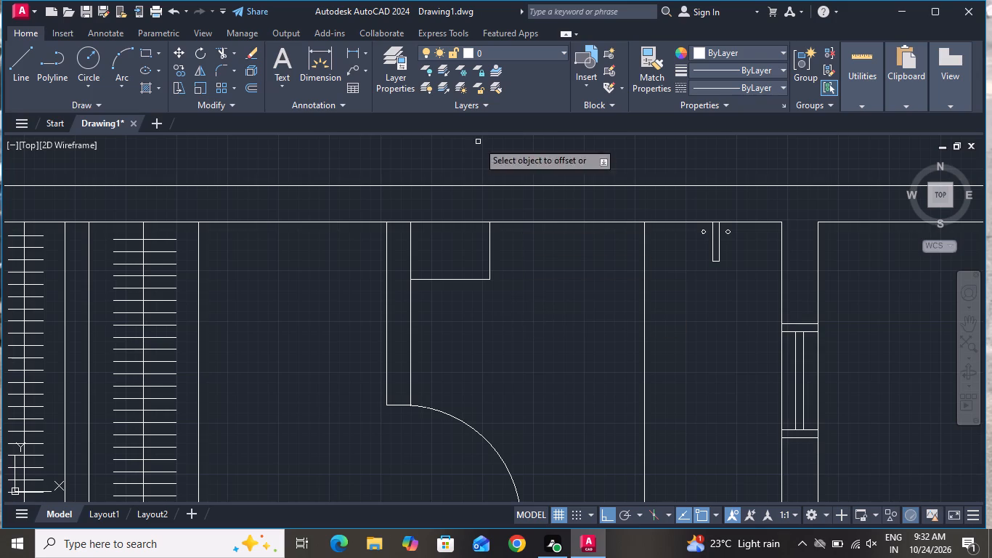
{"action": "left_click", "coordinate": [491, 239]}
{"action": "left_click", "coordinate": [463, 251]}
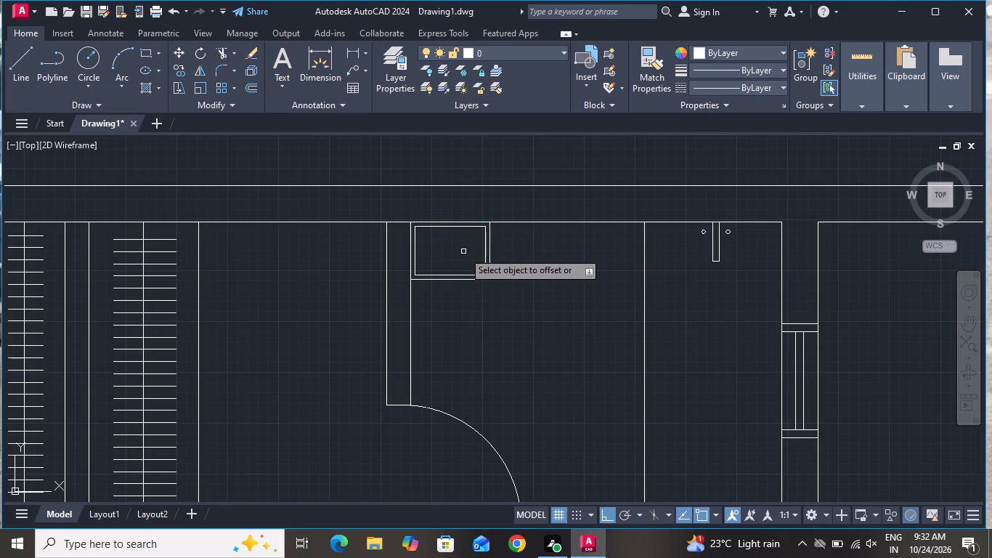
{"action": "right_click", "coordinate": [483, 200]}
{"action": "left_click", "coordinate": [495, 222]}
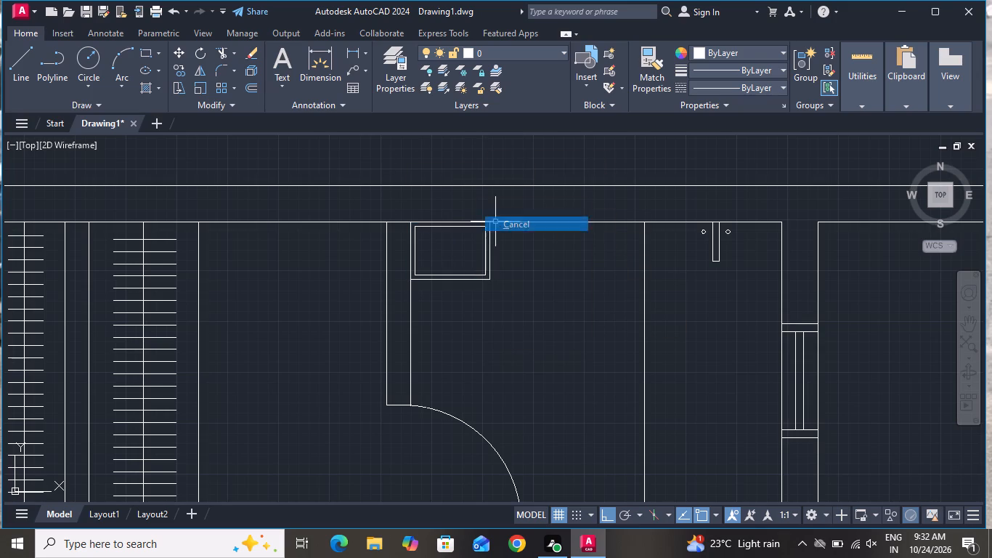
Draw a drain circle of about 1" radius at the centre of the new sink basin.
{"action": "left_click", "coordinate": [81, 62]}
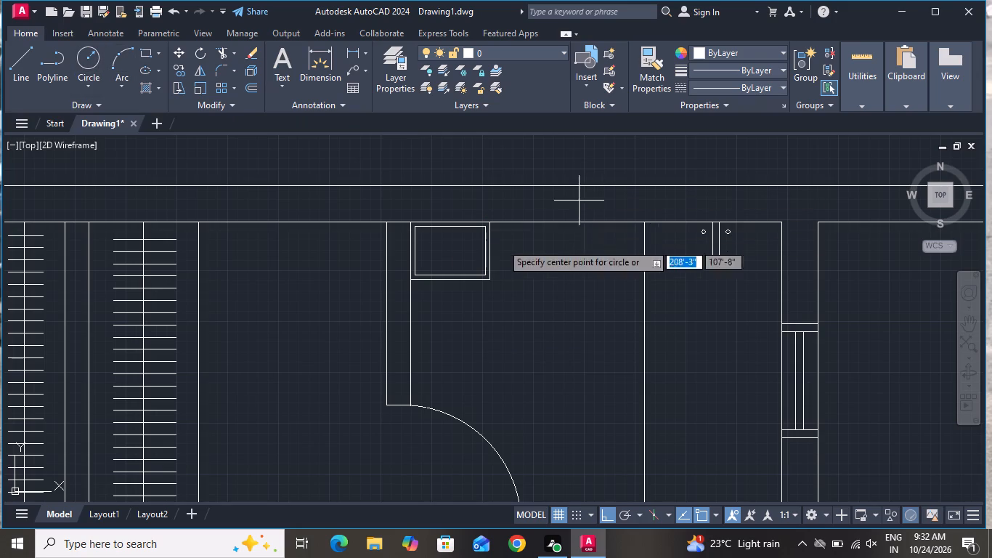
{"action": "left_click", "coordinate": [448, 248]}
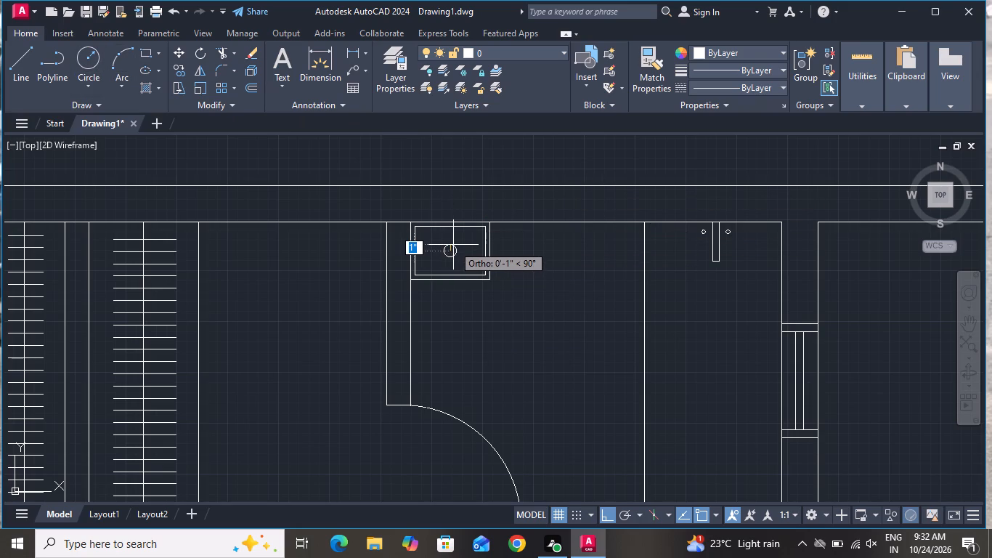
{"action": "left_click", "coordinate": [454, 250]}
Draw a narrow faucet rectangle from the midpoint of the sink's wall-side edge down to the drain circle.
{"action": "scroll", "coordinate": [508, 227], "scroll_direction": "down", "scroll_amount": 1}
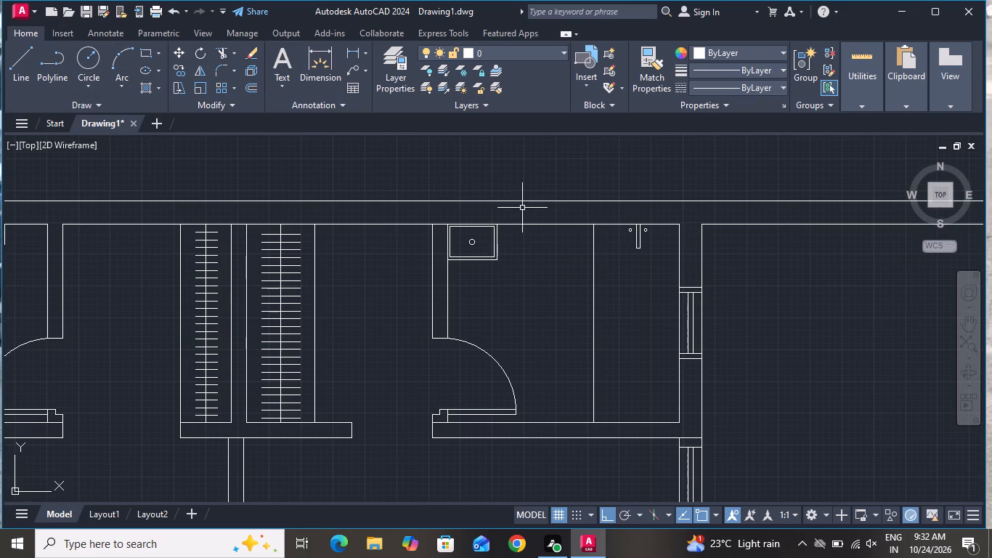
{"action": "left_click", "coordinate": [146, 57]}
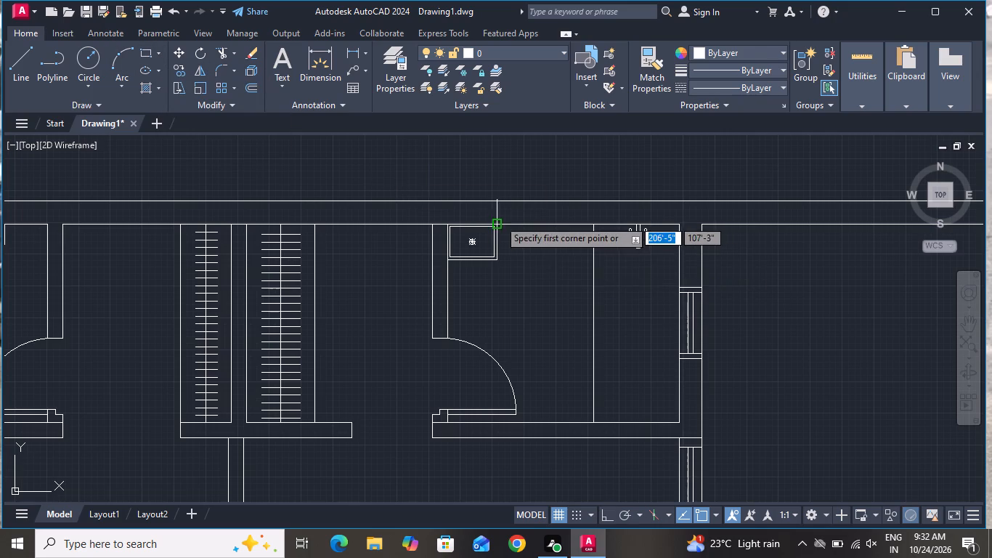
{"action": "scroll", "coordinate": [488, 217], "scroll_direction": "up", "scroll_amount": 3}
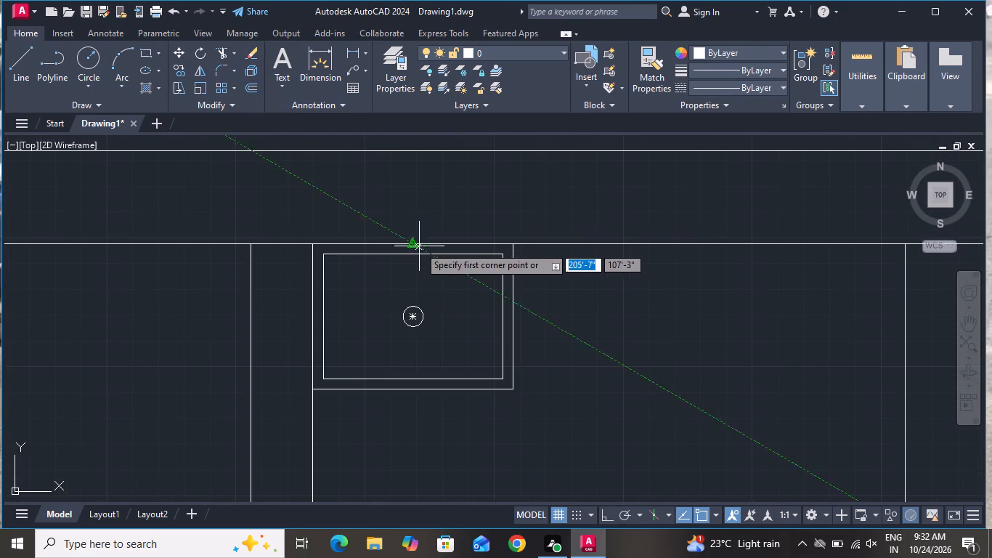
{"action": "left_click", "coordinate": [417, 243]}
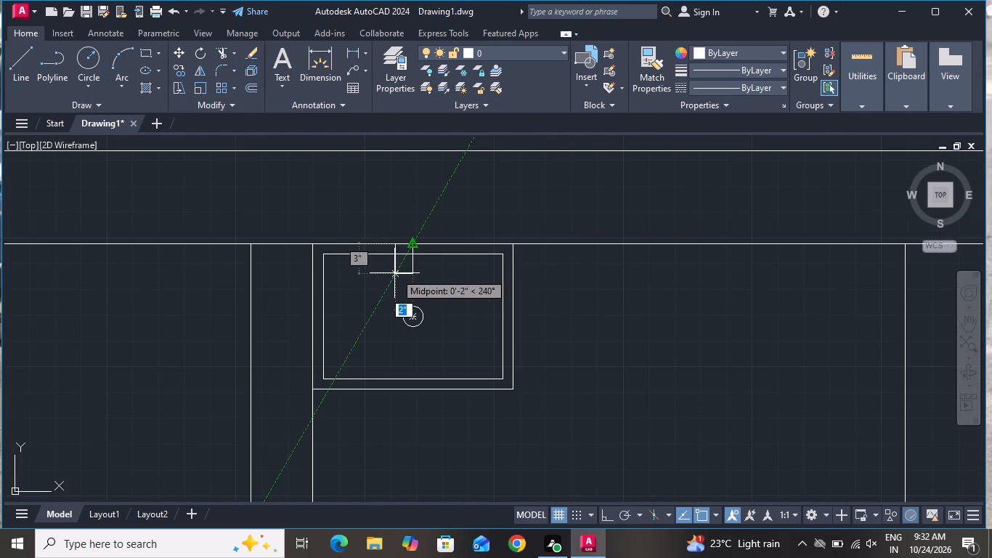
{"action": "left_click", "coordinate": [404, 299]}
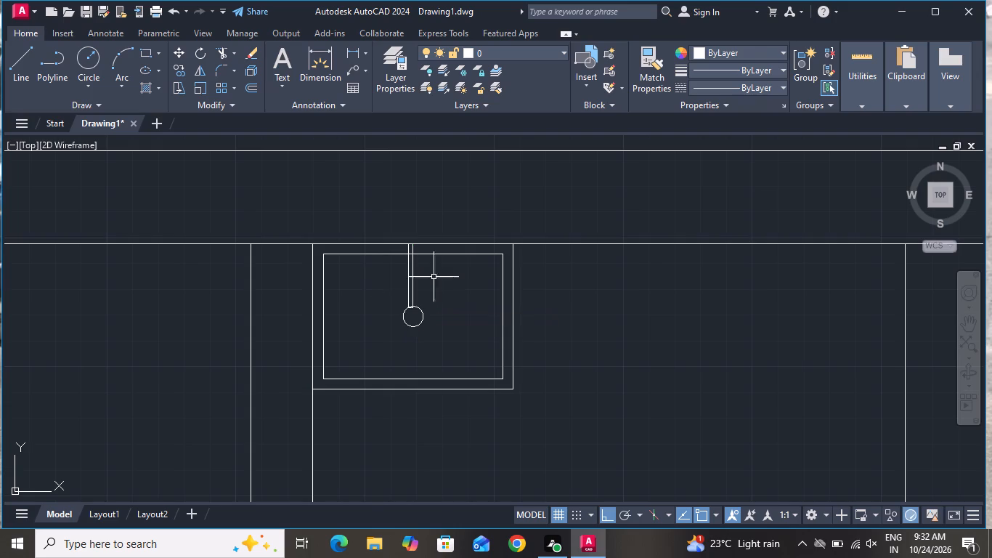
Draw a bed rectangle in the second bedroom, from the window wall just above the window's lower end into the room.
{"action": "scroll", "coordinate": [468, 234], "scroll_direction": "down", "scroll_amount": 3}
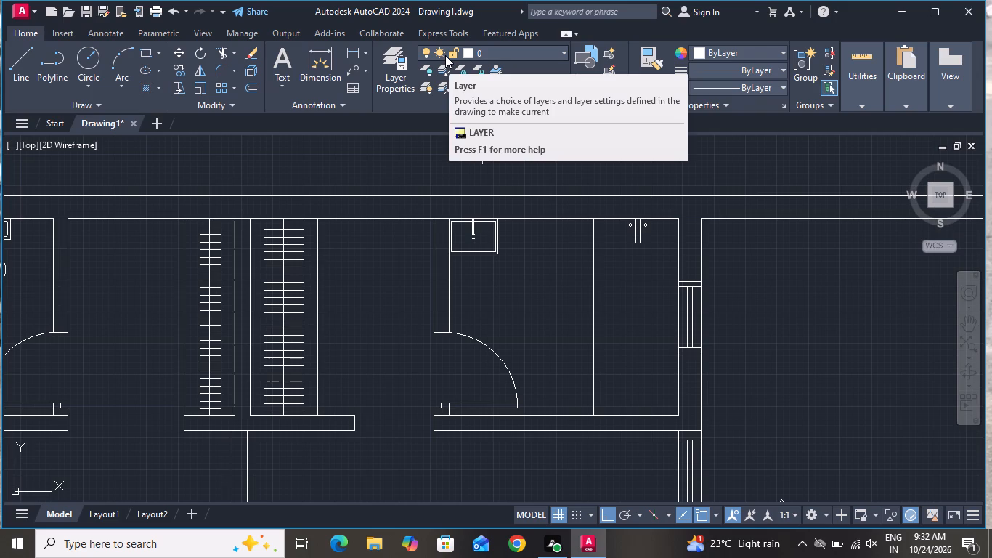
{"action": "scroll", "coordinate": [445, 55], "scroll_direction": "down", "scroll_amount": 3}
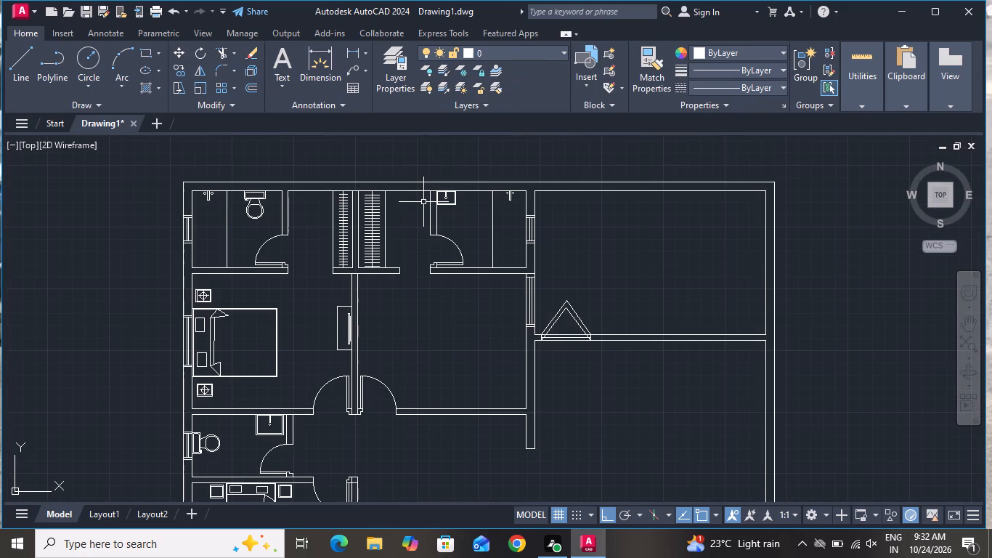
{"action": "scroll", "coordinate": [423, 202], "scroll_direction": "down", "scroll_amount": 1}
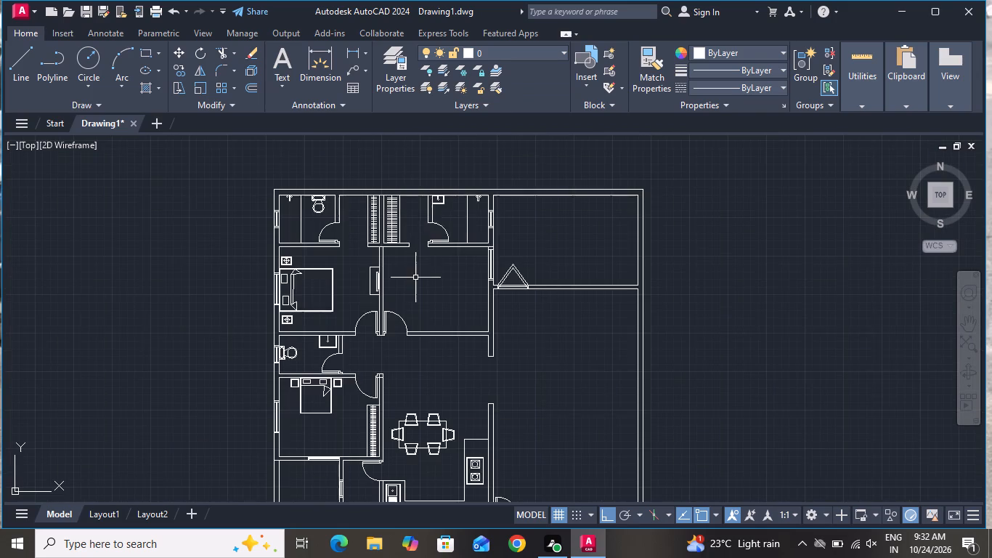
{"action": "scroll", "coordinate": [415, 279], "scroll_direction": "up", "scroll_amount": 2}
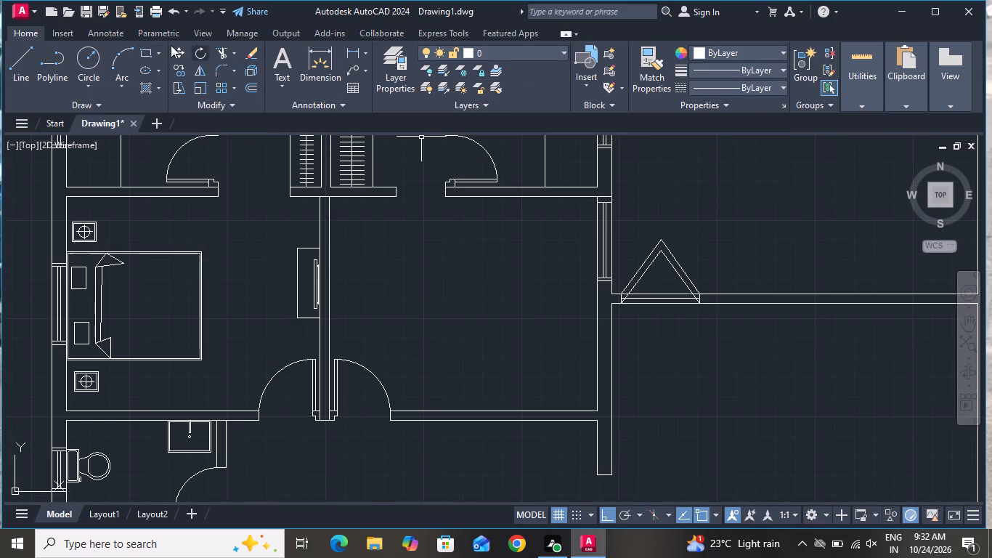
{"action": "left_click", "coordinate": [144, 51]}
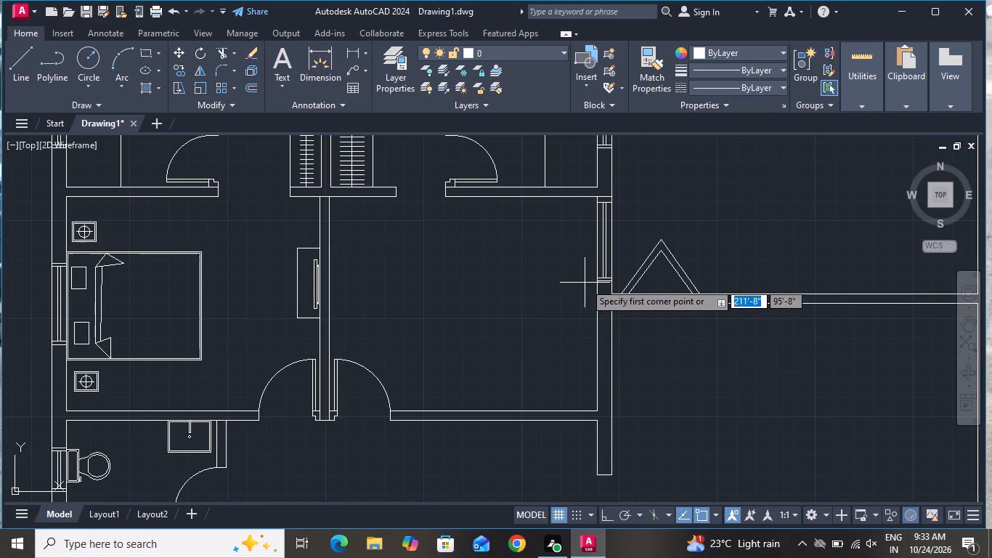
{"action": "scroll", "coordinate": [585, 283], "scroll_direction": "up", "scroll_amount": 2}
{"action": "left_click", "coordinate": [612, 235]}
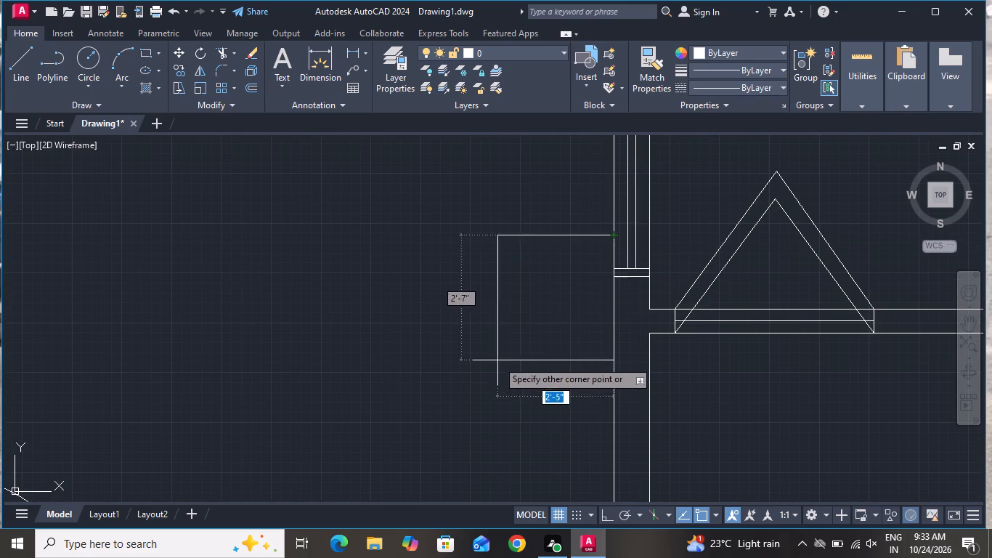
{"action": "scroll", "coordinate": [494, 369], "scroll_direction": "down", "scroll_amount": 2}
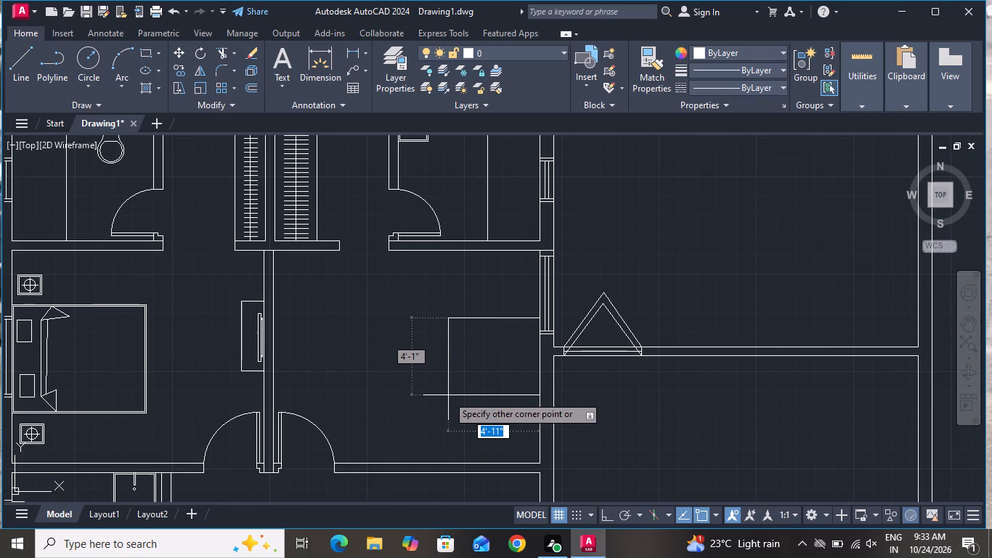
{"action": "left_click", "coordinate": [438, 406]}
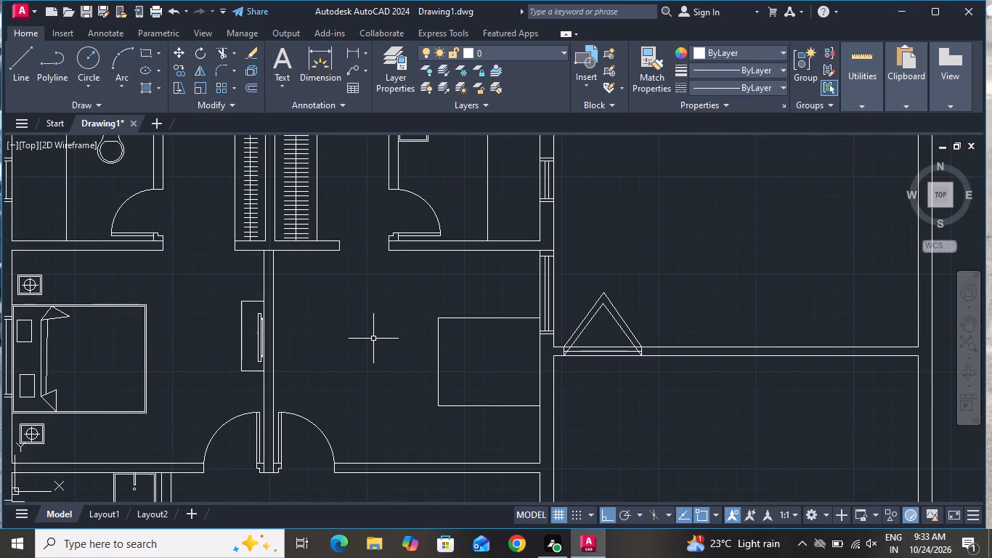
Offset the second bedroom's bed rectangle 1" inward.
{"action": "type", "text": "o"}
{"action": "key", "text": "space"}
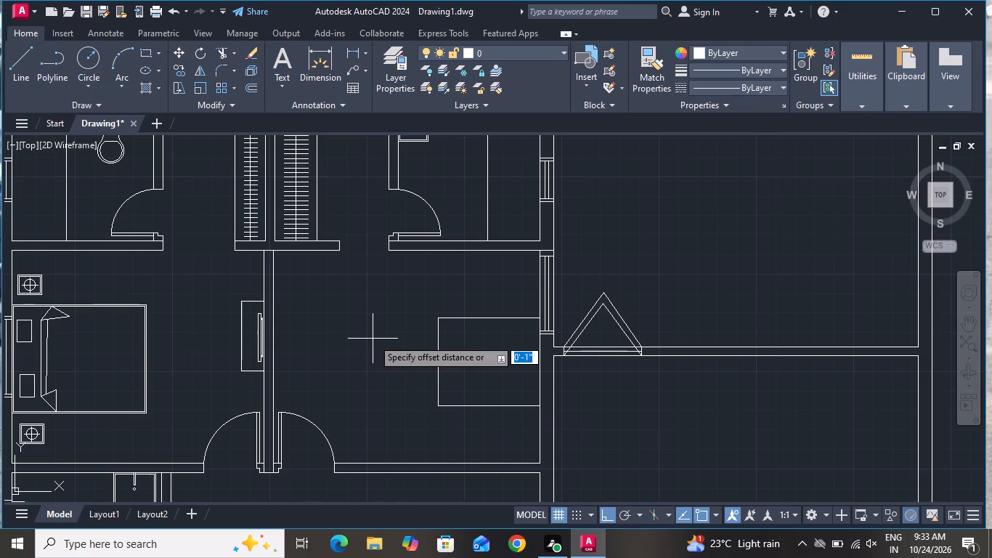
{"action": "key", "text": "1"}
{"action": "key", "text": "shift+quotedbl"}
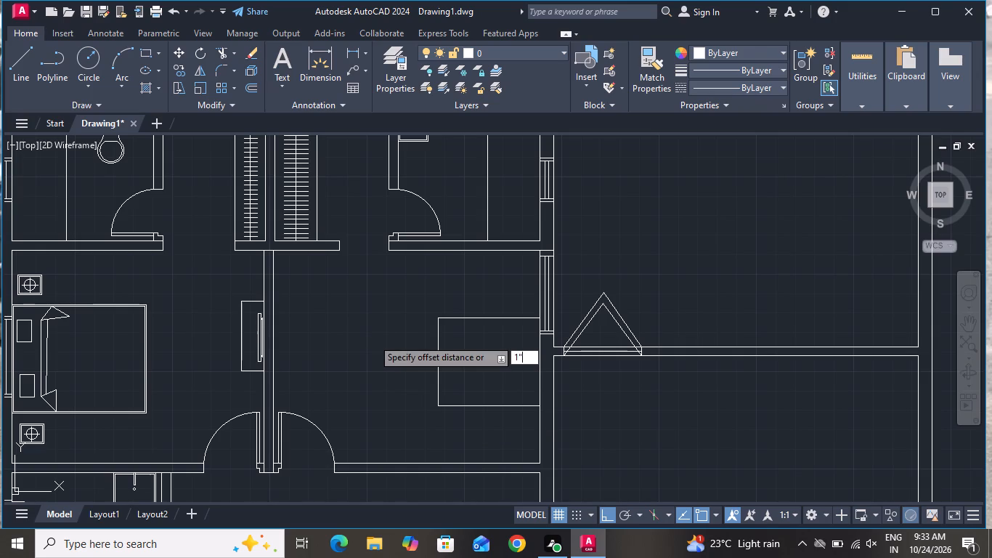
{"action": "key", "text": "Return"}
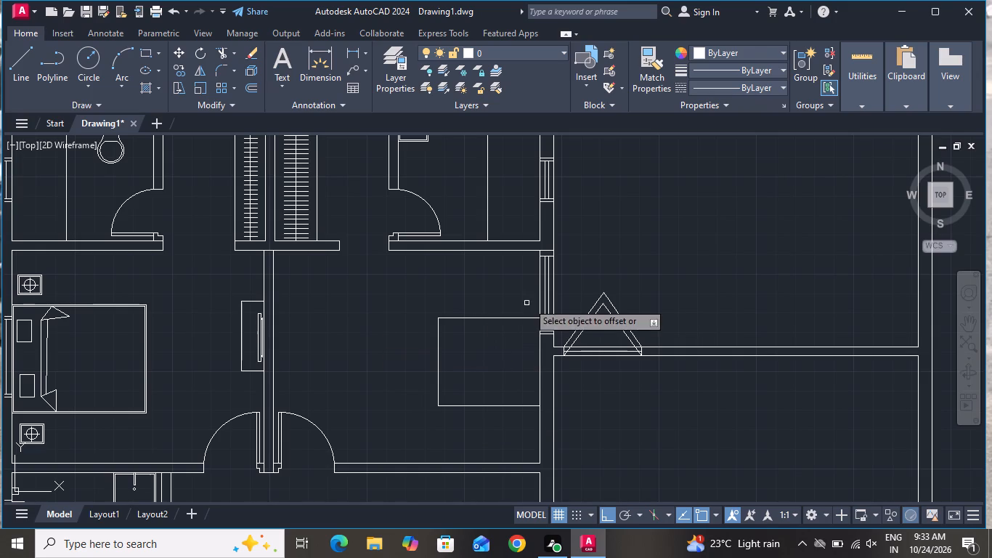
{"action": "left_click", "coordinate": [485, 318]}
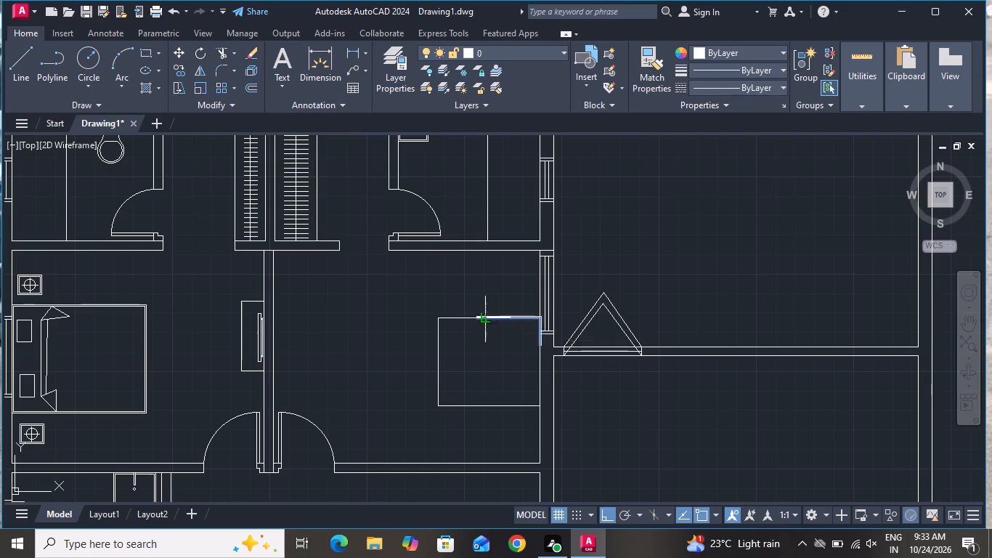
{"action": "left_click", "coordinate": [484, 349]}
{"action": "right_click", "coordinate": [458, 287]}
{"action": "left_click", "coordinate": [484, 302]}
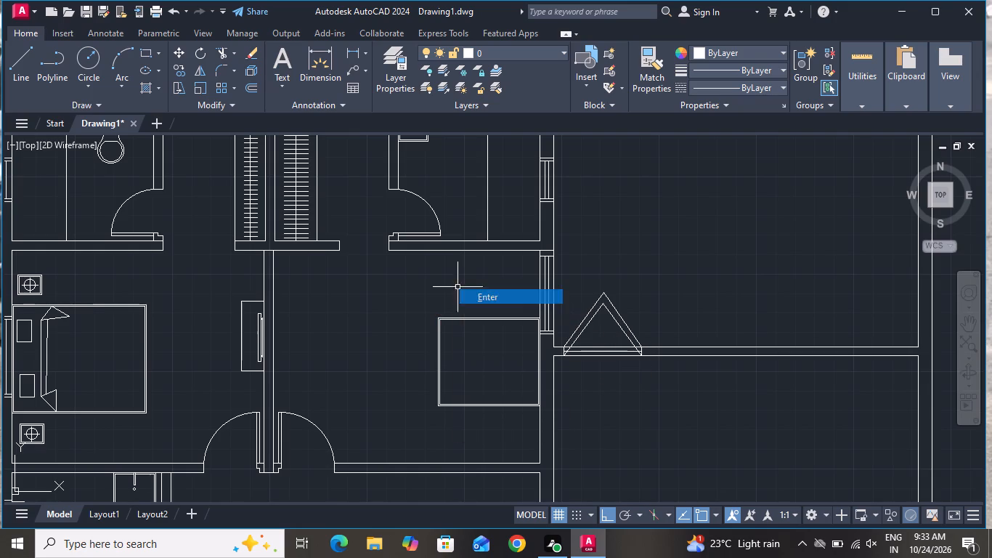
Draw a straight blanket line across the second bedroom's bed from its upper inner edge, stopping short of the lower inner edge.
{"action": "left_click", "coordinate": [27, 55]}
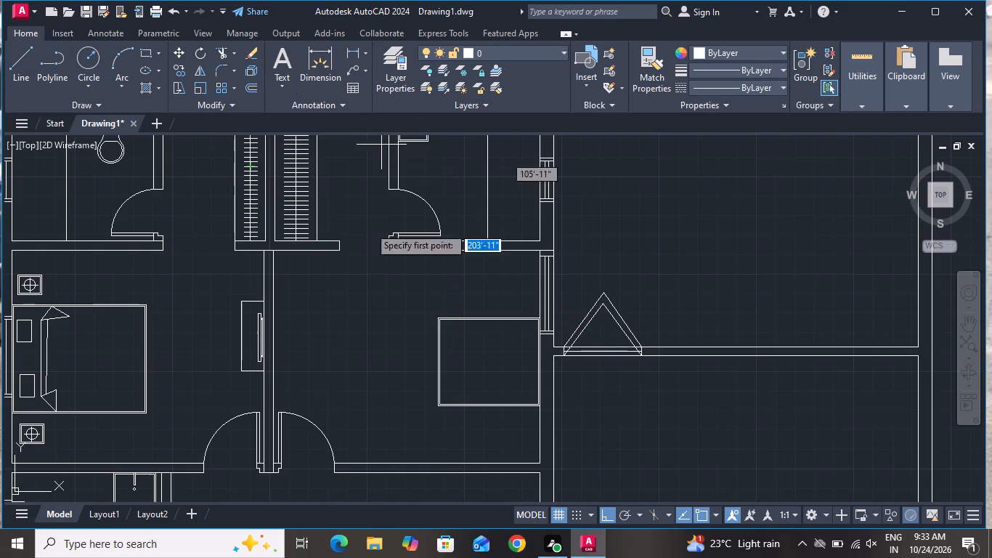
{"action": "scroll", "coordinate": [542, 409], "scroll_direction": "down", "scroll_amount": 2}
{"action": "scroll", "coordinate": [515, 400], "scroll_direction": "up", "scroll_amount": 2}
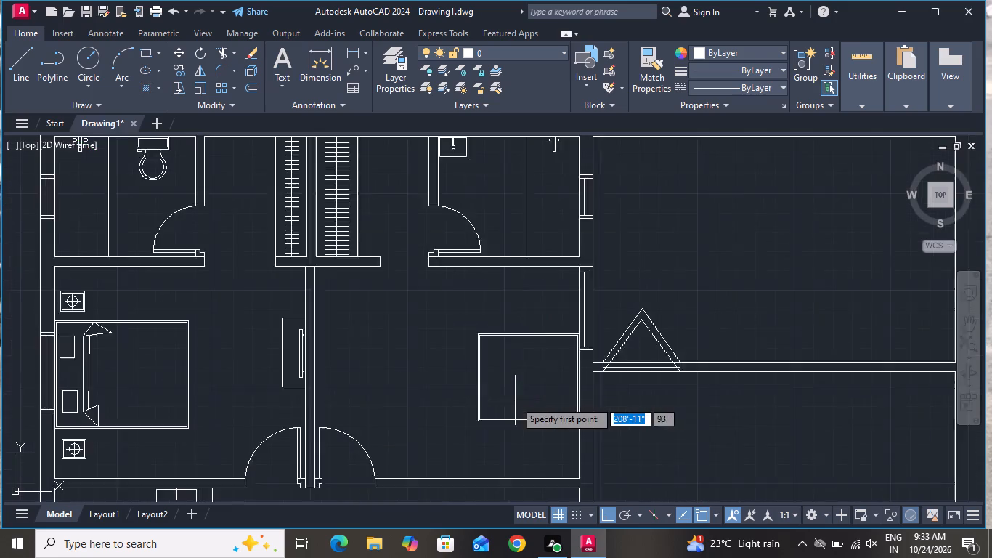
{"action": "scroll", "coordinate": [515, 400], "scroll_direction": "up", "scroll_amount": 1}
{"action": "scroll", "coordinate": [590, 304], "scroll_direction": "up", "scroll_amount": 2}
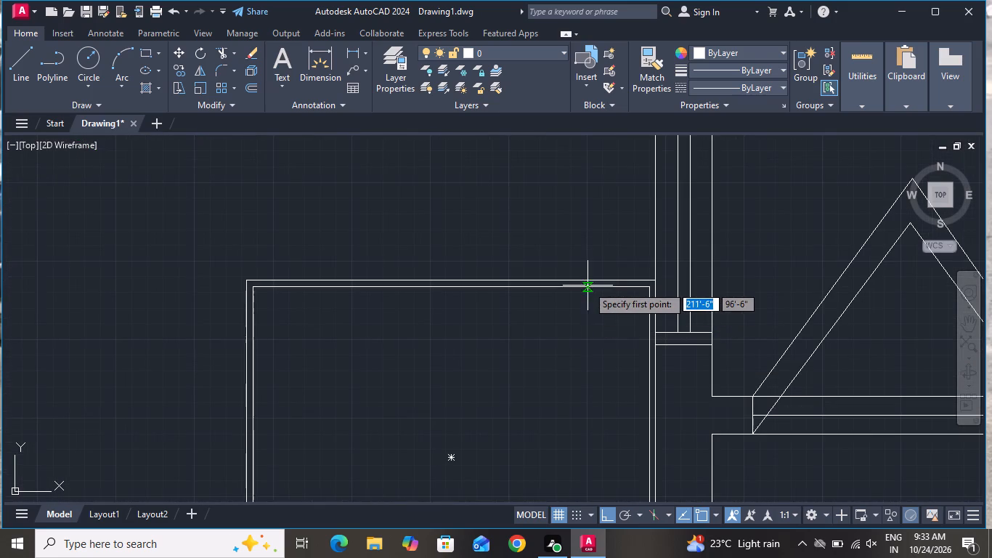
{"action": "left_click", "coordinate": [571, 288]}
{"action": "scroll", "coordinate": [573, 363], "scroll_direction": "down", "scroll_amount": 4}
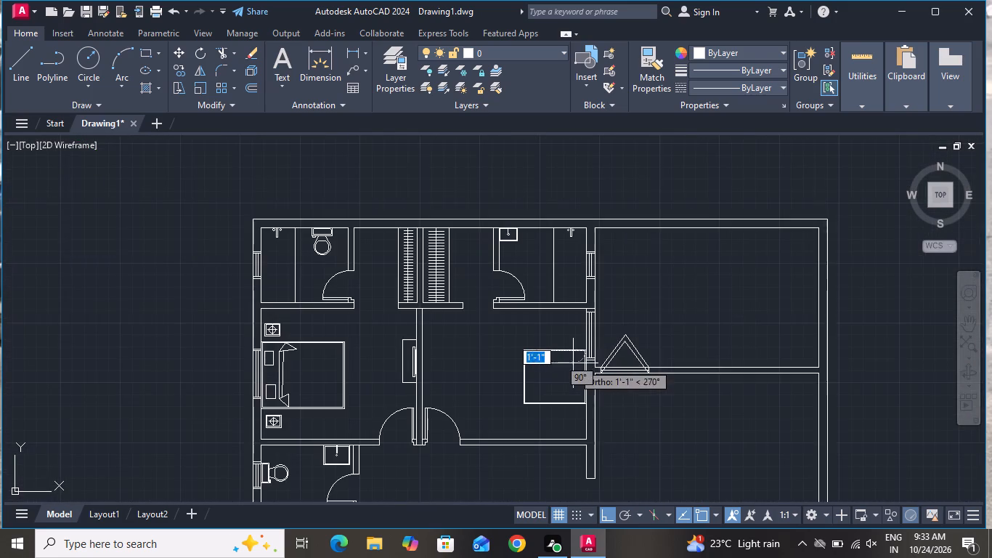
{"action": "scroll", "coordinate": [552, 408], "scroll_direction": "up", "scroll_amount": 3}
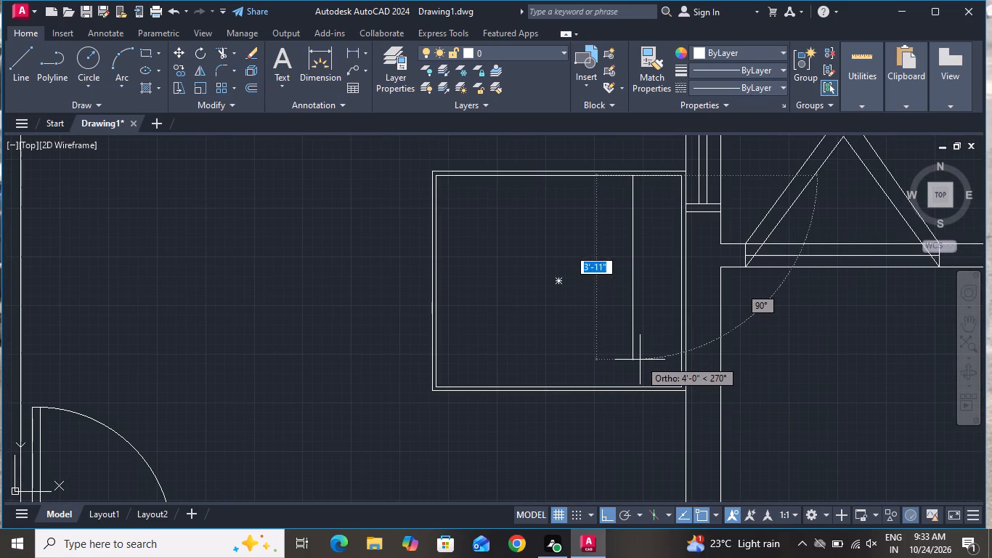
{"action": "left_click", "coordinate": [635, 351]}
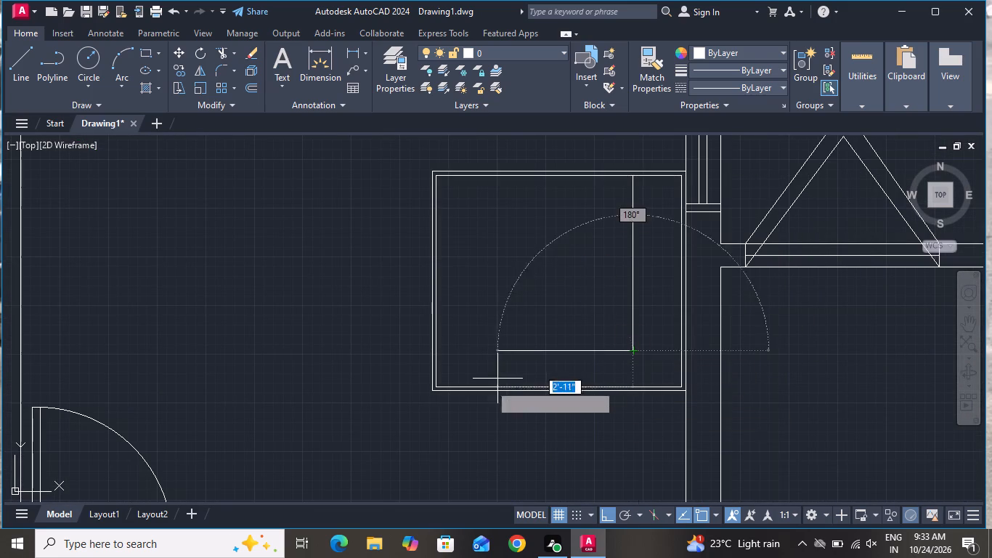
With ortho off, draw a folded-corner triangle with sides about 1'-2" from the blanket line's lower end, touching the bed's lower inner edge.
{"action": "left_click", "coordinate": [608, 507]}
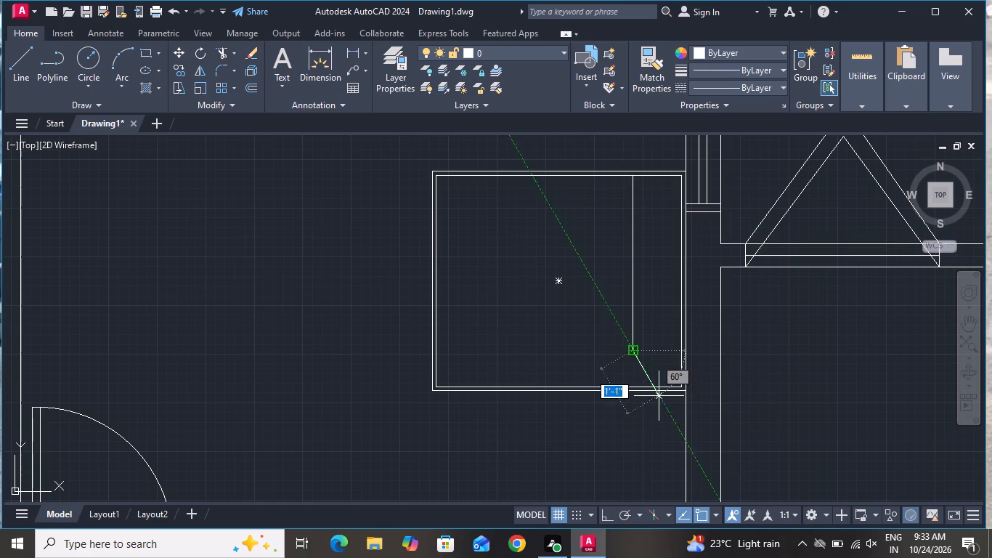
{"action": "scroll", "coordinate": [588, 365], "scroll_direction": "up", "scroll_amount": 3}
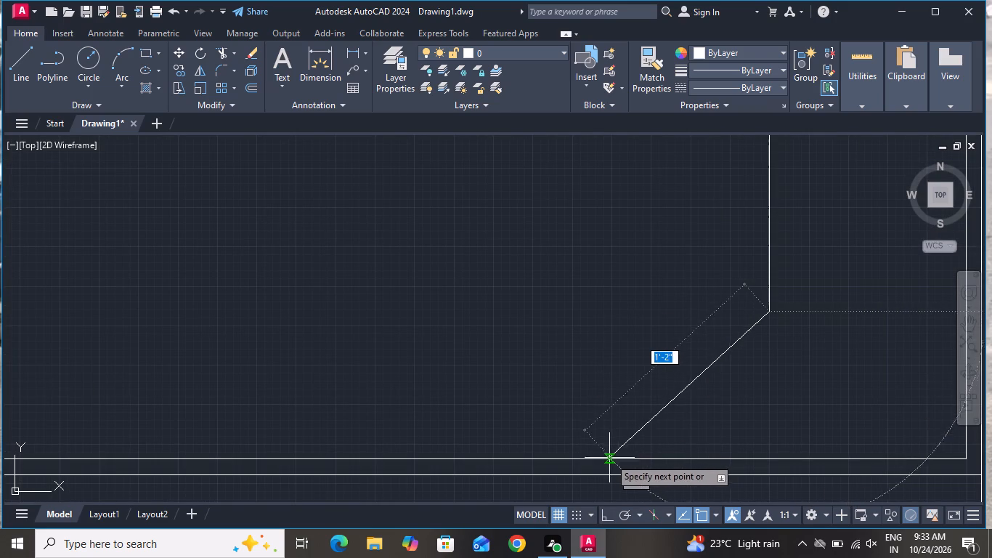
{"action": "left_click", "coordinate": [604, 458]}
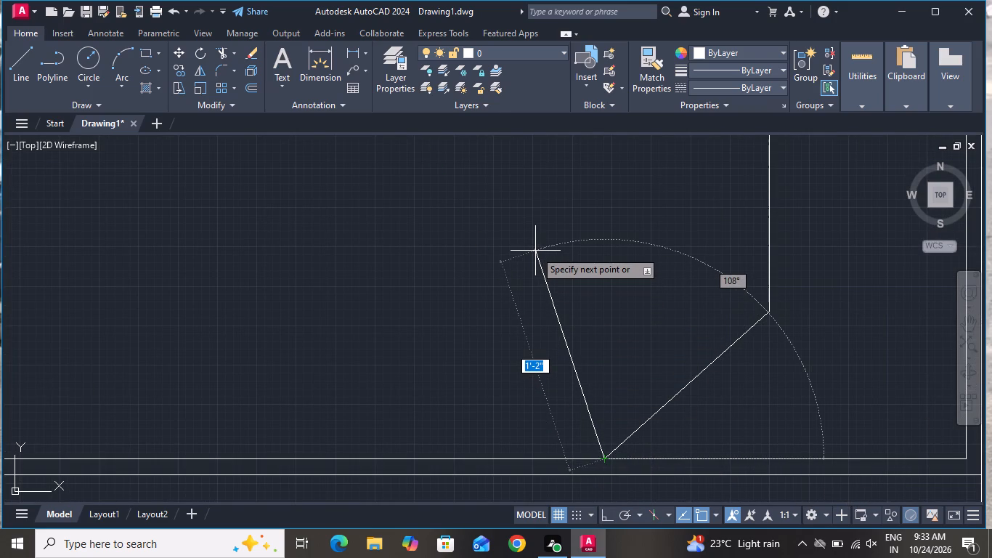
{"action": "left_click", "coordinate": [535, 251]}
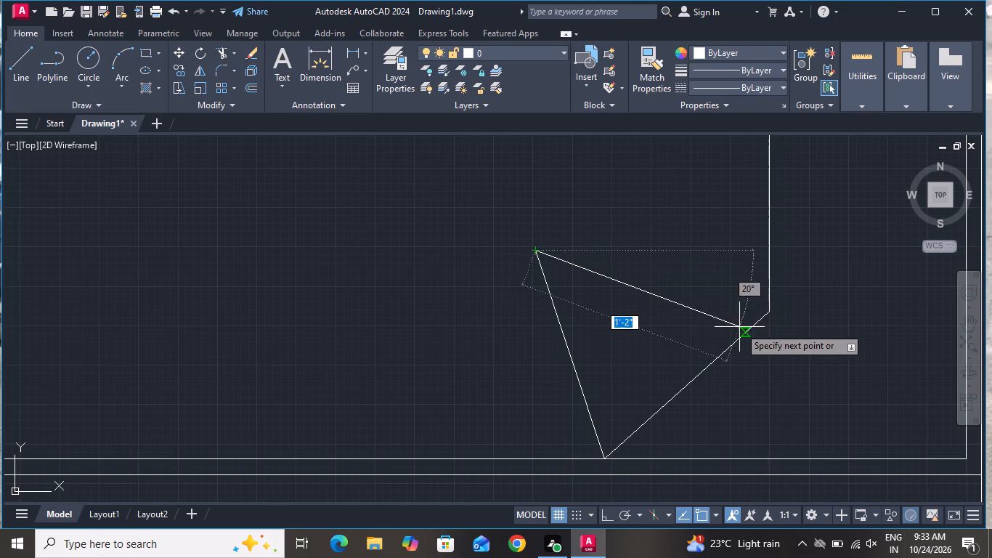
{"action": "left_click", "coordinate": [771, 307]}
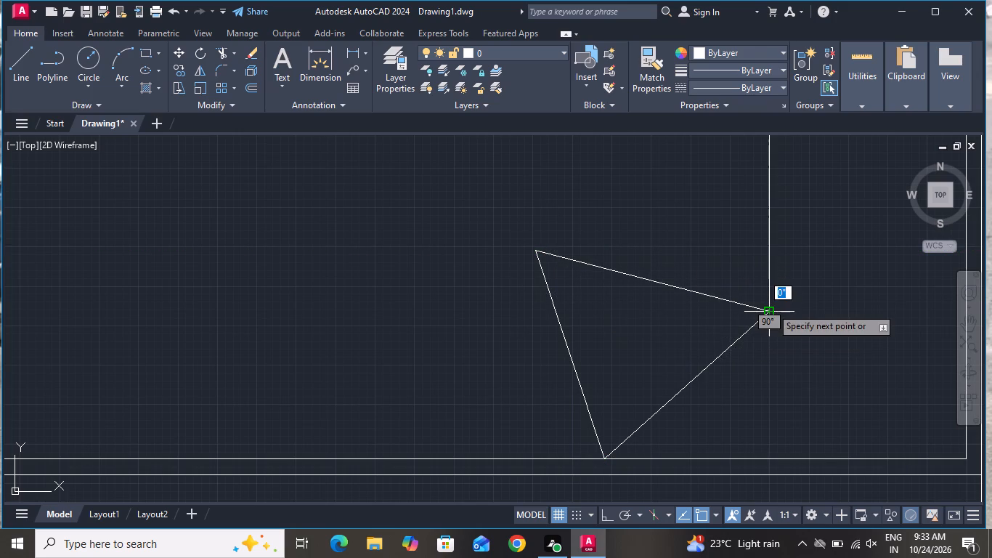
{"action": "right_click", "coordinate": [771, 307]}
{"action": "left_click", "coordinate": [804, 323]}
{"action": "scroll", "coordinate": [784, 348], "scroll_direction": "down", "scroll_amount": 4}
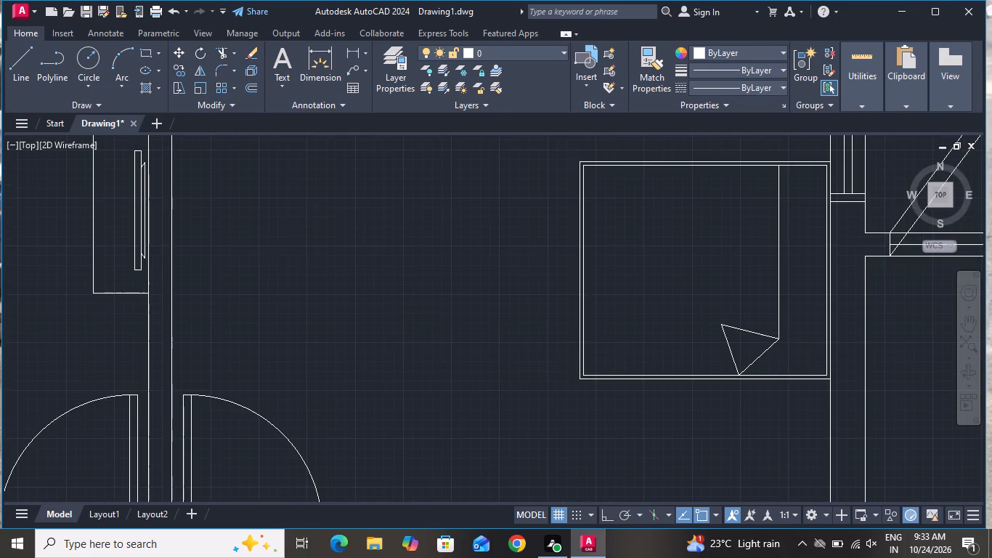
Draw a pillow rectangle about 8" by 1'-2" between the blanket line and the wall-side edge, near the bed's upper corner.
{"action": "left_click", "coordinate": [146, 54]}
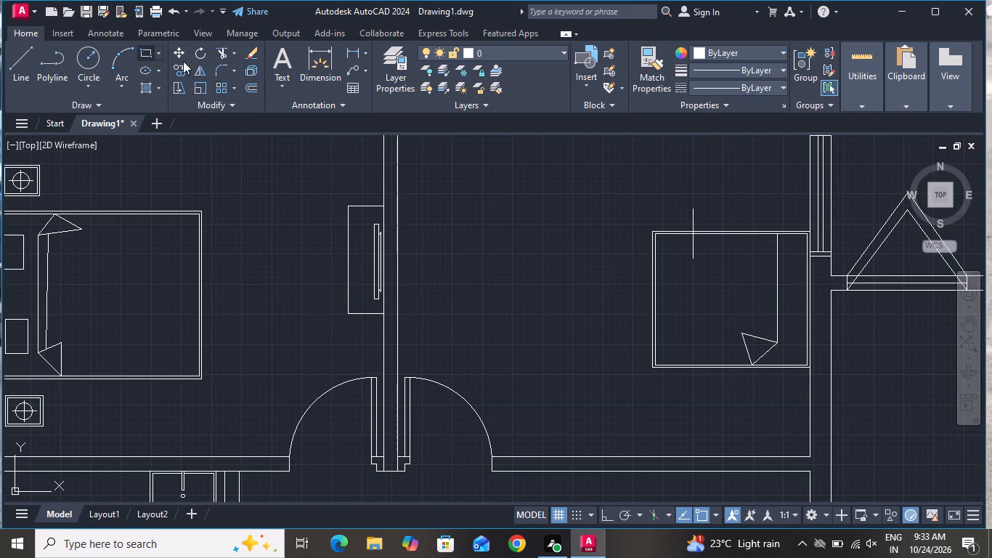
{"action": "scroll", "coordinate": [480, 158], "scroll_direction": "down", "scroll_amount": 1}
{"action": "scroll", "coordinate": [672, 210], "scroll_direction": "up", "scroll_amount": 2}
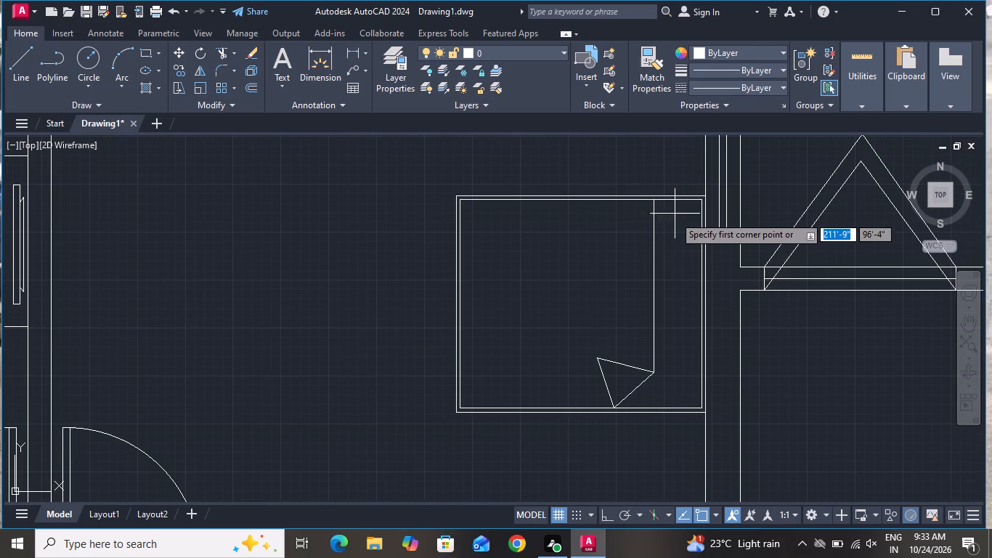
{"action": "scroll", "coordinate": [667, 225], "scroll_direction": "up", "scroll_amount": 2}
{"action": "left_click", "coordinate": [667, 225]}
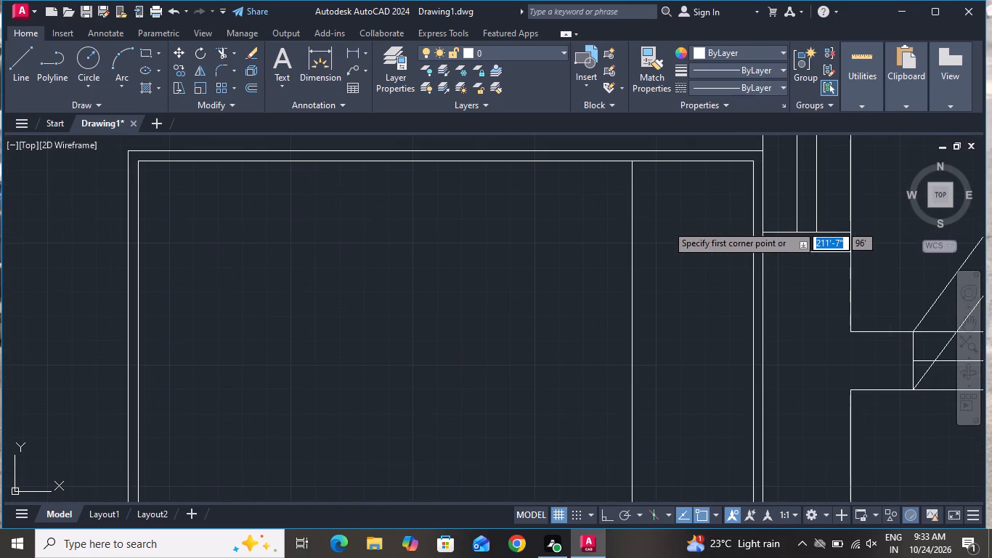
{"action": "double_click", "coordinate": [744, 355]}
Move the pillow rectangle about 1" horizontally towards the blanket line.
{"action": "left_click", "coordinate": [740, 353]}
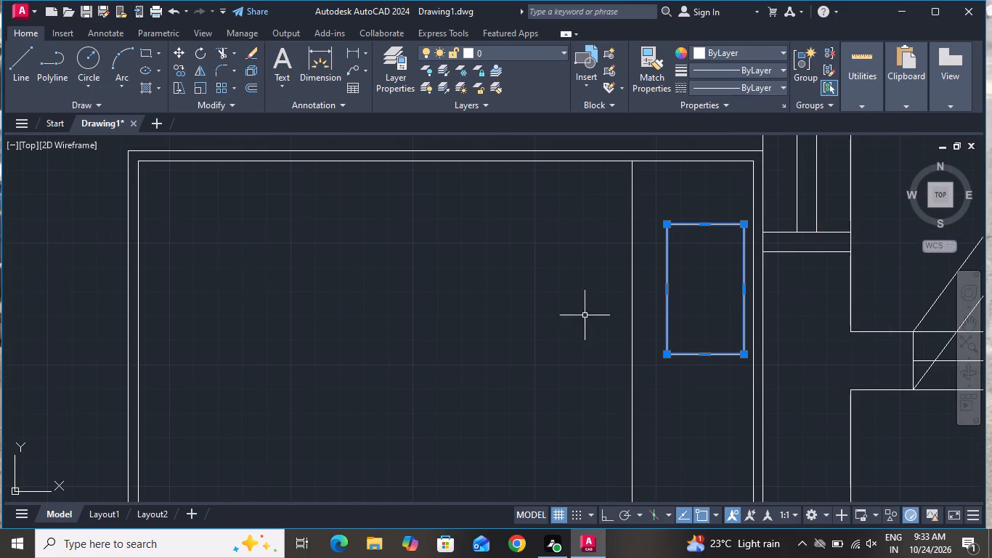
{"action": "left_click", "coordinate": [175, 55]}
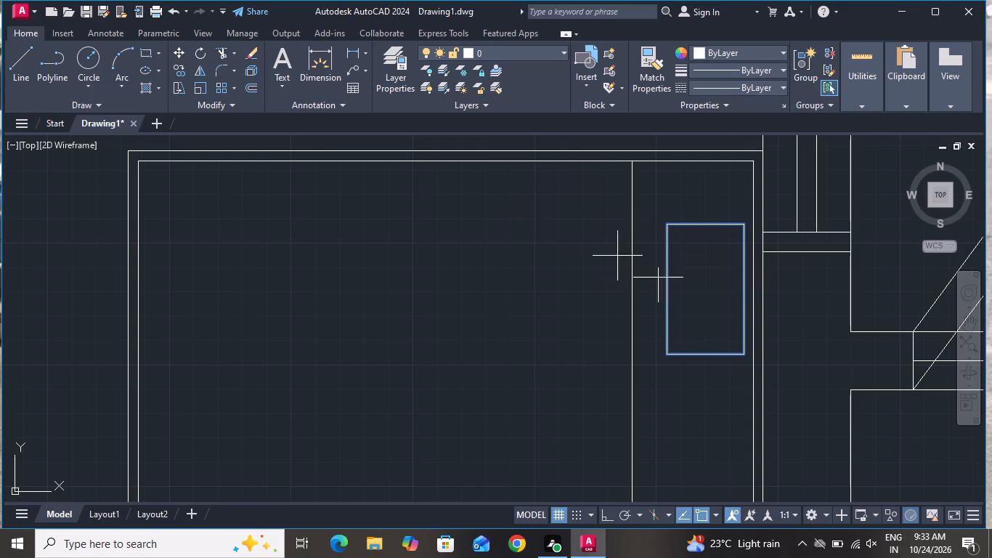
{"action": "left_click", "coordinate": [712, 286]}
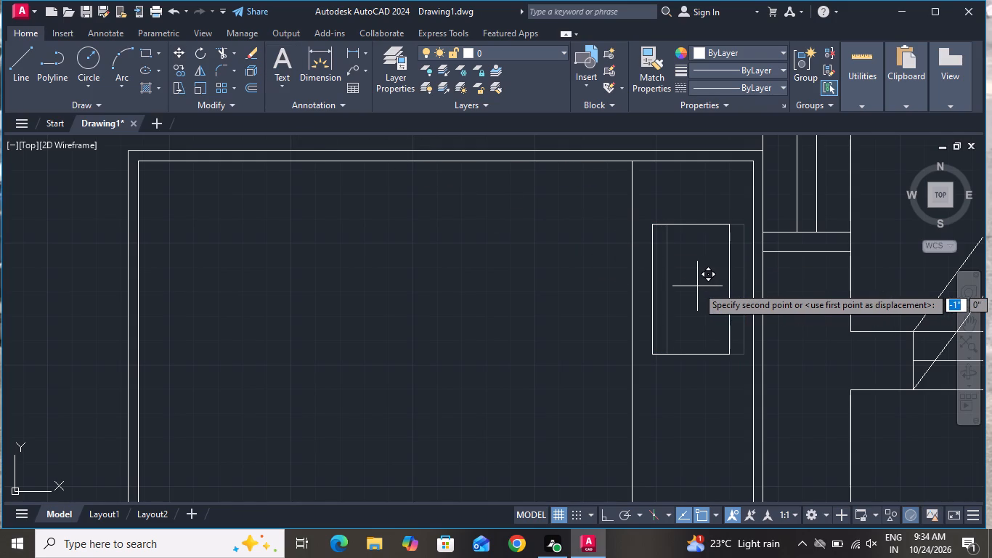
{"action": "left_click", "coordinate": [697, 286]}
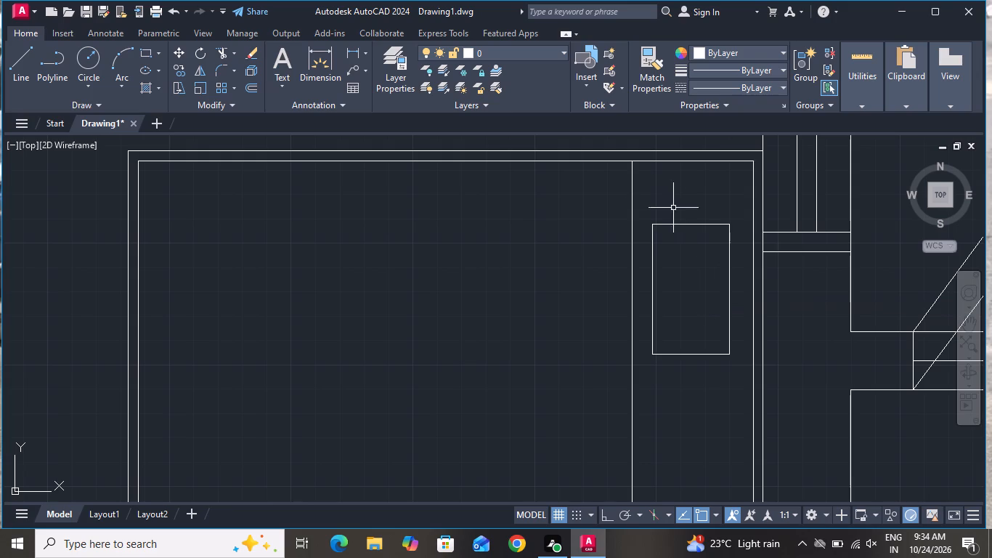
Copy the pillow about 2'-4" straight down to make the bed's second pillow.
{"action": "left_click", "coordinate": [702, 198]}
{"action": "left_click", "coordinate": [686, 240]}
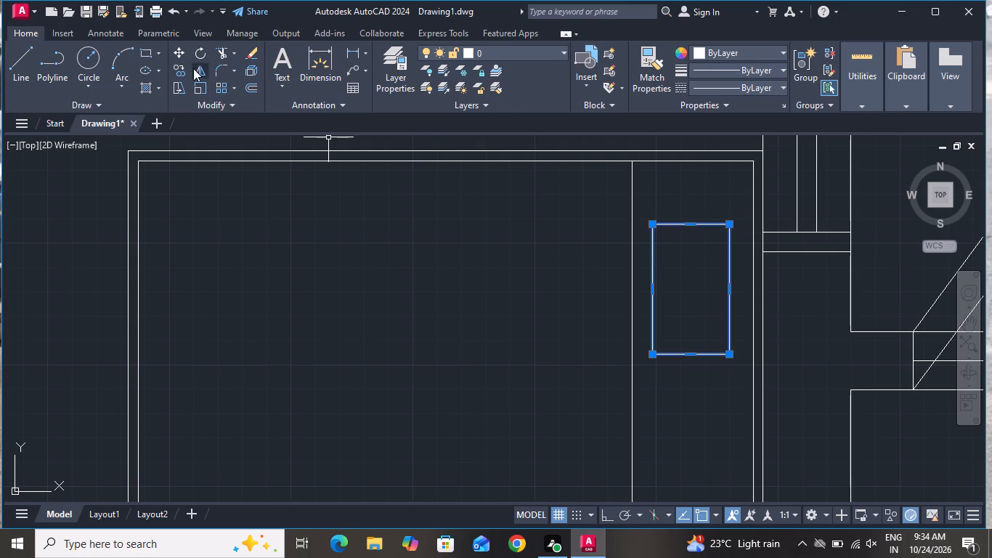
{"action": "left_click", "coordinate": [182, 66]}
{"action": "scroll", "coordinate": [506, 179], "scroll_direction": "down", "scroll_amount": 2}
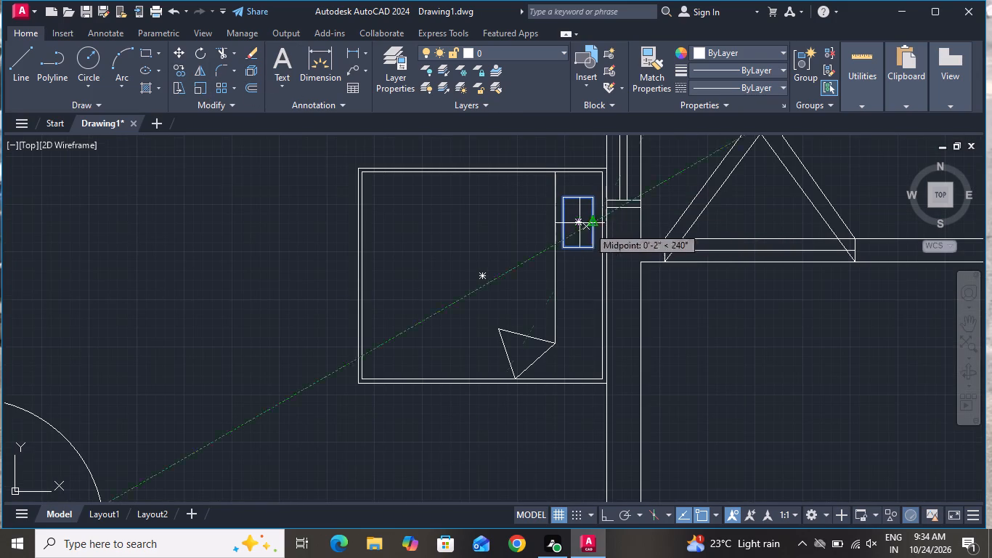
{"action": "left_click", "coordinate": [580, 222]}
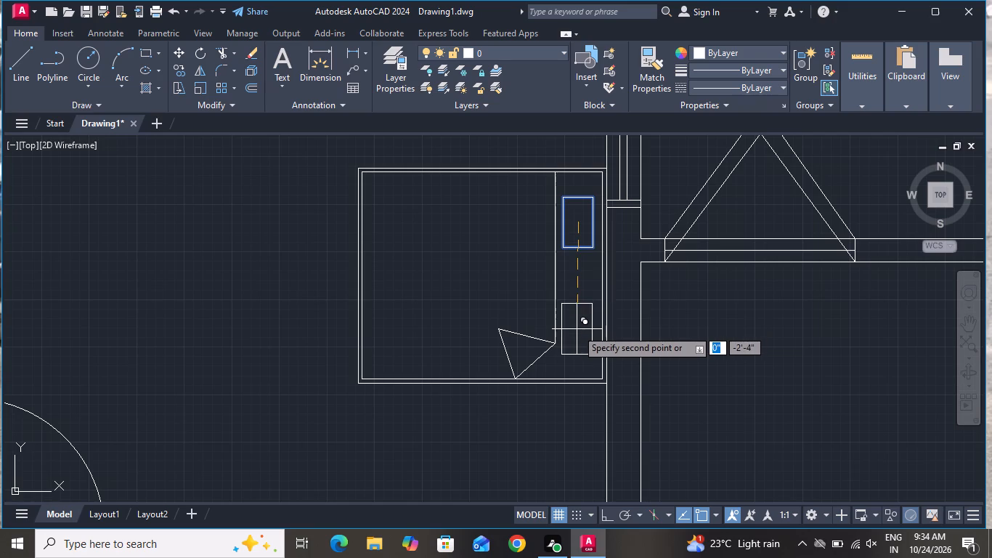
{"action": "left_click", "coordinate": [577, 329]}
{"action": "right_click", "coordinate": [458, 236]}
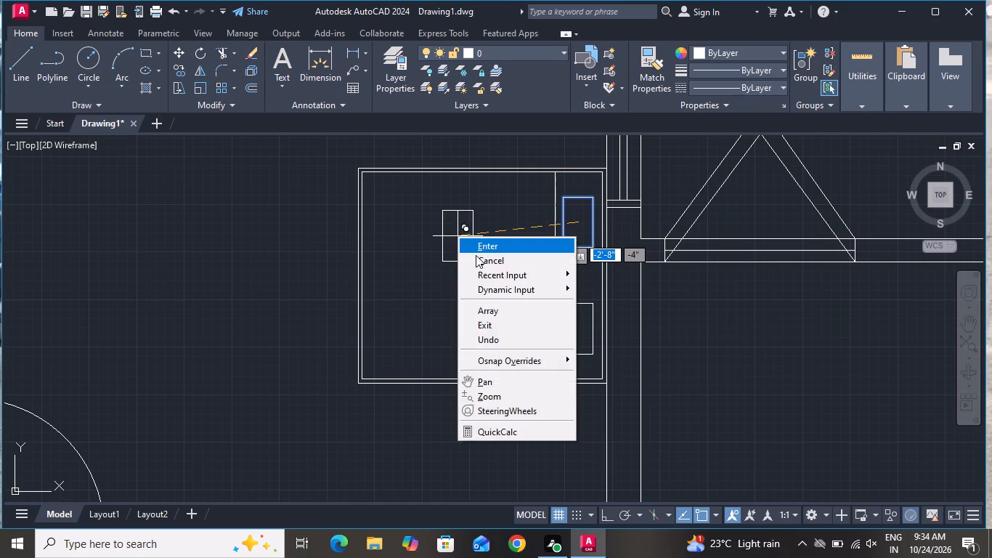
{"action": "left_click", "coordinate": [476, 255]}
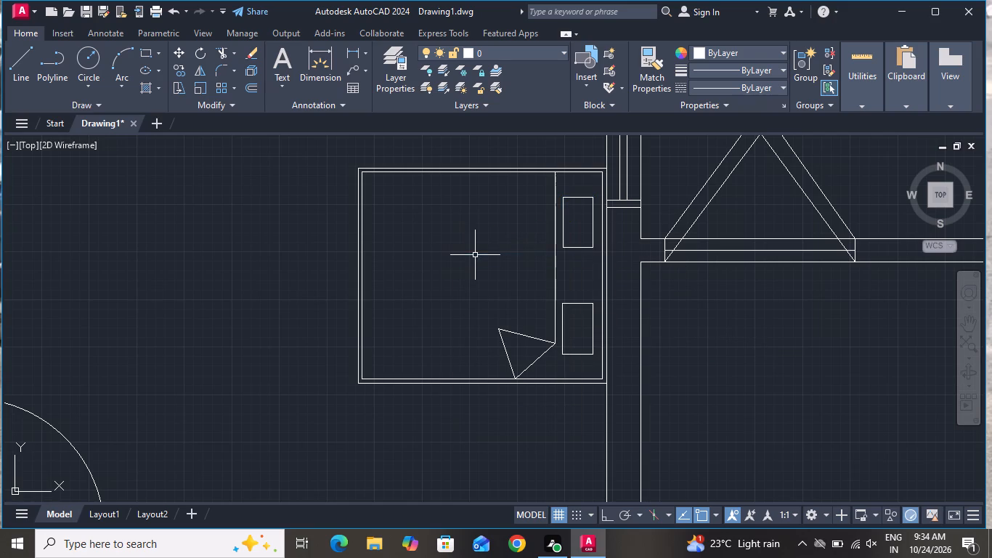
Draw a nightstand rectangle about 1'-9" by 1'-4" just above the second bedroom's bed, near the window wall.
{"action": "scroll", "coordinate": [482, 265], "scroll_direction": "down", "scroll_amount": 2}
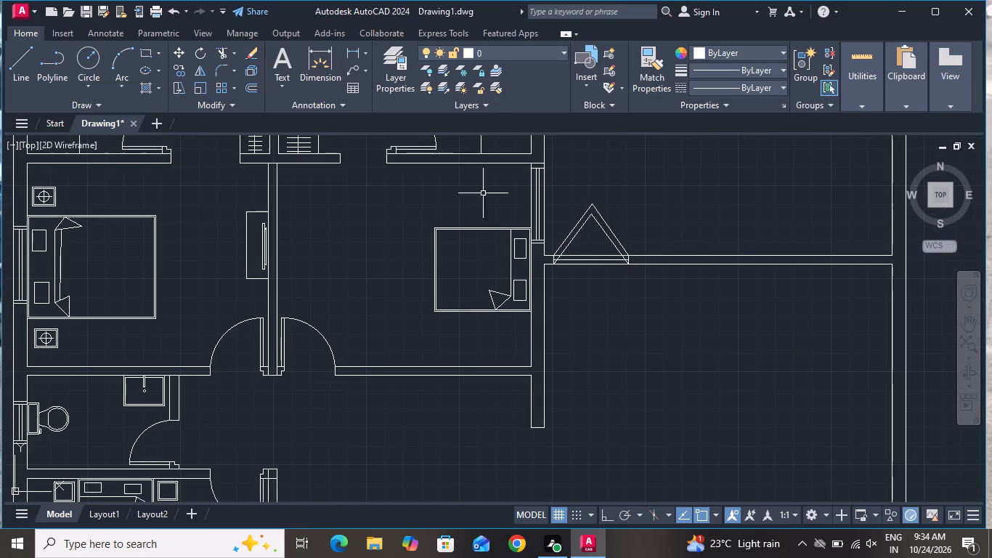
{"action": "left_click", "coordinate": [145, 60]}
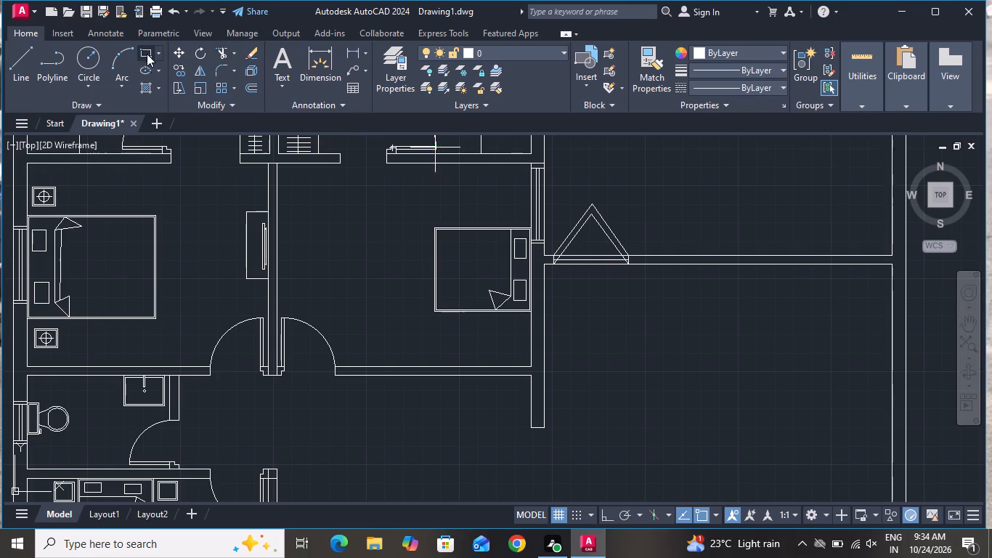
{"action": "left_click", "coordinate": [147, 50]}
{"action": "scroll", "coordinate": [468, 302], "scroll_direction": "down", "scroll_amount": 1}
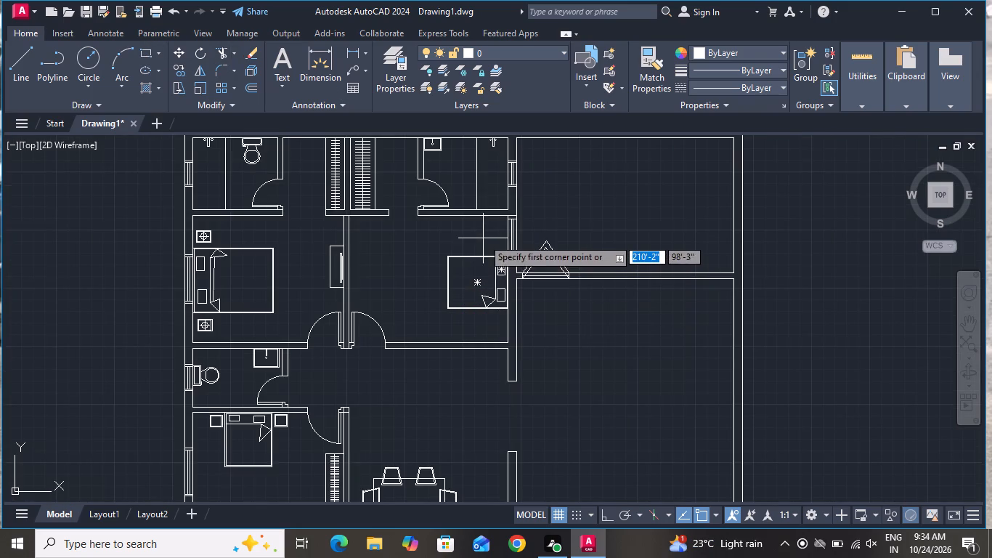
{"action": "scroll", "coordinate": [483, 235], "scroll_direction": "up", "scroll_amount": 2}
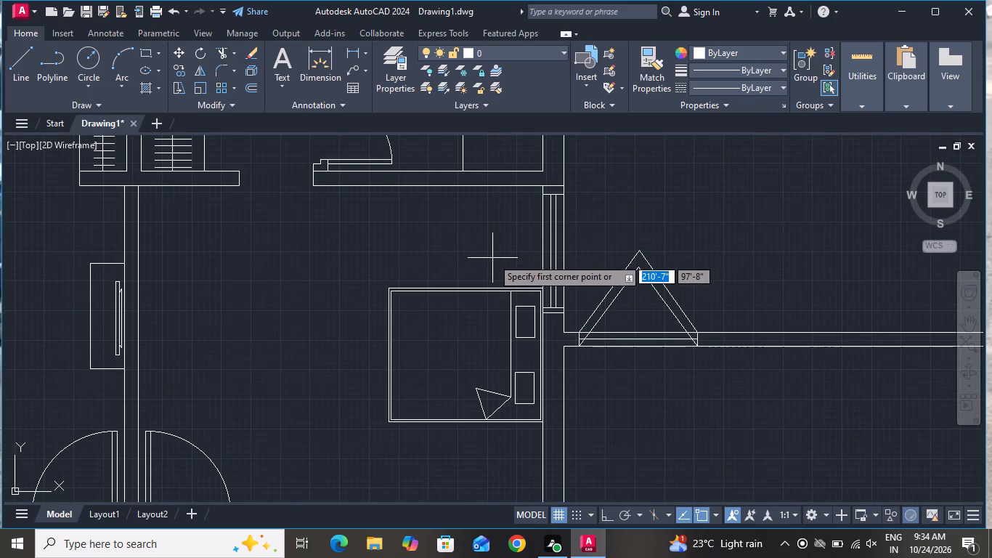
{"action": "left_click", "coordinate": [487, 243]}
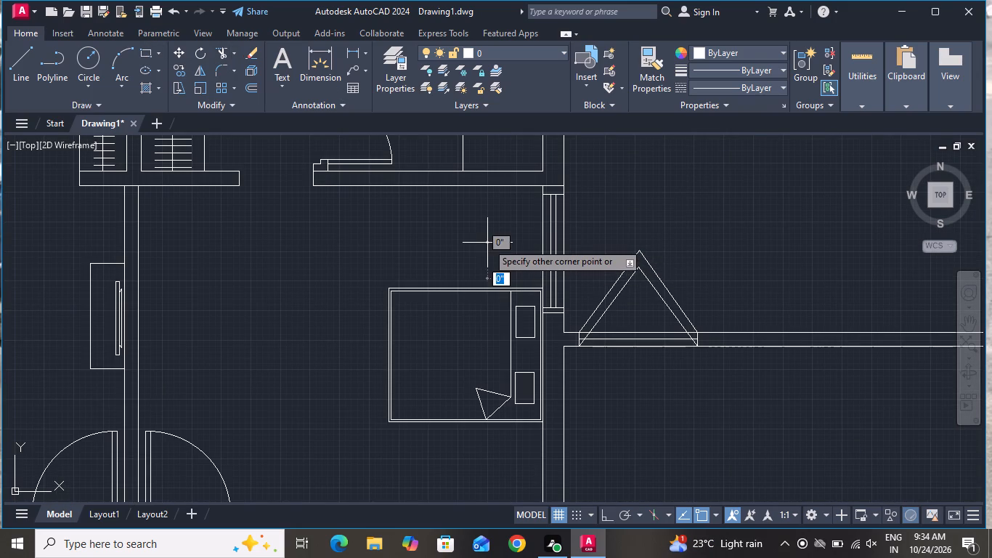
{"action": "left_click", "coordinate": [534, 278]}
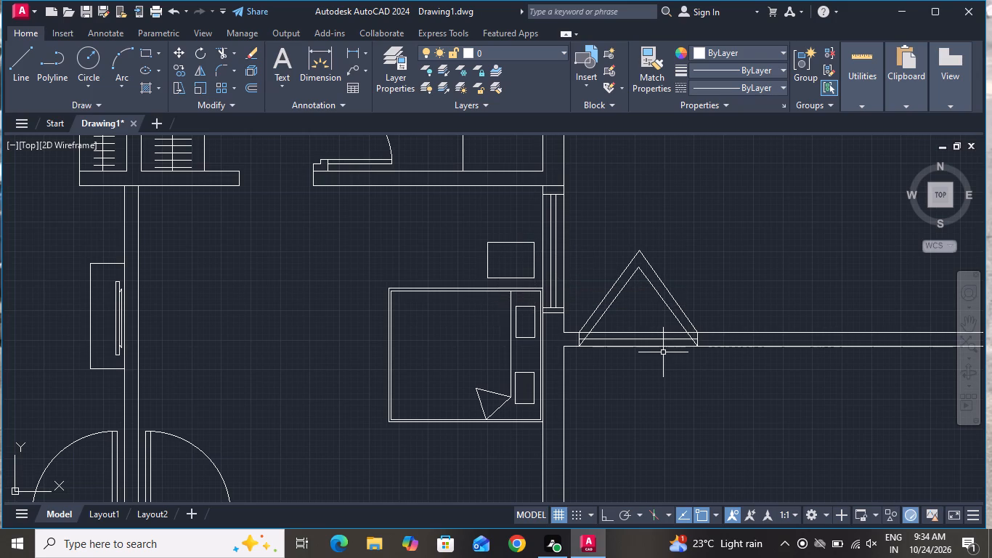
Offset the nightstand rectangle 1" inward.
{"action": "type", "text": "o 1"}
{"action": "key", "text": "shift+quotedbl"}
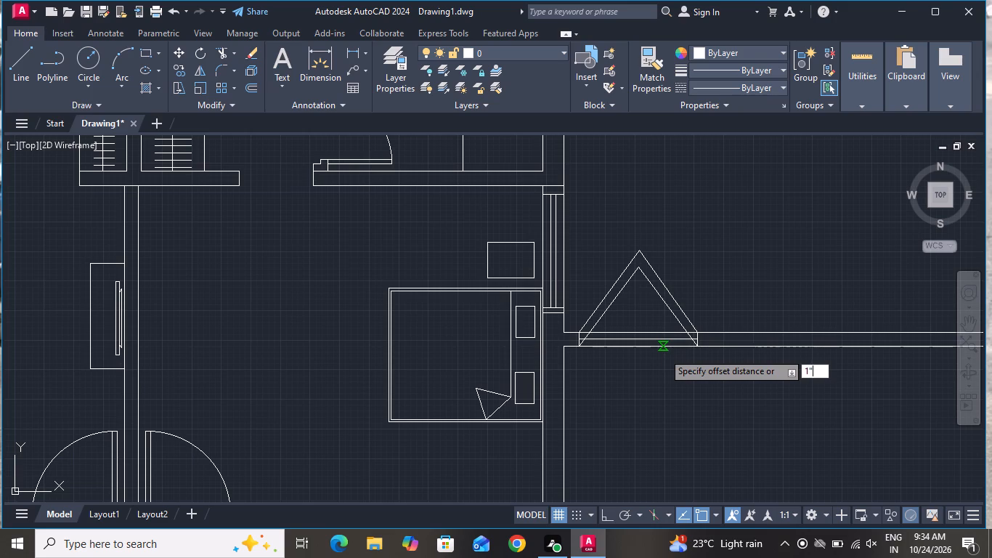
{"action": "key", "text": "Return"}
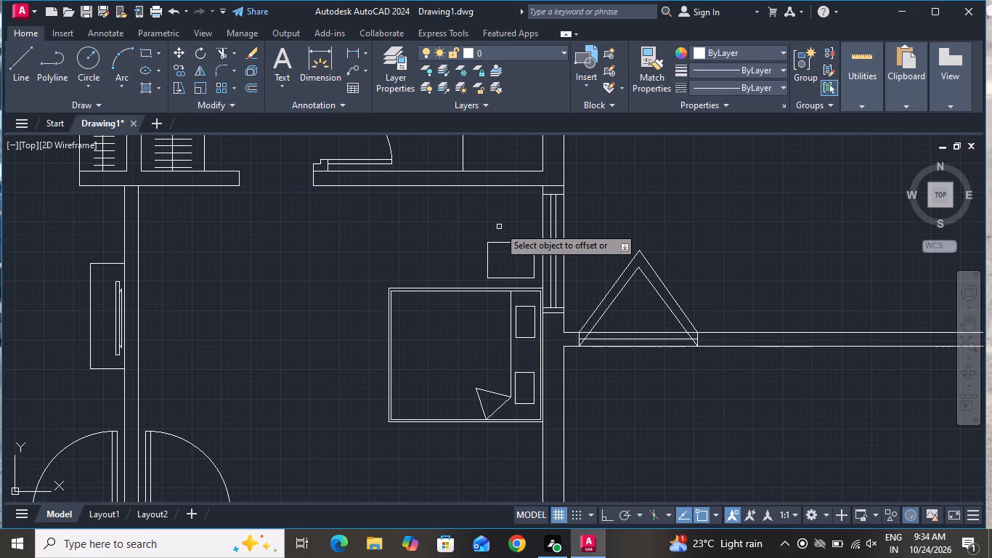
{"action": "scroll", "coordinate": [499, 227], "scroll_direction": "up", "scroll_amount": 1}
{"action": "left_click", "coordinate": [514, 253]}
{"action": "left_click", "coordinate": [514, 277]}
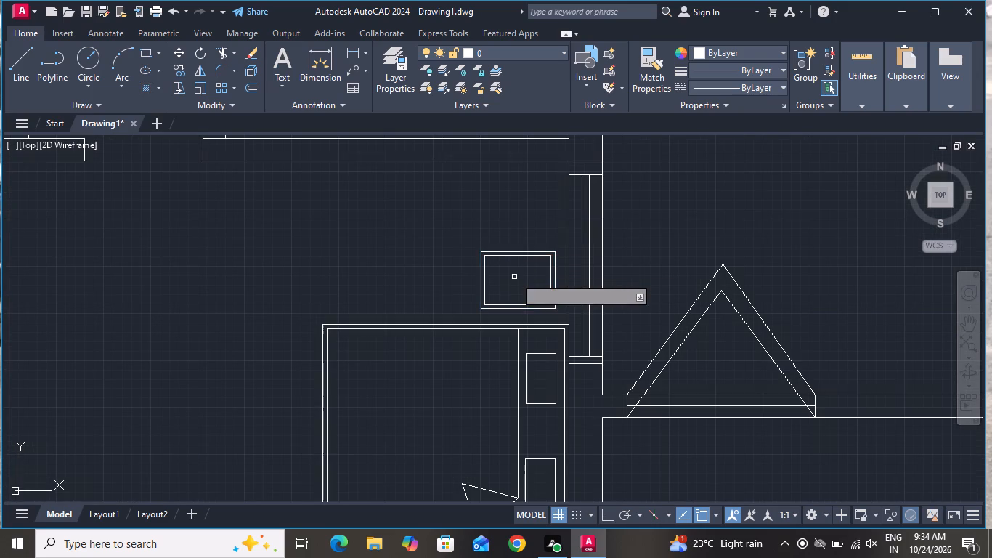
{"action": "right_click", "coordinate": [510, 279]}
{"action": "left_click", "coordinate": [541, 304]}
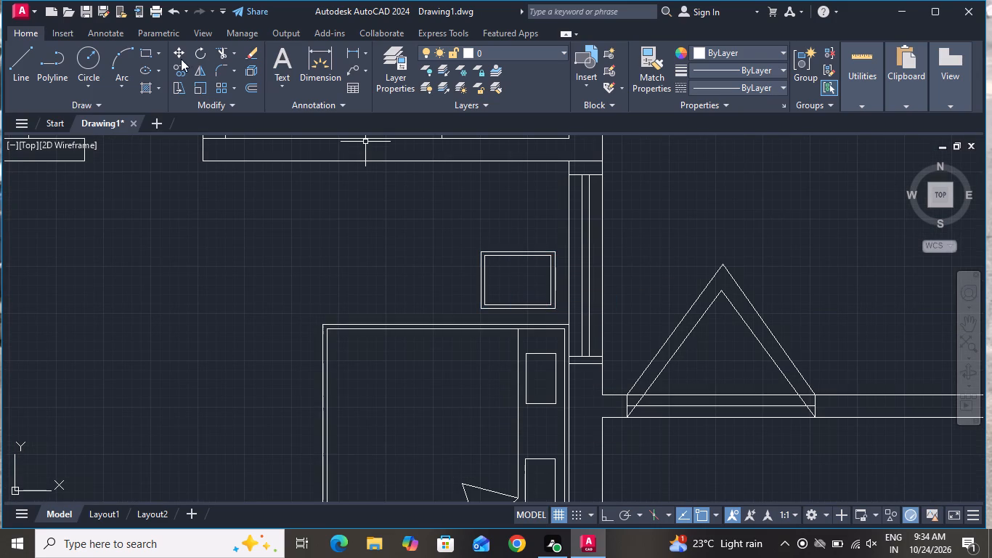
Draw a lamp circle centred inside the new nightstand above the second bedroom's bed.
{"action": "left_click", "coordinate": [96, 60]}
{"action": "scroll", "coordinate": [497, 275], "scroll_direction": "up", "scroll_amount": 1}
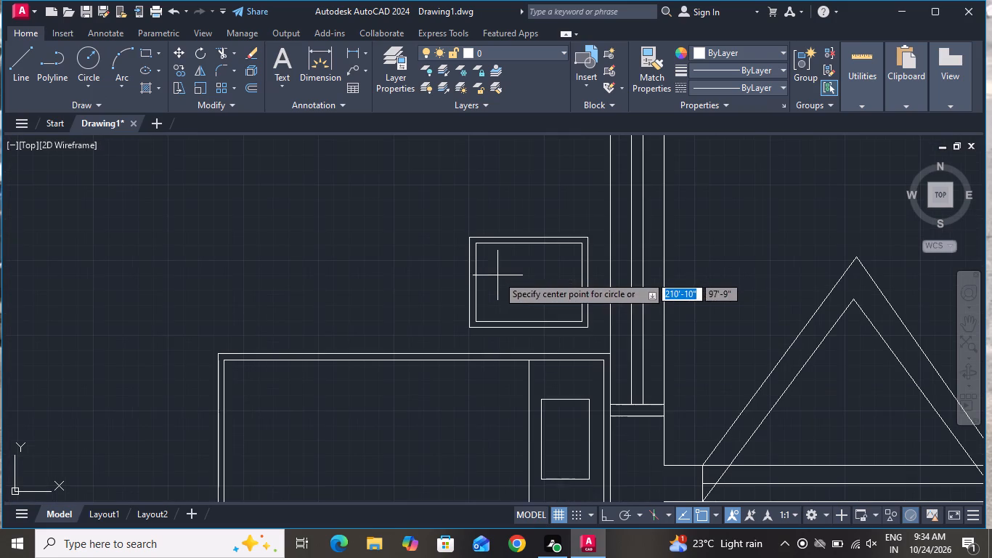
{"action": "left_click", "coordinate": [527, 285]}
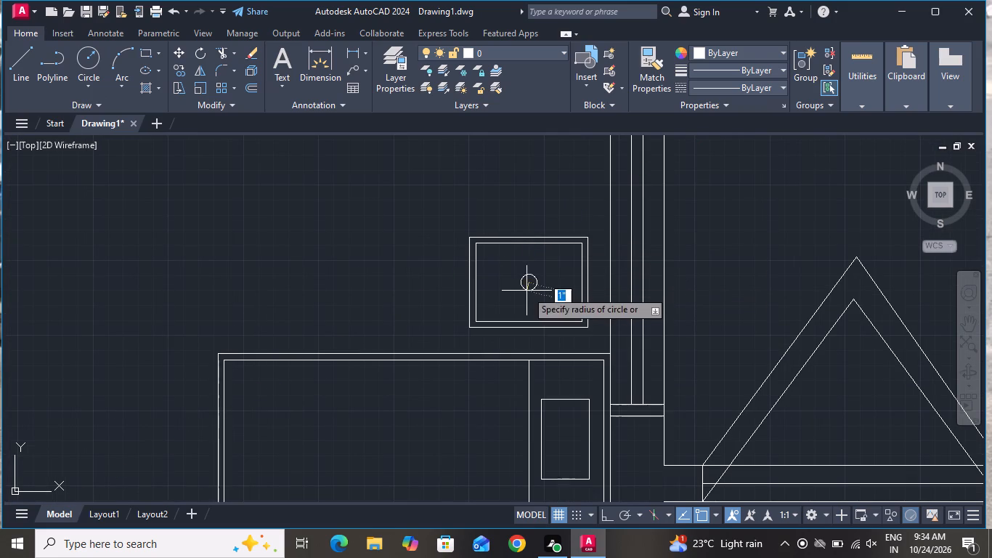
{"action": "left_click", "coordinate": [535, 309]}
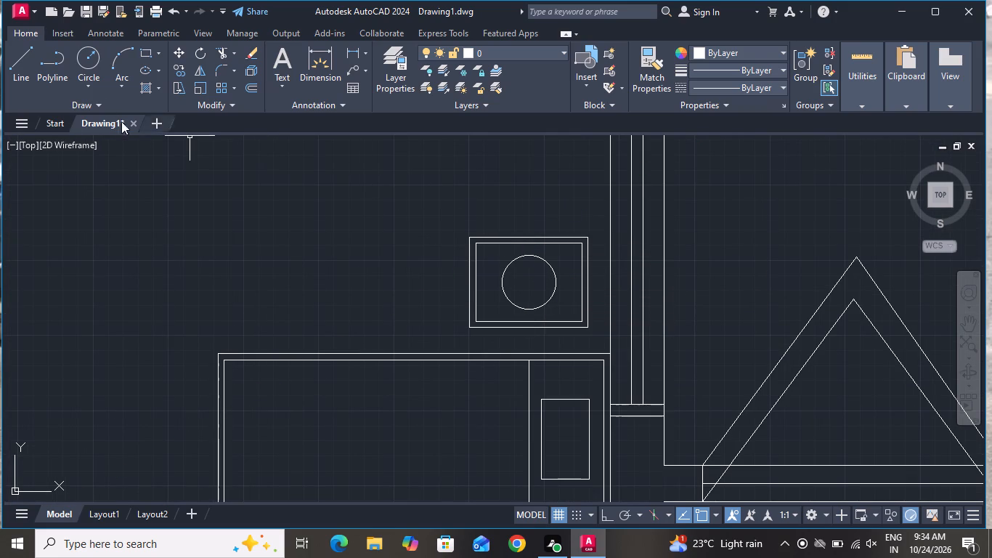
Draw a horizontal line about 1'-2" long through the lamp circle's centre, extending past the circle on both sides.
{"action": "left_click", "coordinate": [10, 53]}
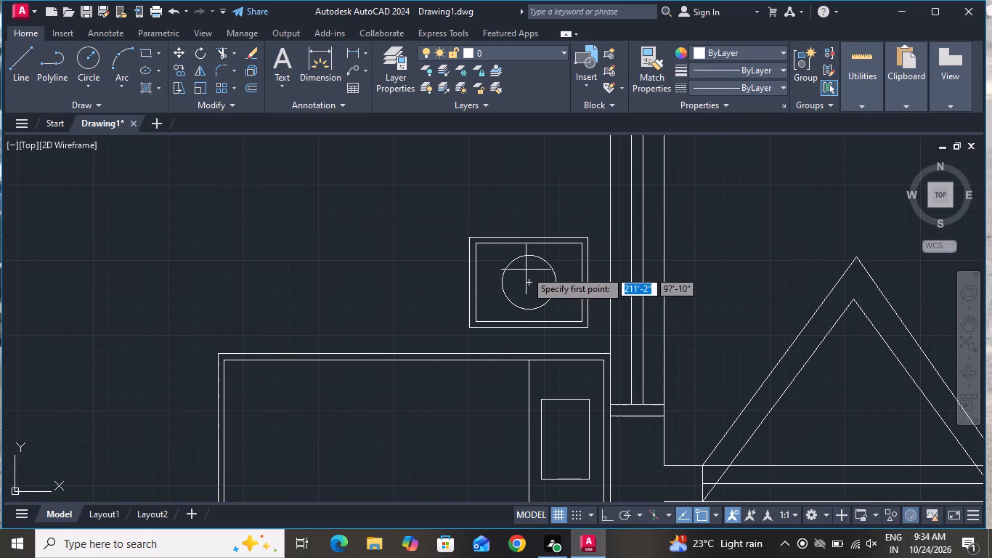
{"action": "left_click", "coordinate": [487, 281]}
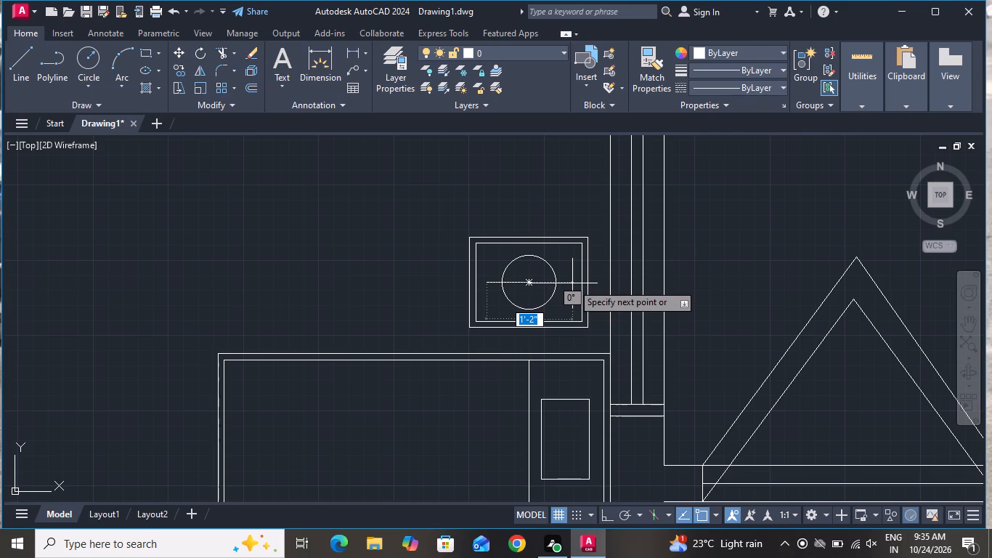
{"action": "left_click", "coordinate": [572, 283]}
{"action": "right_click", "coordinate": [572, 283]}
{"action": "left_click", "coordinate": [575, 302]}
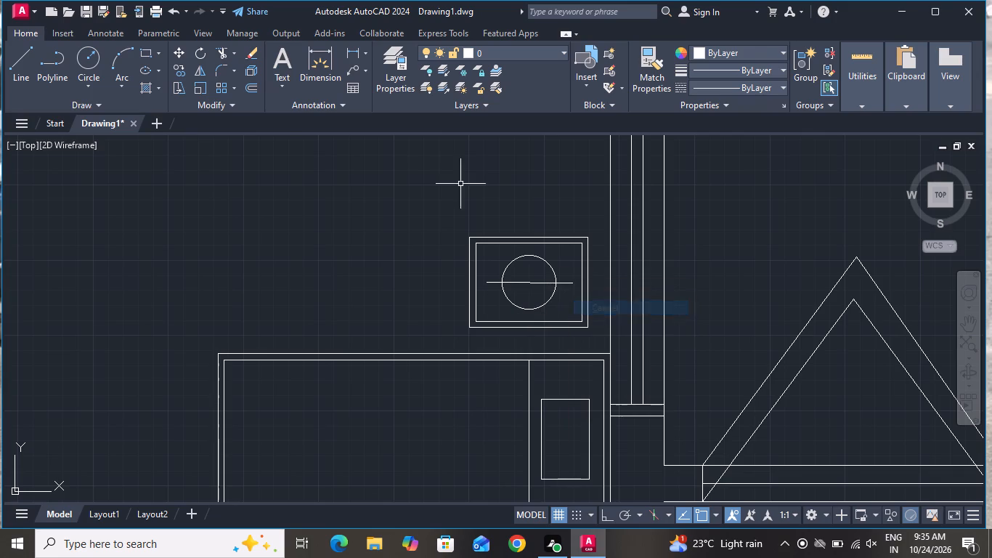
Draw a vertical line about 11" long through the lamp circle's centre, extending past it above and below to complete the cross.
{"action": "left_click", "coordinate": [26, 75]}
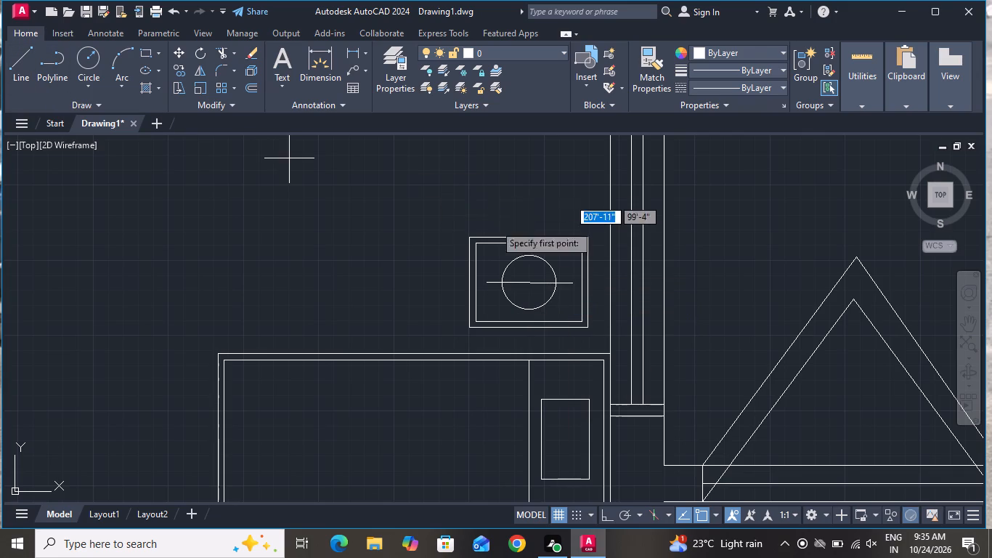
{"action": "scroll", "coordinate": [524, 260], "scroll_direction": "up", "scroll_amount": 2}
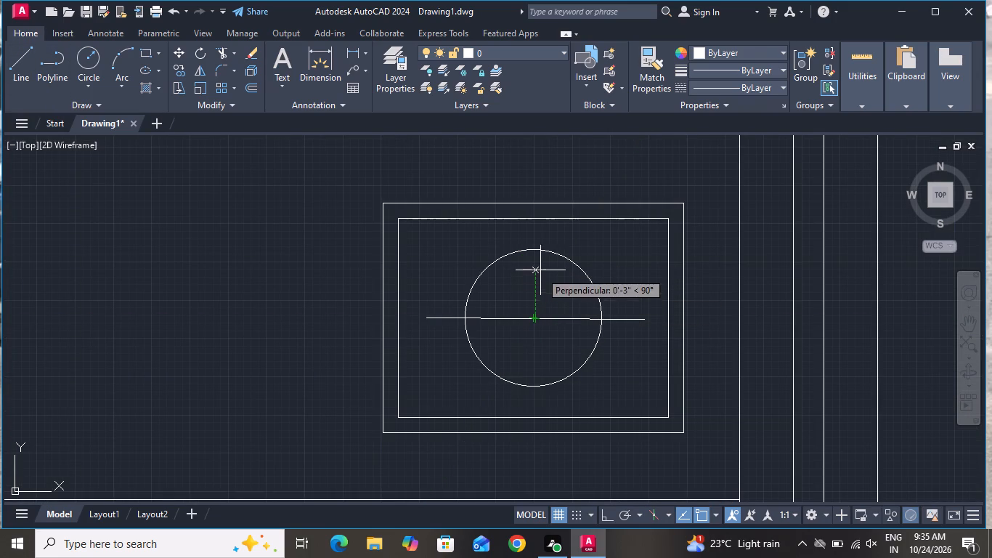
{"action": "left_click", "coordinate": [537, 227]}
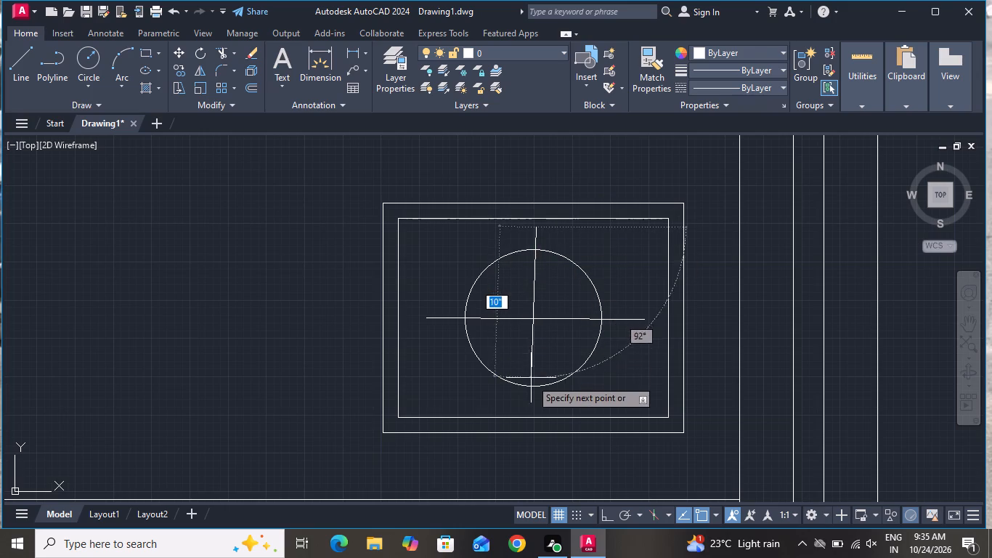
{"action": "scroll", "coordinate": [548, 379], "scroll_direction": "down", "scroll_amount": 1}
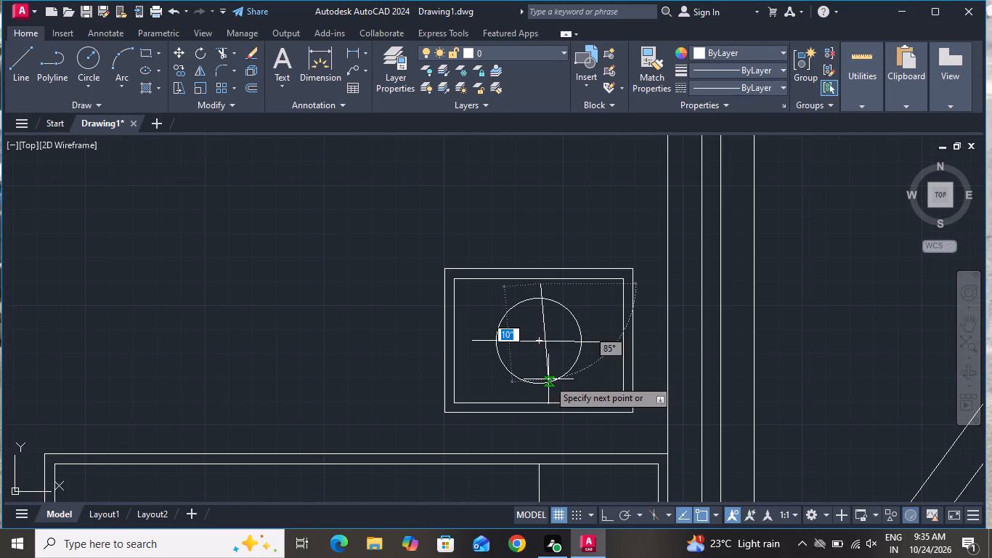
{"action": "scroll", "coordinate": [531, 390], "scroll_direction": "up", "scroll_amount": 3}
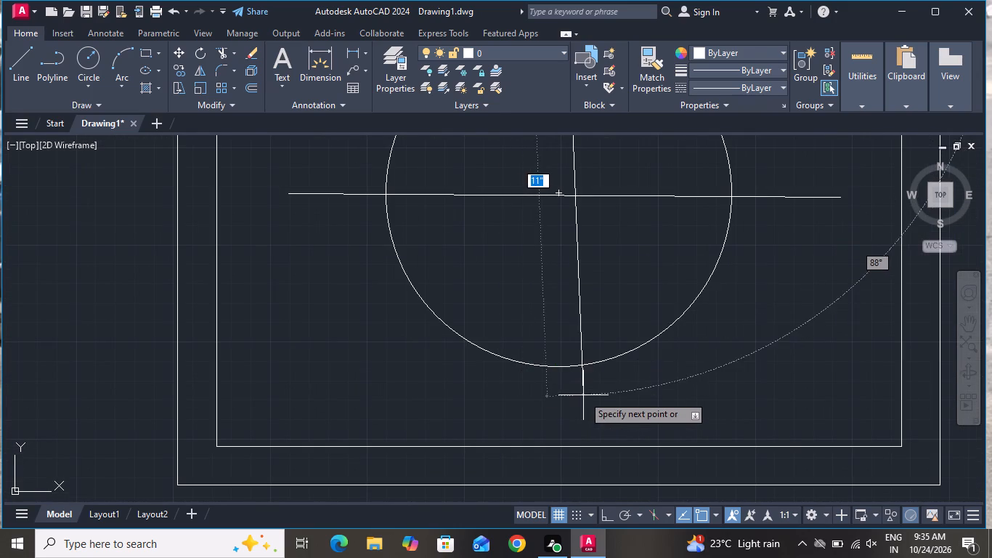
{"action": "scroll", "coordinate": [585, 396], "scroll_direction": "down", "scroll_amount": 1}
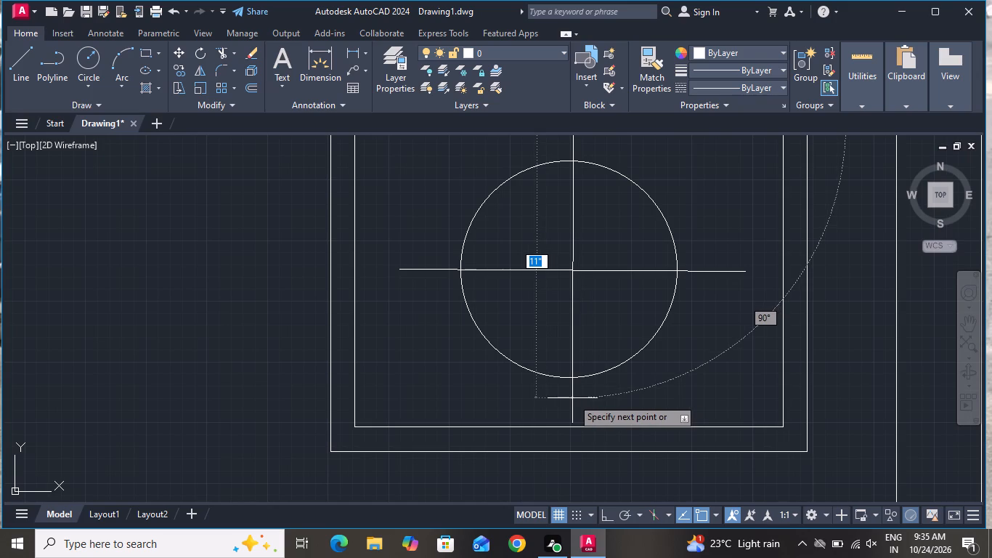
{"action": "scroll", "coordinate": [575, 396], "scroll_direction": "up", "scroll_amount": 1}
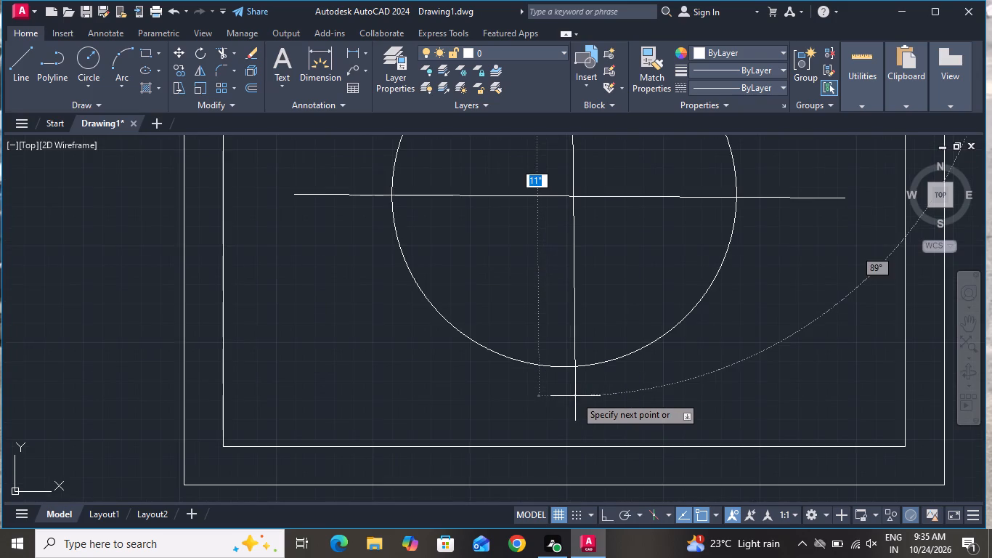
{"action": "scroll", "coordinate": [575, 396], "scroll_direction": "up", "scroll_amount": 1}
{"action": "left_click", "coordinate": [569, 418]}
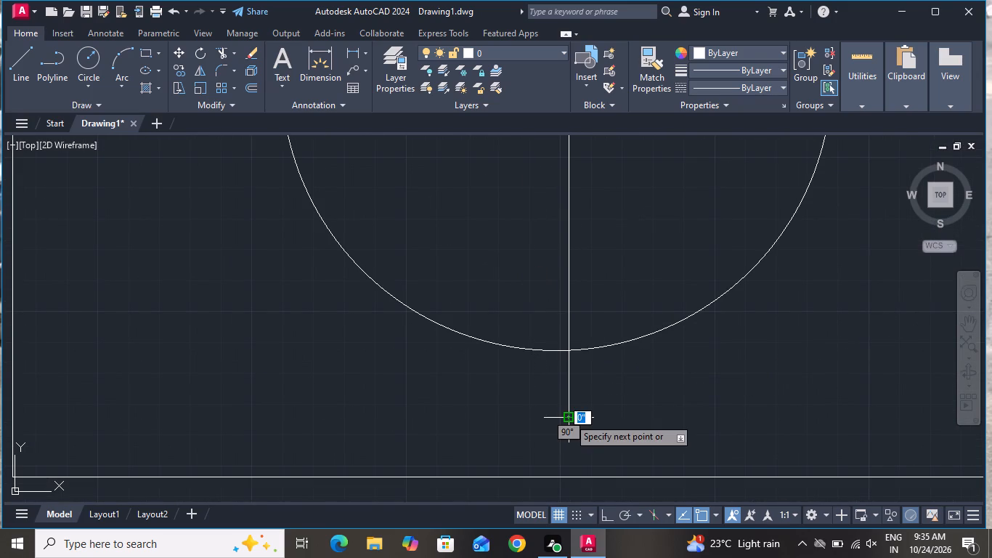
{"action": "right_click", "coordinate": [569, 418]}
{"action": "left_click", "coordinate": [604, 278]}
Copy the nightstand with its lamp about 6'-7" down, placing it just below the second bedroom's bed.
{"action": "scroll", "coordinate": [604, 284], "scroll_direction": "down", "scroll_amount": 2}
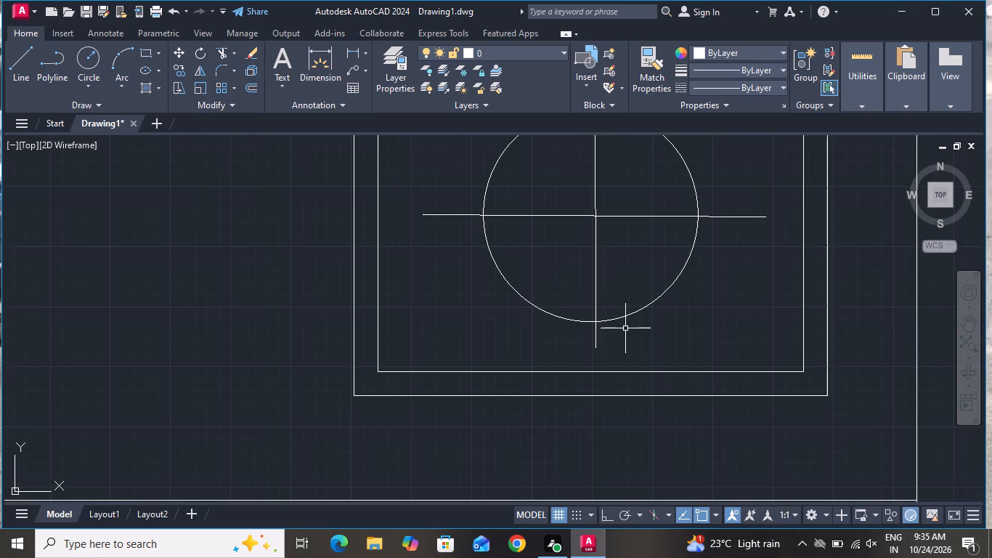
{"action": "scroll", "coordinate": [625, 328], "scroll_direction": "down", "scroll_amount": 3}
{"action": "left_click", "coordinate": [690, 249]}
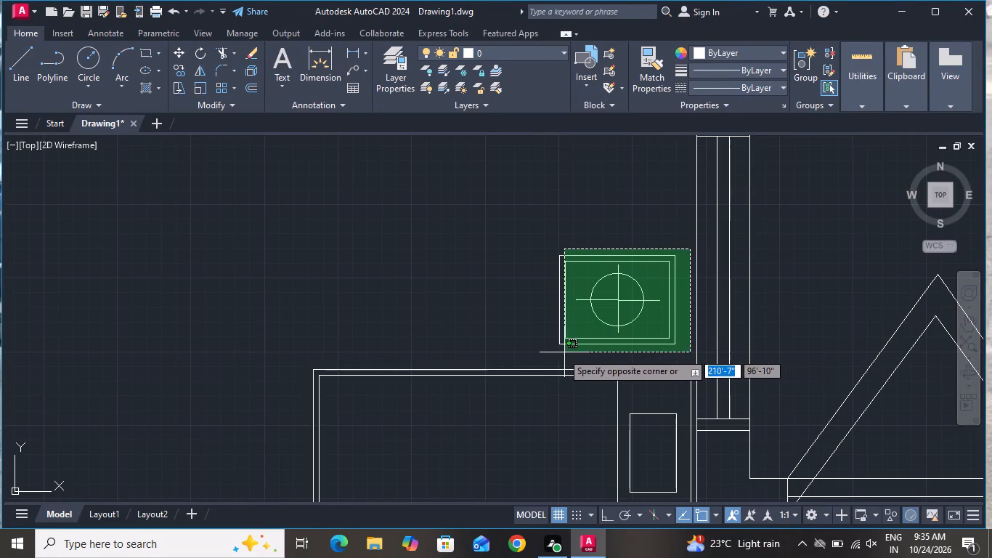
{"action": "left_click", "coordinate": [540, 352]}
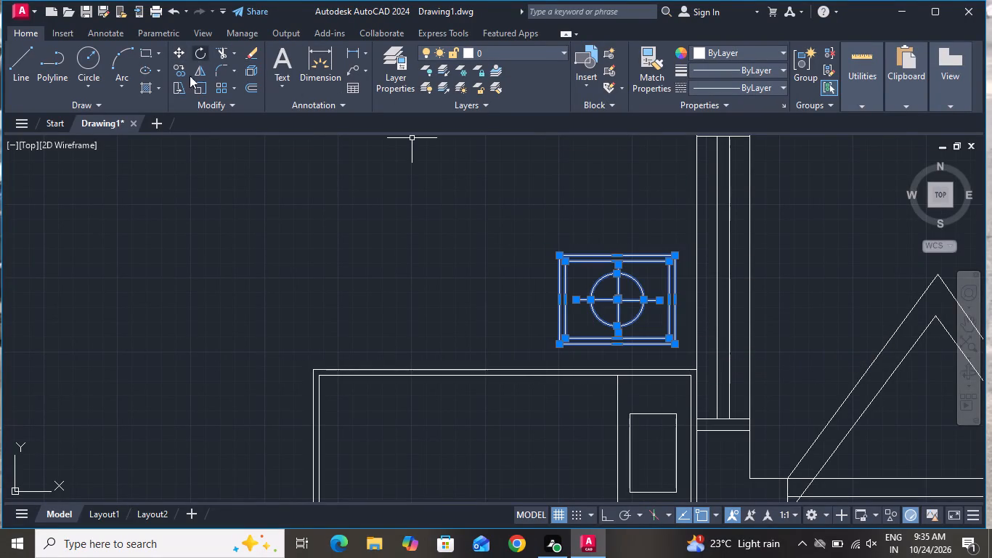
{"action": "left_click", "coordinate": [179, 76]}
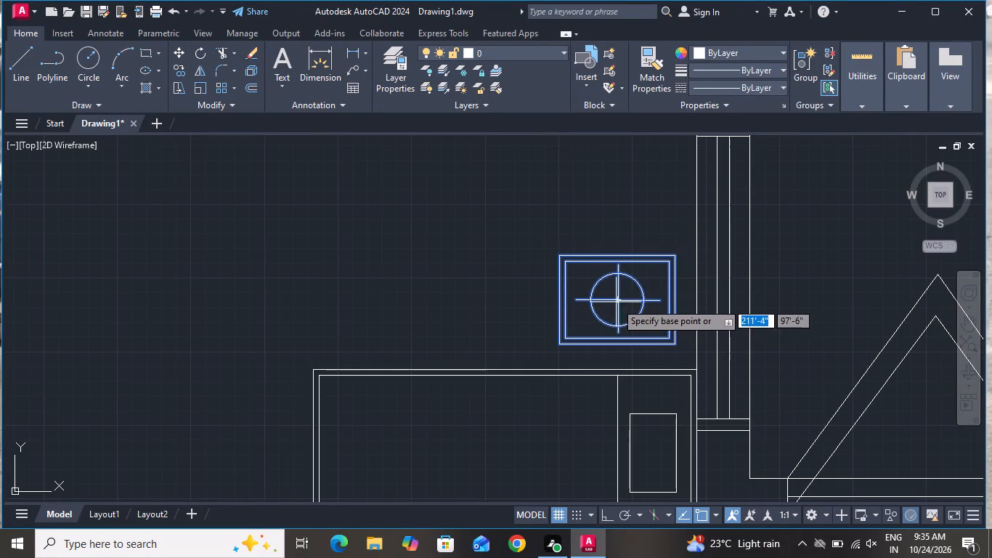
{"action": "left_click", "coordinate": [615, 302]}
{"action": "scroll", "coordinate": [621, 254], "scroll_direction": "down", "scroll_amount": 4}
{"action": "scroll", "coordinate": [621, 340], "scroll_direction": "up", "scroll_amount": 1}
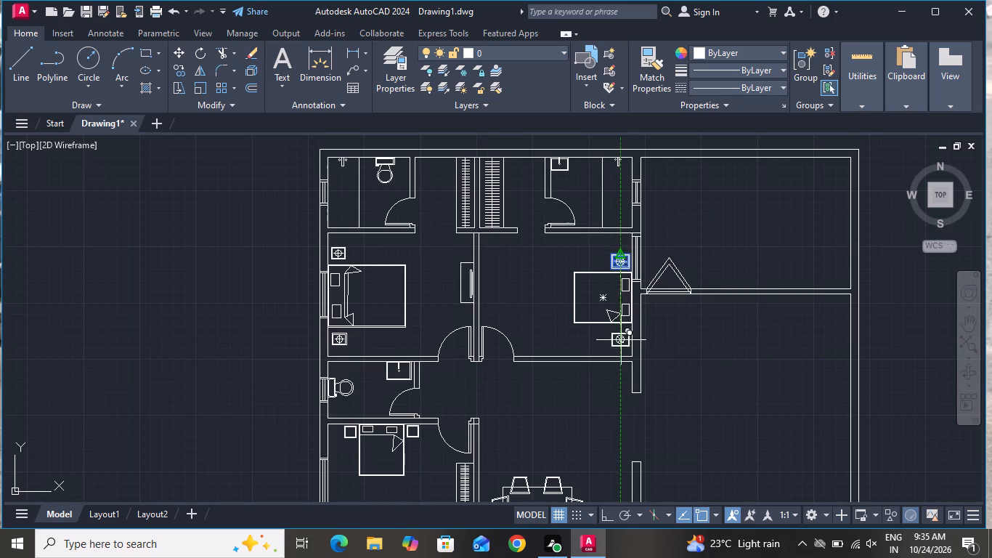
{"action": "scroll", "coordinate": [621, 340], "scroll_direction": "up", "scroll_amount": 3}
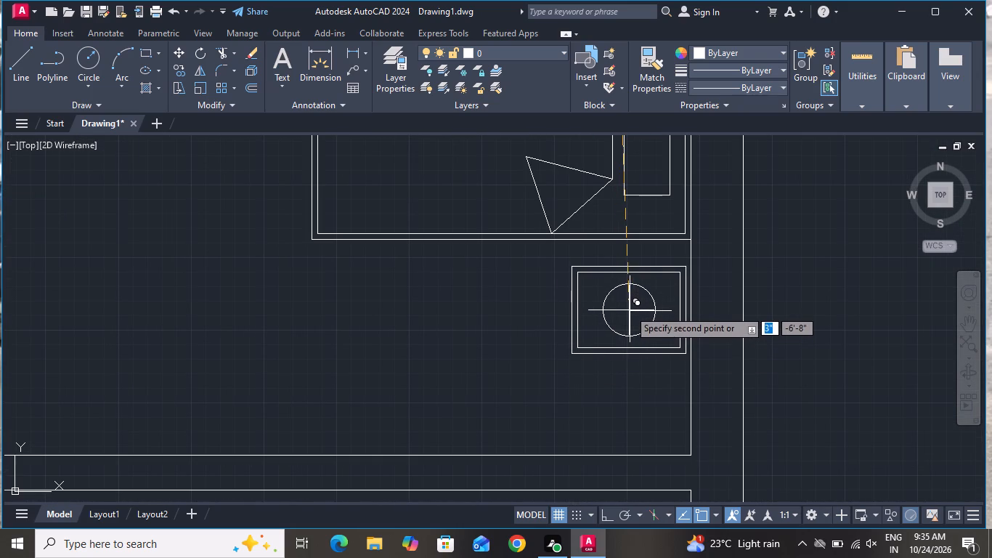
{"action": "left_click", "coordinate": [623, 302]}
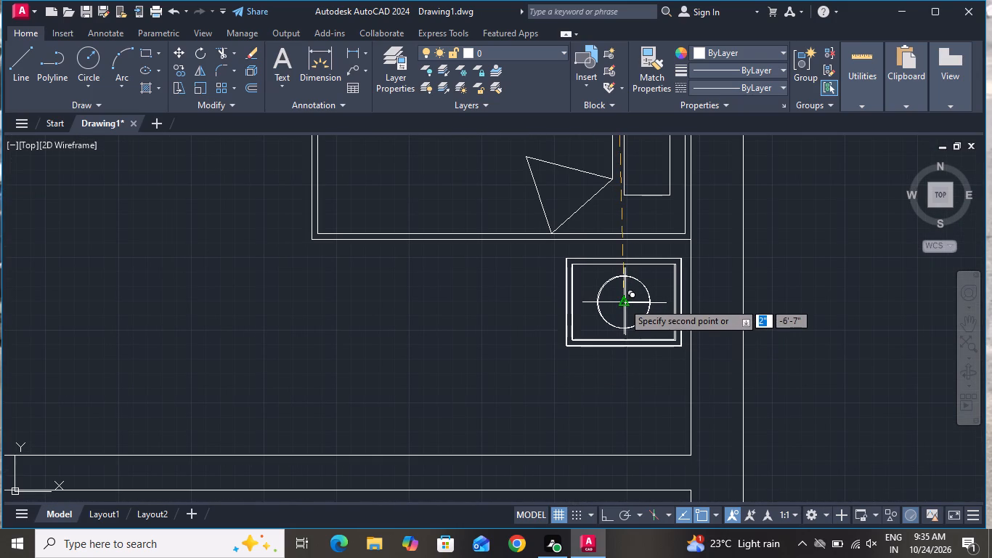
{"action": "right_click", "coordinate": [623, 302]}
{"action": "left_click", "coordinate": [646, 328]}
Draw a TV unit rectangle about 1' by 3'-10" against the second bedroom's side of the shared wall, opposite the first bedroom's unit.
{"action": "scroll", "coordinate": [632, 343], "scroll_direction": "down", "scroll_amount": 2}
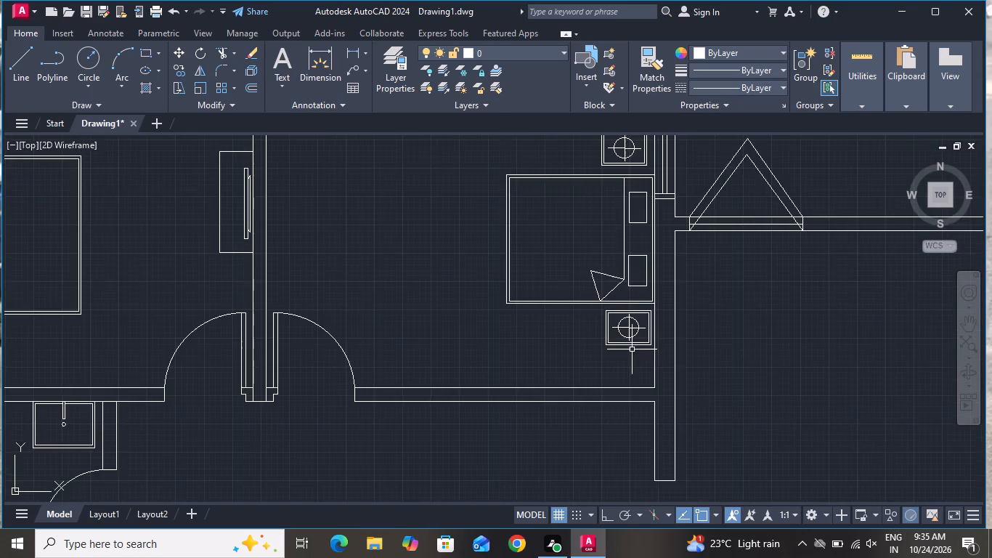
{"action": "scroll", "coordinate": [632, 349], "scroll_direction": "down", "scroll_amount": 2}
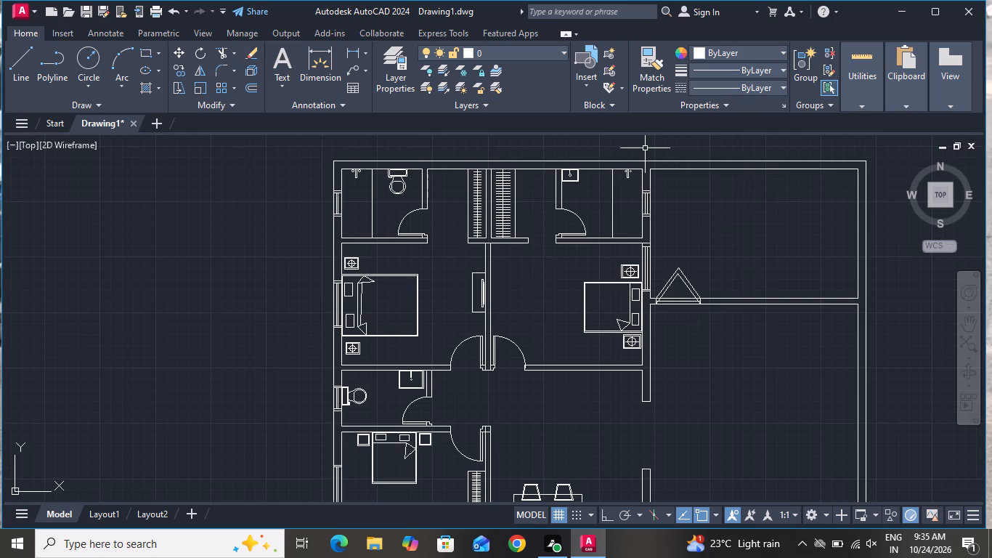
{"action": "left_click", "coordinate": [139, 52]}
{"action": "scroll", "coordinate": [524, 281], "scroll_direction": "up", "scroll_amount": 2}
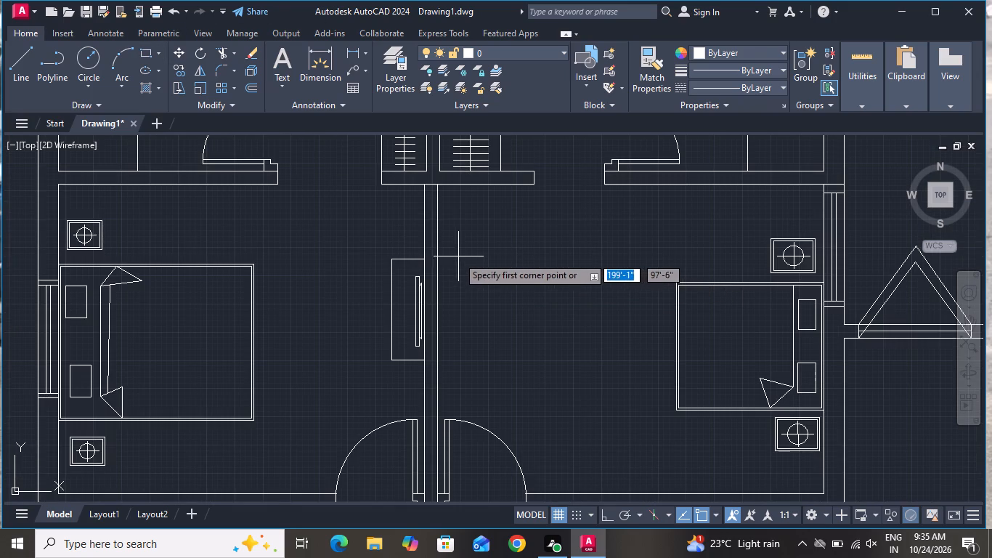
{"action": "left_click", "coordinate": [438, 259]}
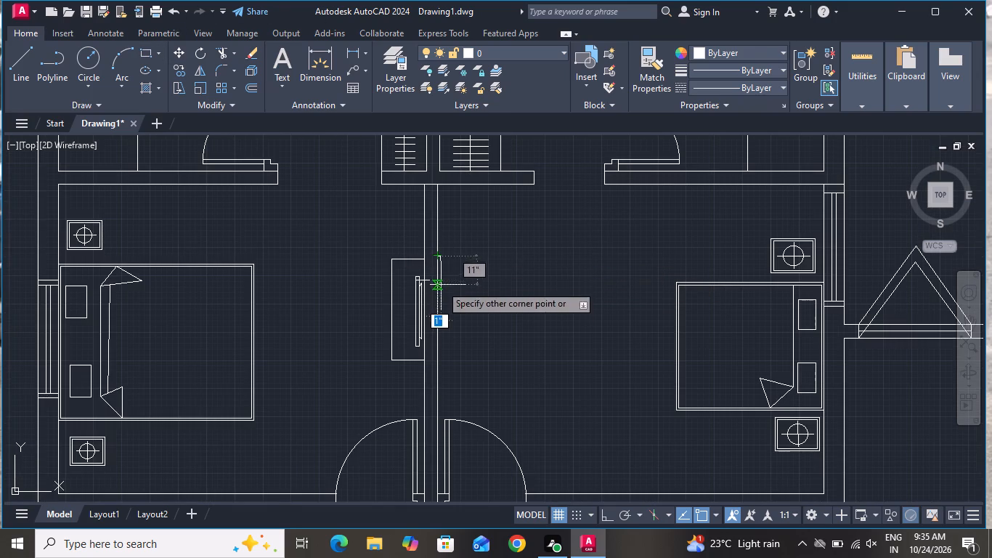
{"action": "left_click", "coordinate": [468, 359]}
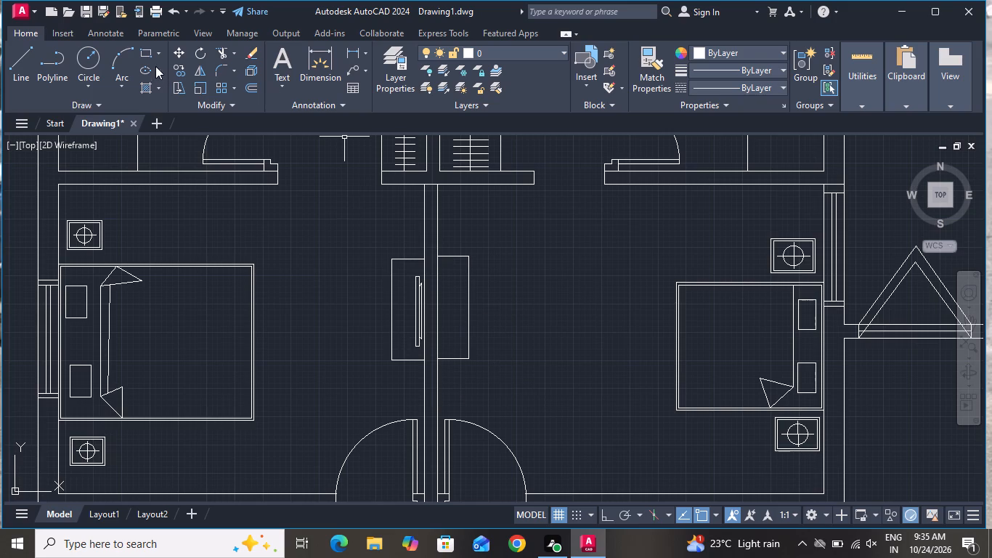
Draw a narrow TV rectangle about 2" by 2'-10" inside the second bedroom's TV unit.
{"action": "left_click", "coordinate": [144, 50]}
{"action": "scroll", "coordinate": [479, 303], "scroll_direction": "up", "scroll_amount": 1}
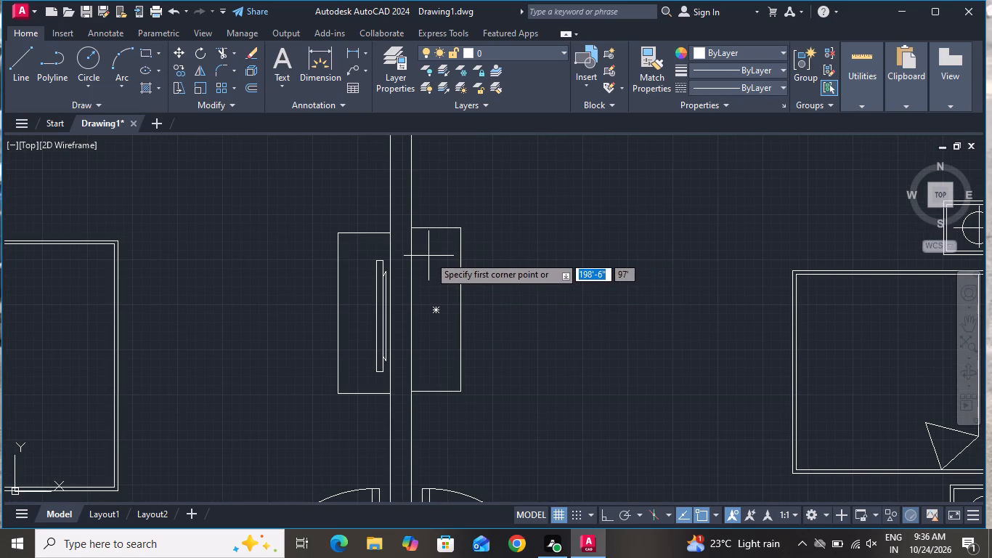
{"action": "left_click", "coordinate": [440, 251]}
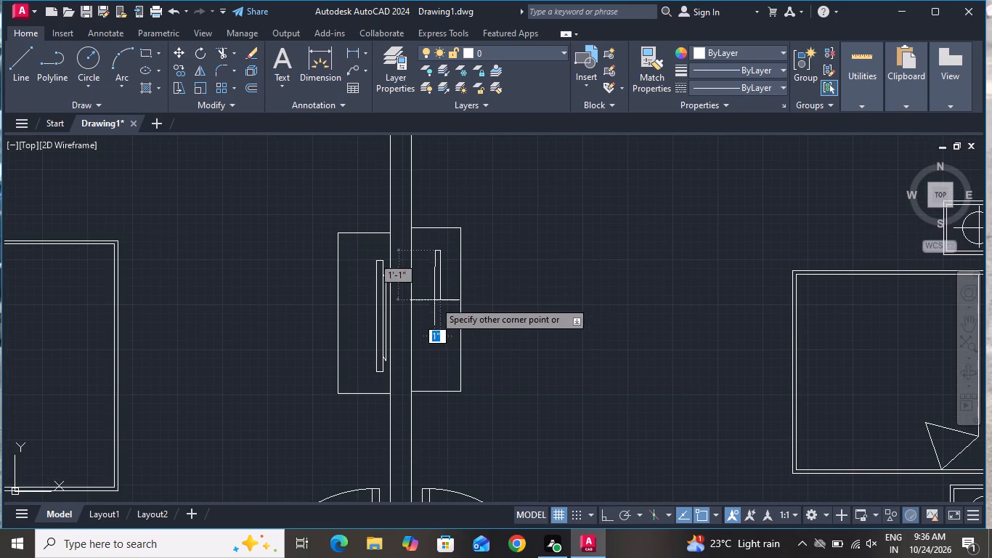
{"action": "left_click", "coordinate": [432, 373]}
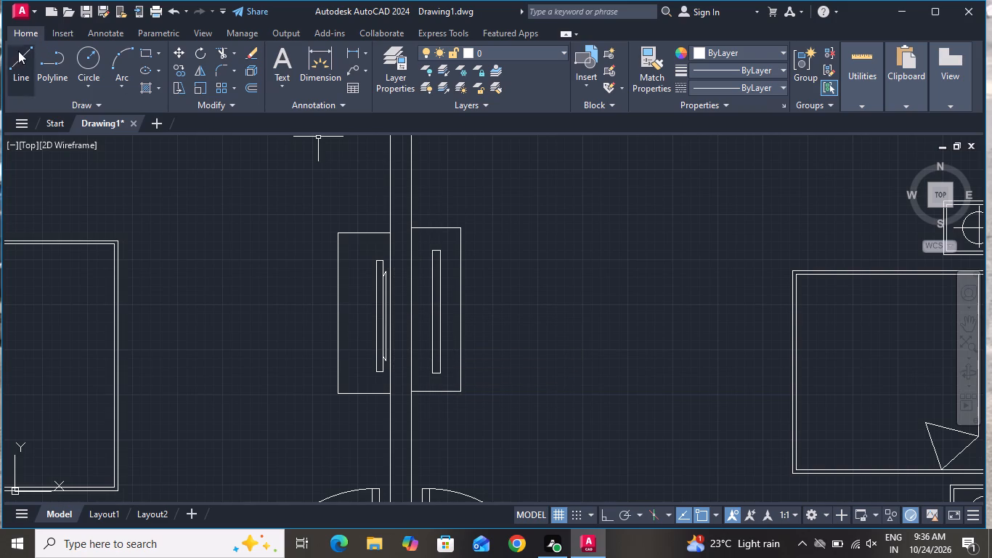
Draw the TV's tapered back in the second bedroom: a wall-side line about 2'-3" long joined to the TV rectangle by two short diagonals.
{"action": "left_click", "coordinate": [17, 52]}
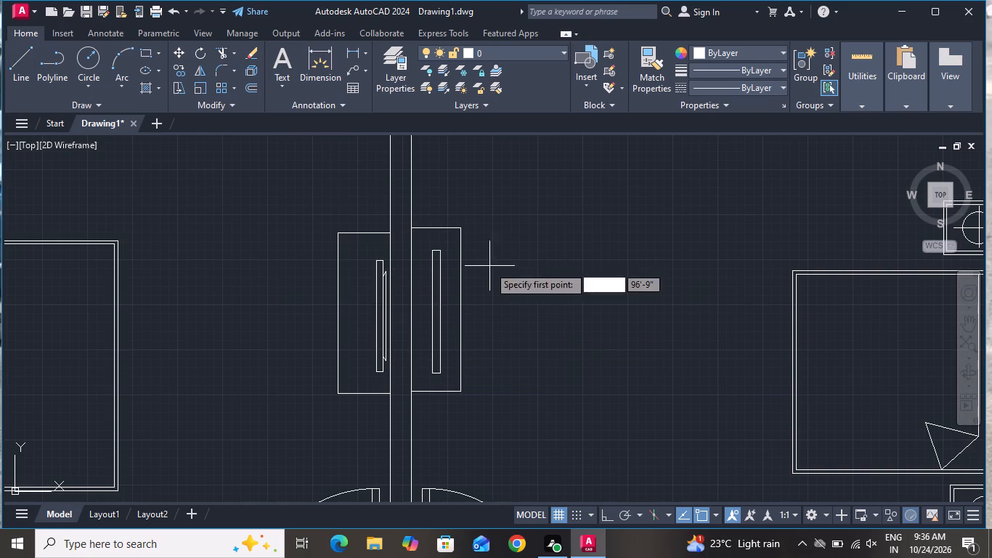
{"action": "scroll", "coordinate": [464, 272], "scroll_direction": "up", "scroll_amount": 1}
{"action": "scroll", "coordinate": [399, 251], "scroll_direction": "up", "scroll_amount": 2}
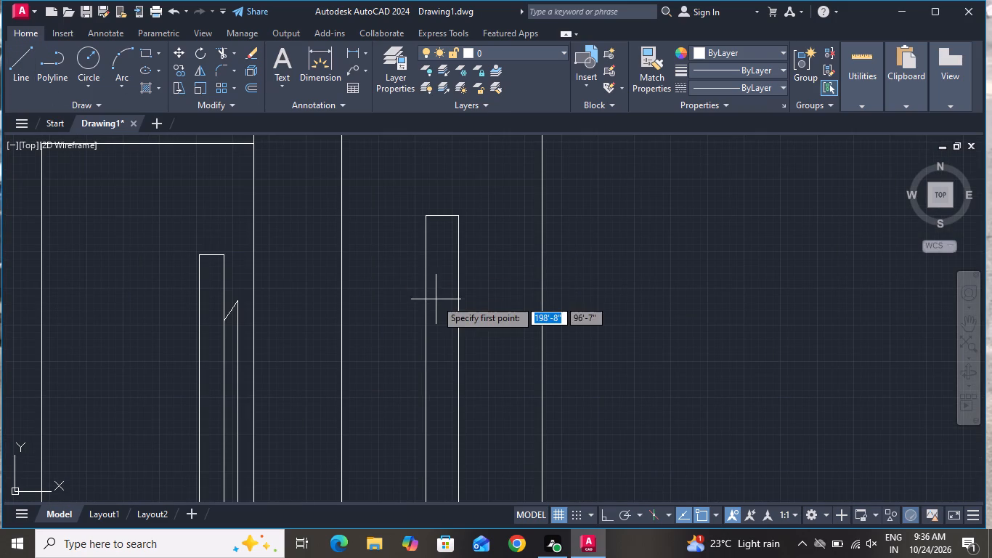
{"action": "left_click", "coordinate": [427, 267]}
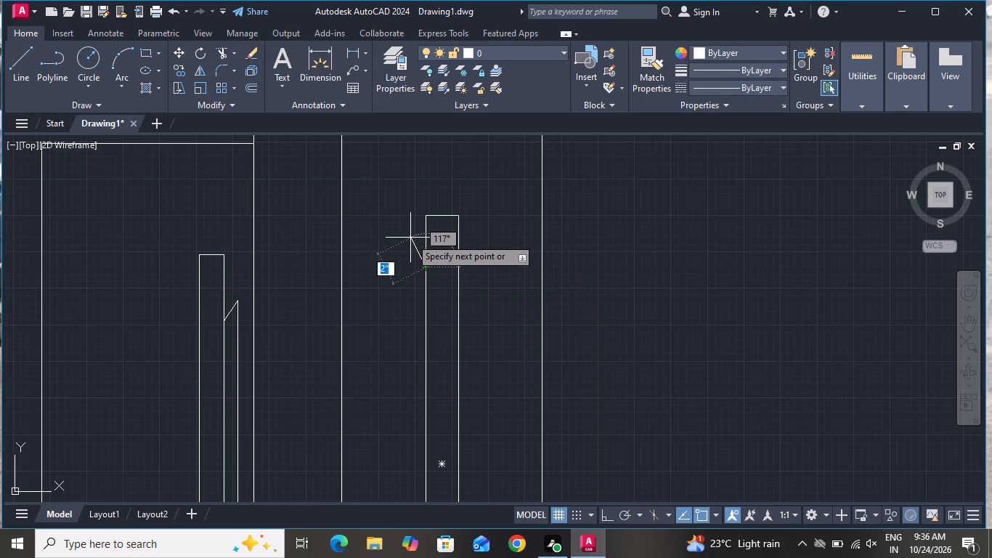
{"action": "left_click", "coordinate": [402, 245]}
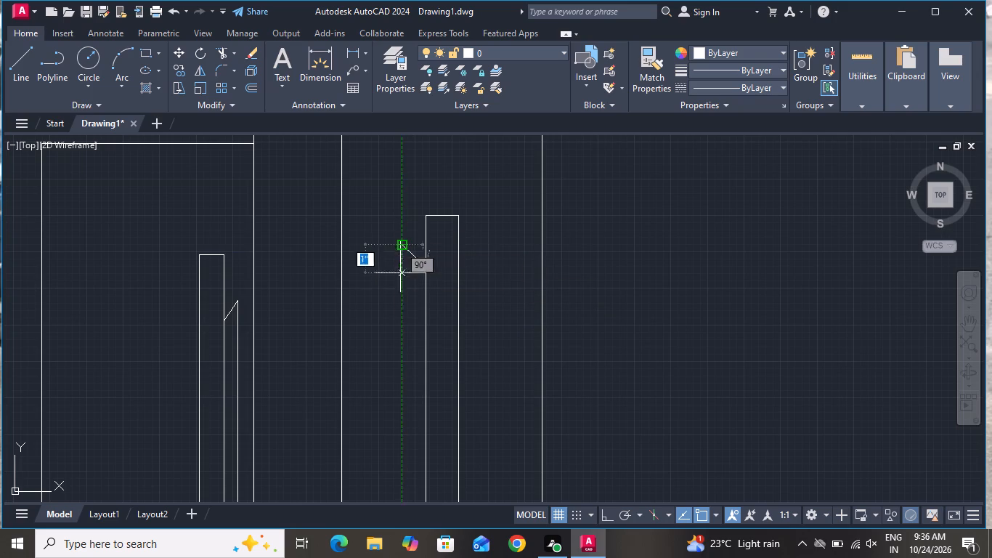
{"action": "scroll", "coordinate": [415, 266], "scroll_direction": "down", "scroll_amount": 2}
{"action": "scroll", "coordinate": [394, 367], "scroll_direction": "up", "scroll_amount": 2}
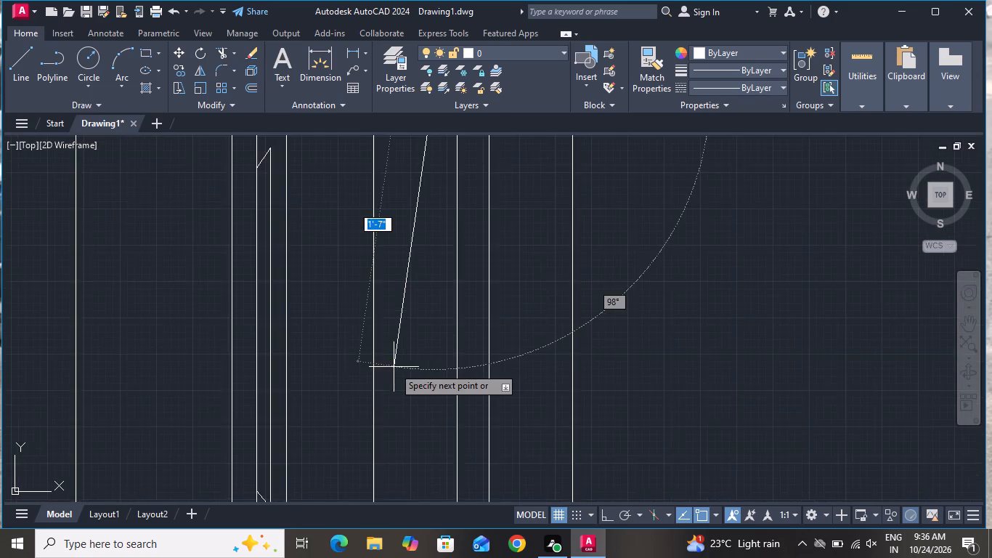
{"action": "scroll", "coordinate": [394, 367], "scroll_direction": "up", "scroll_amount": 1}
{"action": "scroll", "coordinate": [419, 353], "scroll_direction": "down", "scroll_amount": 4}
{"action": "scroll", "coordinate": [425, 386], "scroll_direction": "up", "scroll_amount": 2}
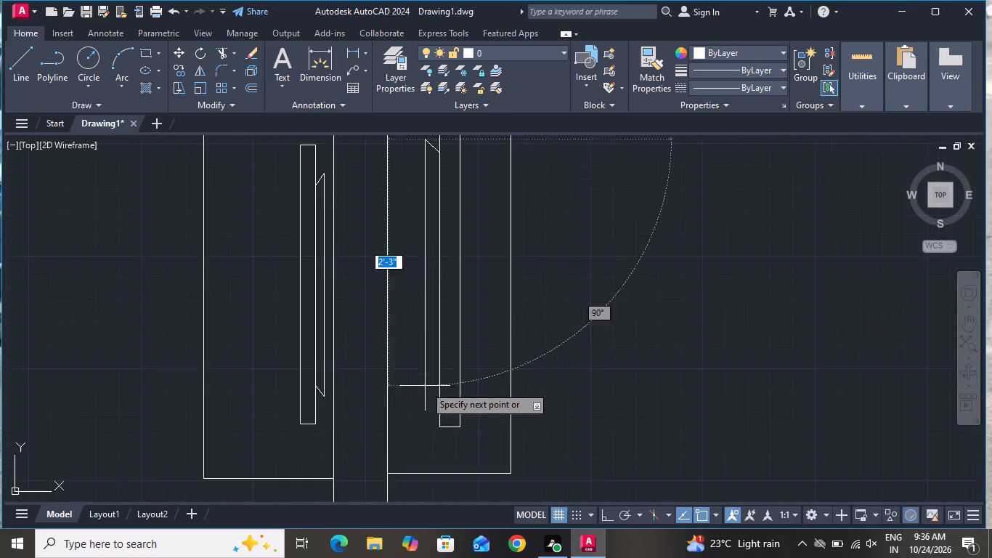
{"action": "scroll", "coordinate": [425, 386], "scroll_direction": "up", "scroll_amount": 2}
{"action": "scroll", "coordinate": [425, 386], "scroll_direction": "down", "scroll_amount": 4}
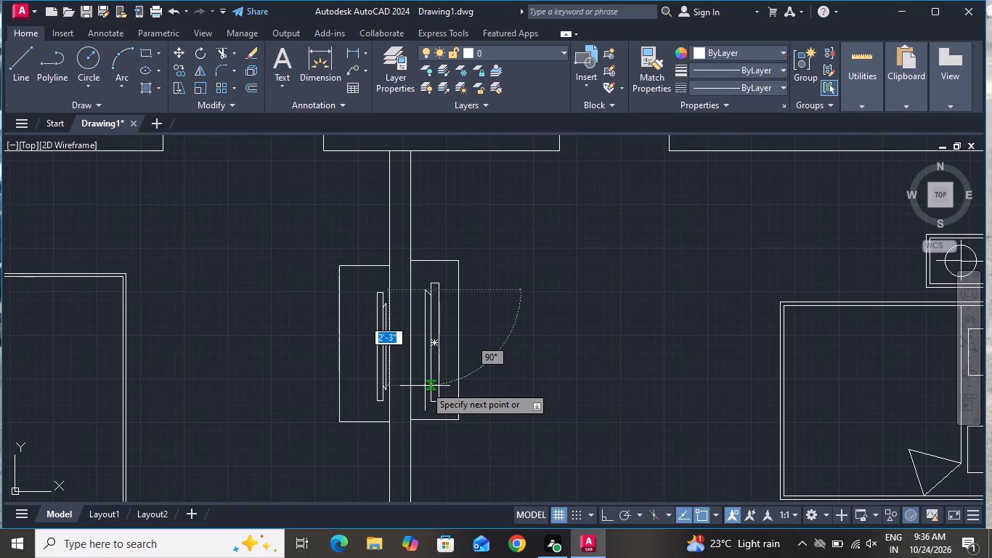
{"action": "scroll", "coordinate": [425, 386], "scroll_direction": "up", "scroll_amount": 3}
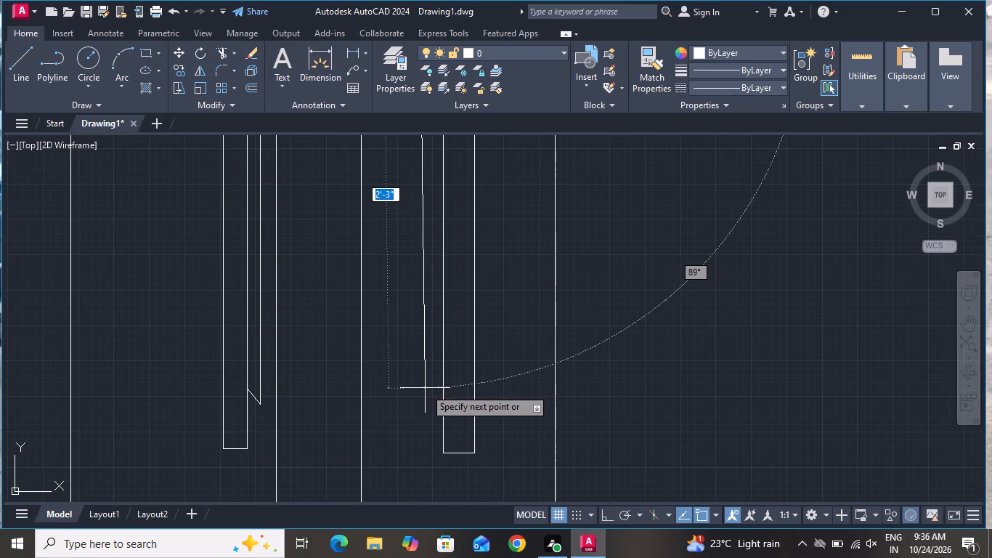
{"action": "left_click", "coordinate": [425, 388]}
{"action": "left_click", "coordinate": [442, 365]}
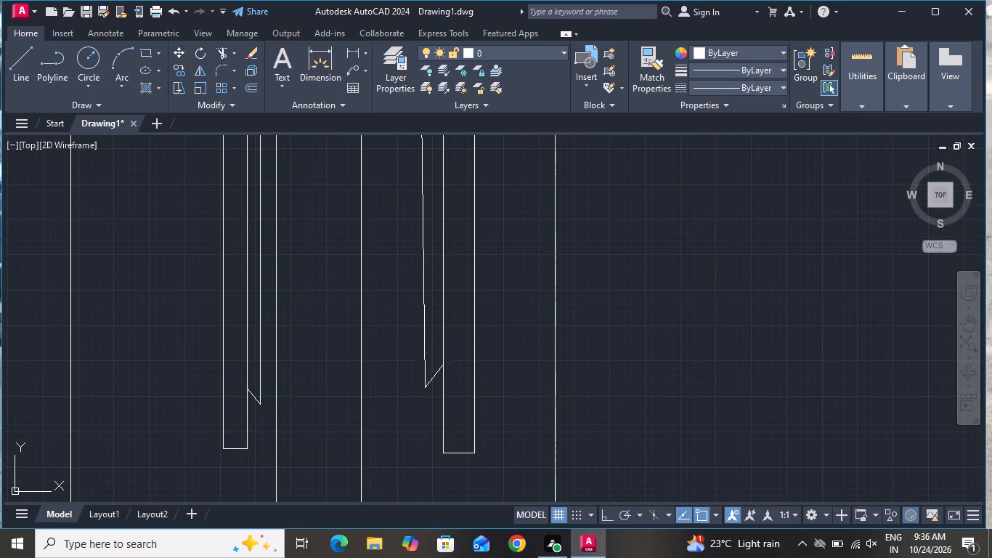
{"action": "right_click", "coordinate": [442, 365]}
{"action": "left_click", "coordinate": [503, 211]}
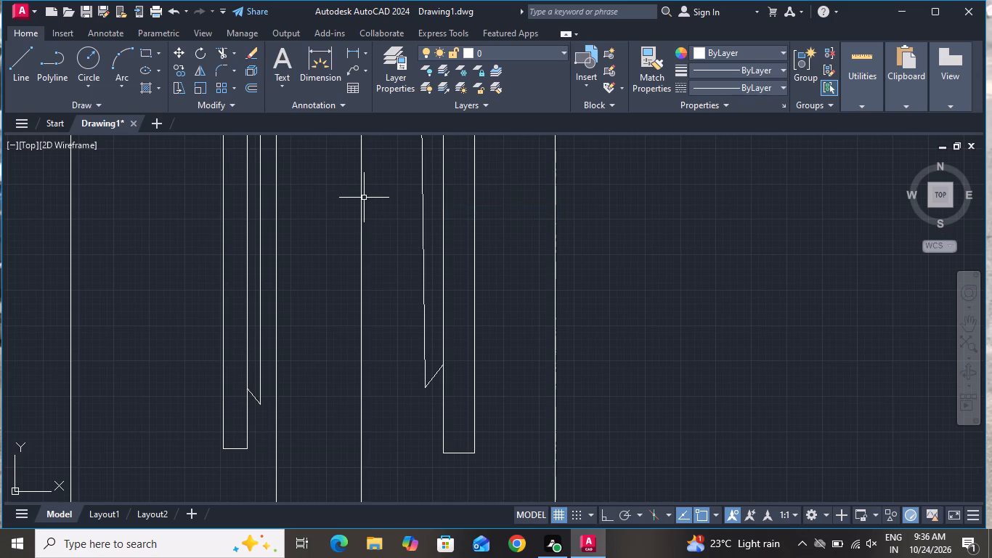
Move the second bedroom's TV rectangle with its tapered back about 2" toward the shared wall and 1" down.
{"action": "scroll", "coordinate": [413, 177], "scroll_direction": "down", "scroll_amount": 3}
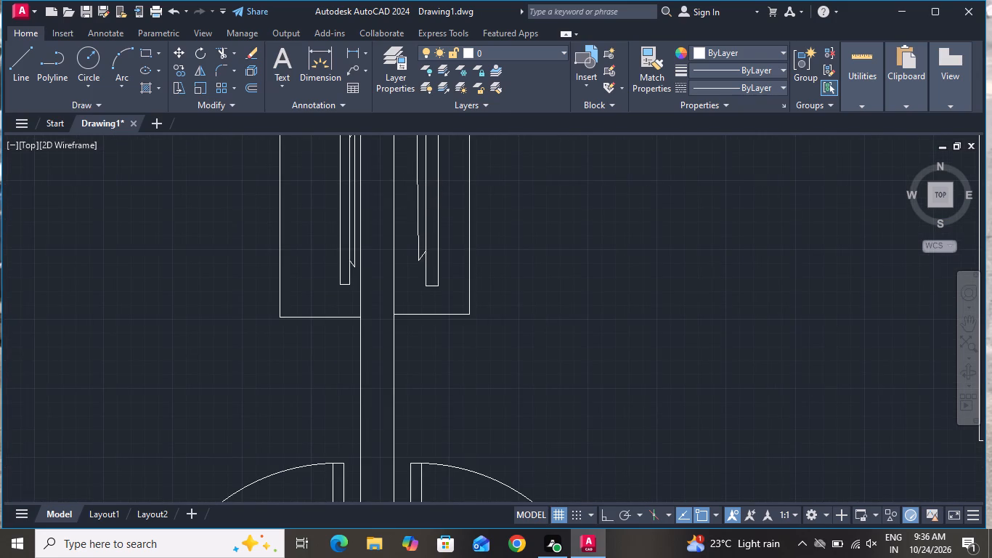
{"action": "scroll", "coordinate": [419, 220], "scroll_direction": "down", "scroll_amount": 1}
{"action": "scroll", "coordinate": [428, 177], "scroll_direction": "up", "scroll_amount": 3}
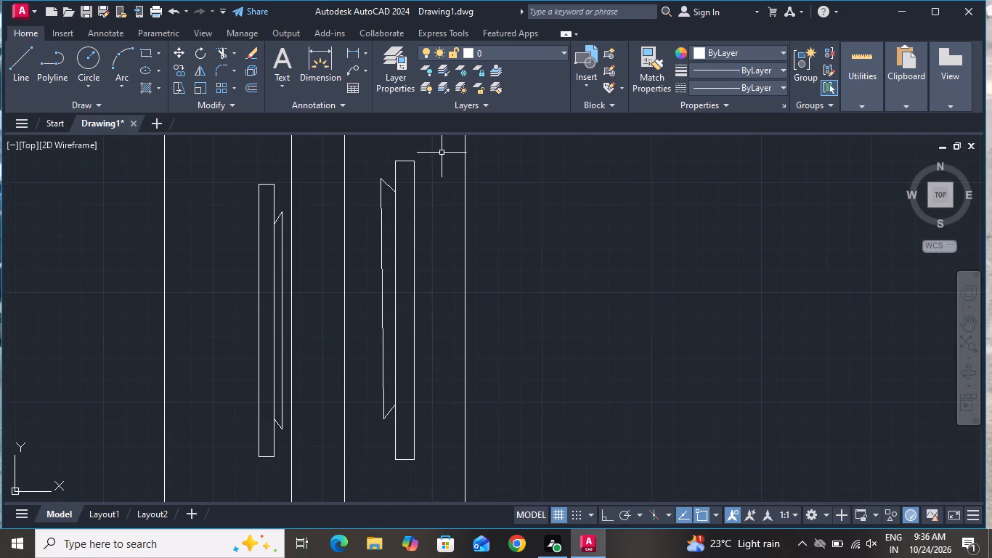
{"action": "left_click", "coordinate": [442, 152]}
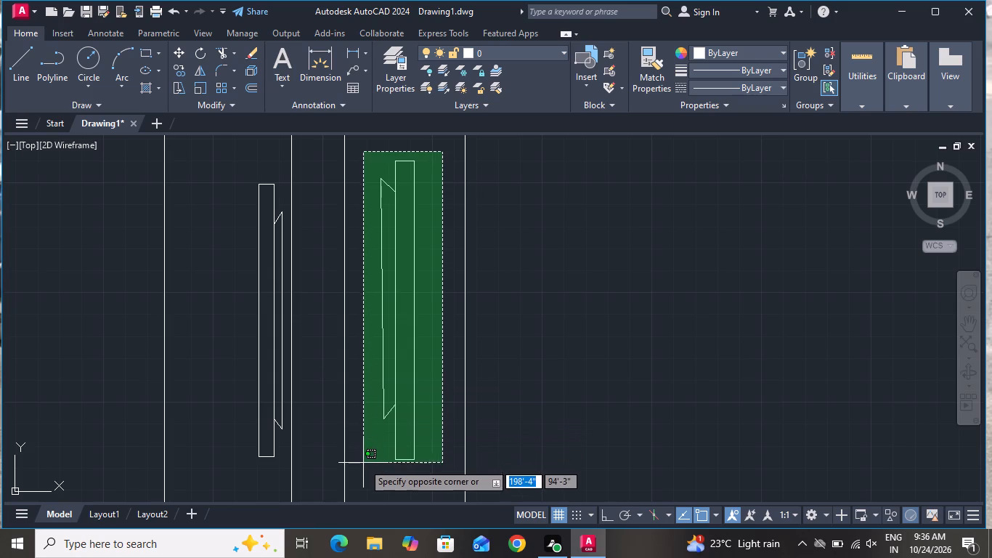
{"action": "left_click", "coordinate": [363, 463]}
{"action": "left_click", "coordinate": [182, 52]}
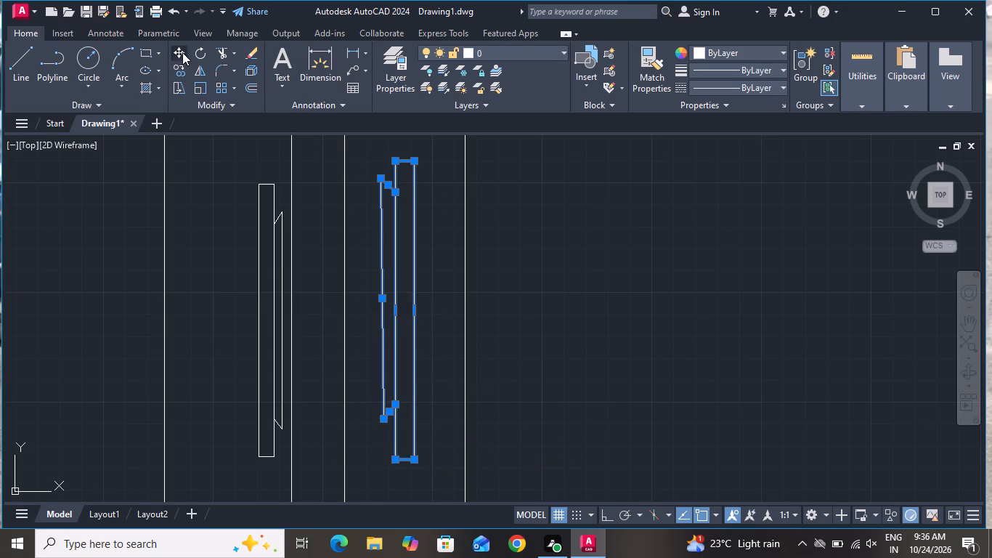
{"action": "left_click", "coordinate": [375, 291]}
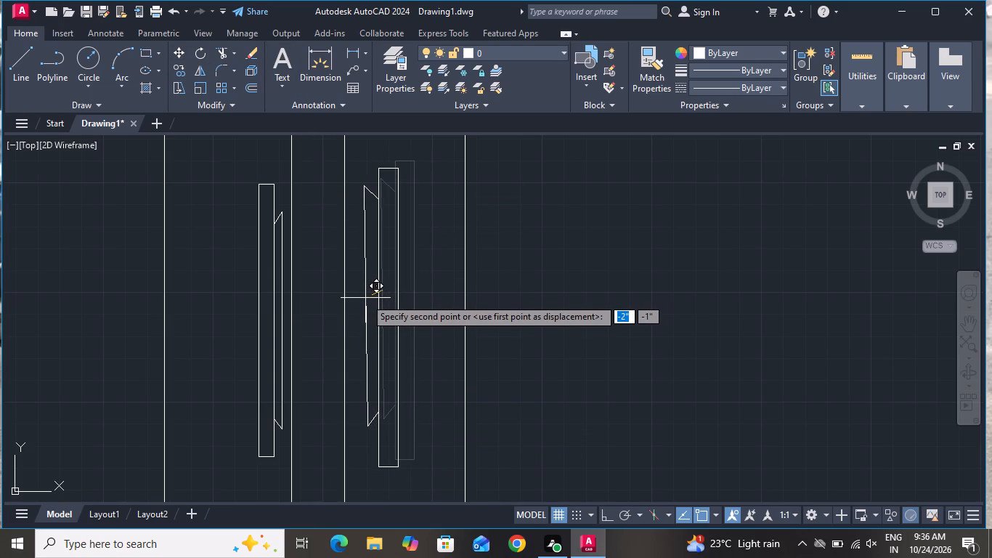
{"action": "left_click", "coordinate": [365, 298]}
With Ortho on, draw a flat, zero-height rectangle extending horizontally inward from the outer wall of the large room beside the dining area.
{"action": "scroll", "coordinate": [428, 273], "scroll_direction": "down", "scroll_amount": 3}
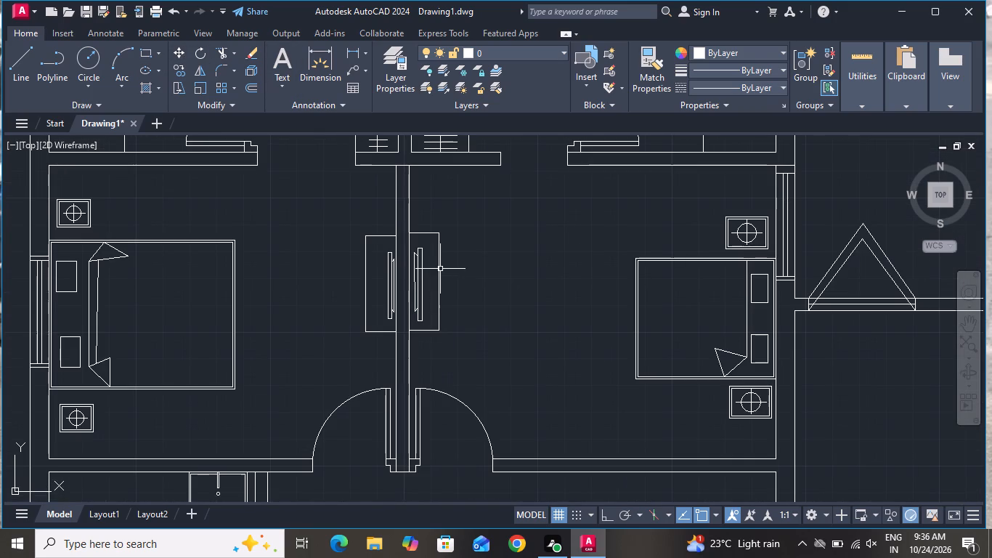
{"action": "scroll", "coordinate": [476, 241], "scroll_direction": "down", "scroll_amount": 1}
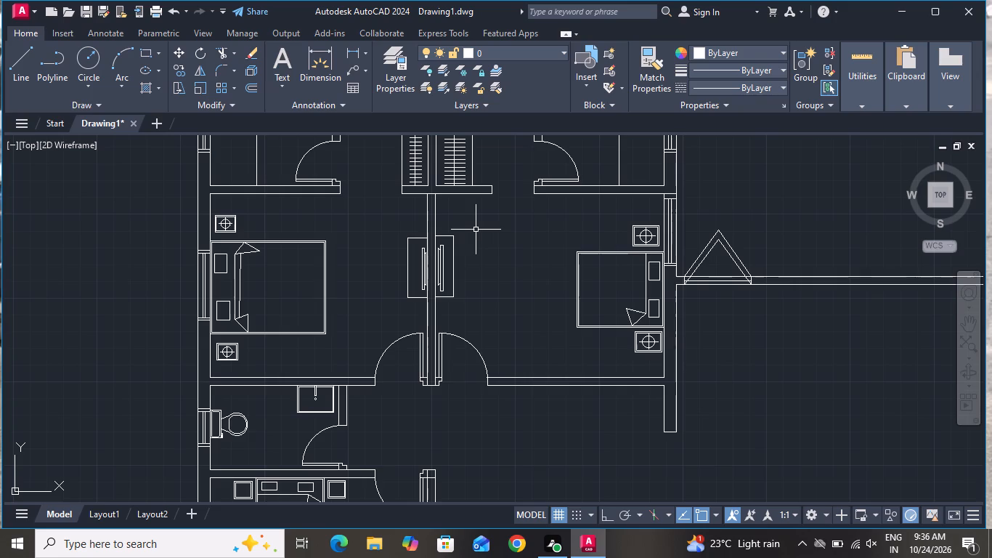
{"action": "scroll", "coordinate": [476, 230], "scroll_direction": "down", "scroll_amount": 2}
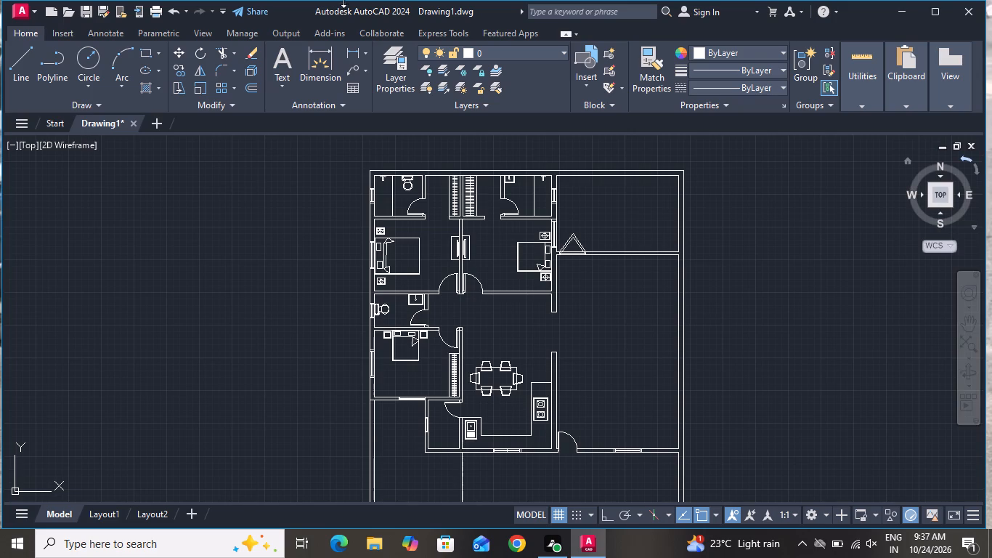
{"action": "left_click", "coordinate": [144, 58]}
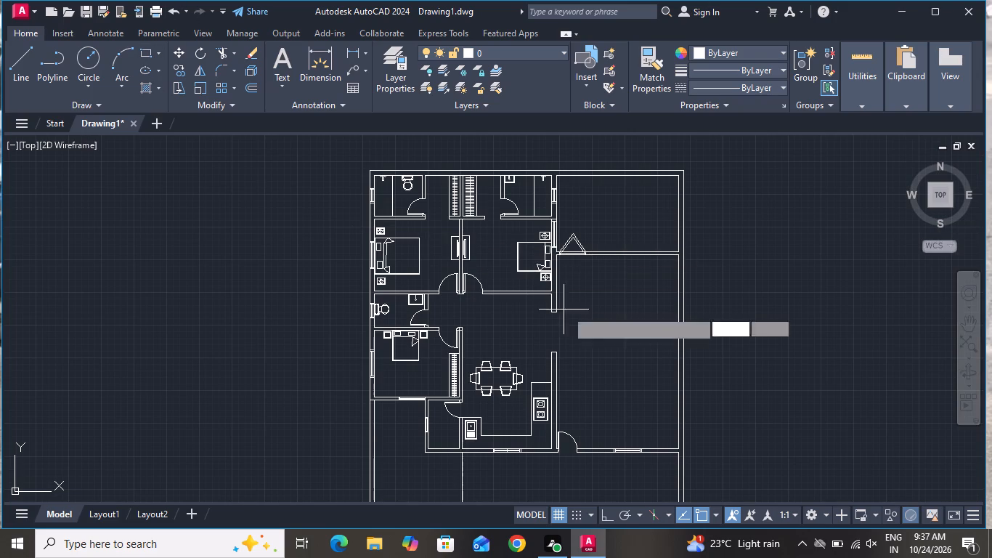
{"action": "scroll", "coordinate": [637, 320], "scroll_direction": "up", "scroll_amount": 2}
{"action": "scroll", "coordinate": [641, 323], "scroll_direction": "down", "scroll_amount": 1}
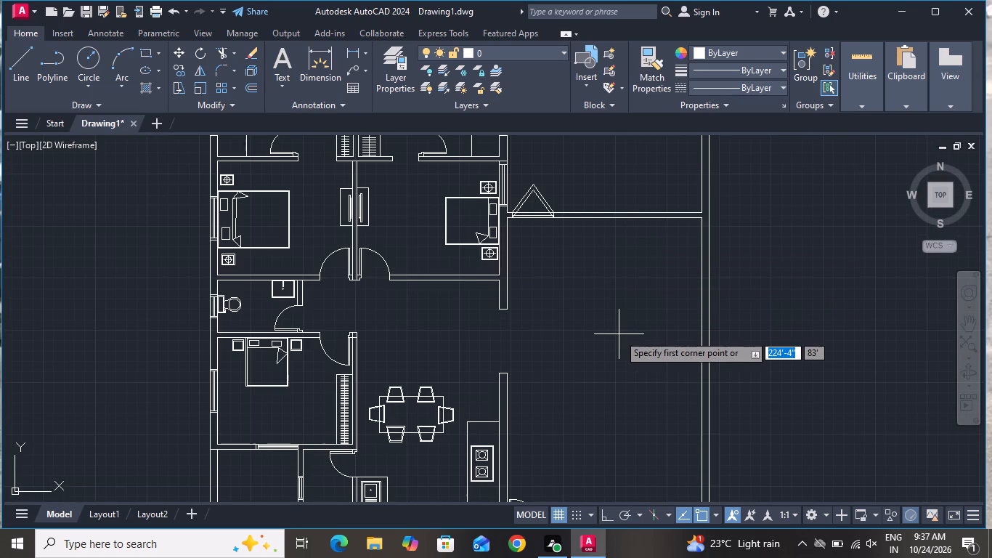
{"action": "scroll", "coordinate": [619, 336], "scroll_direction": "down", "scroll_amount": 1}
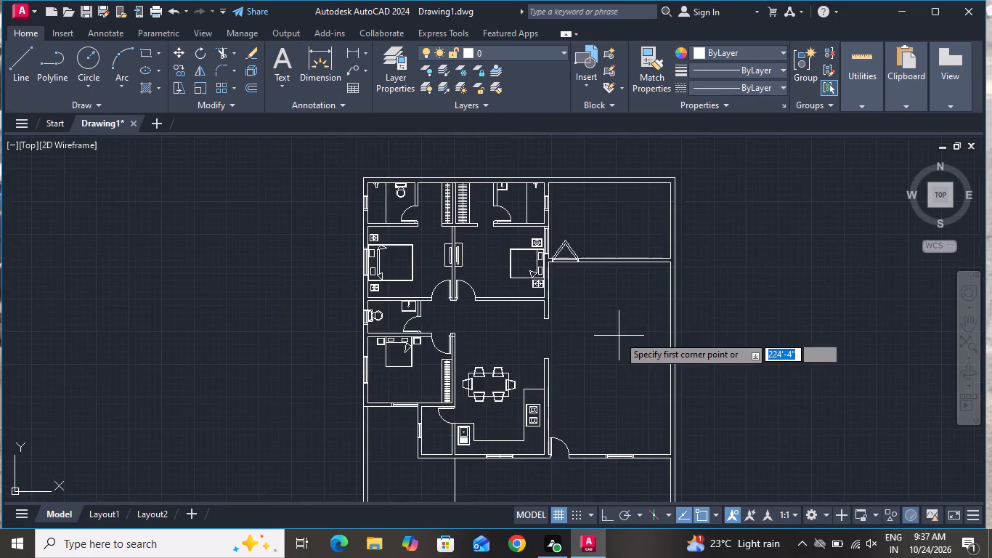
{"action": "scroll", "coordinate": [619, 336], "scroll_direction": "down", "scroll_amount": 1}
{"action": "scroll", "coordinate": [633, 331], "scroll_direction": "up", "scroll_amount": 2}
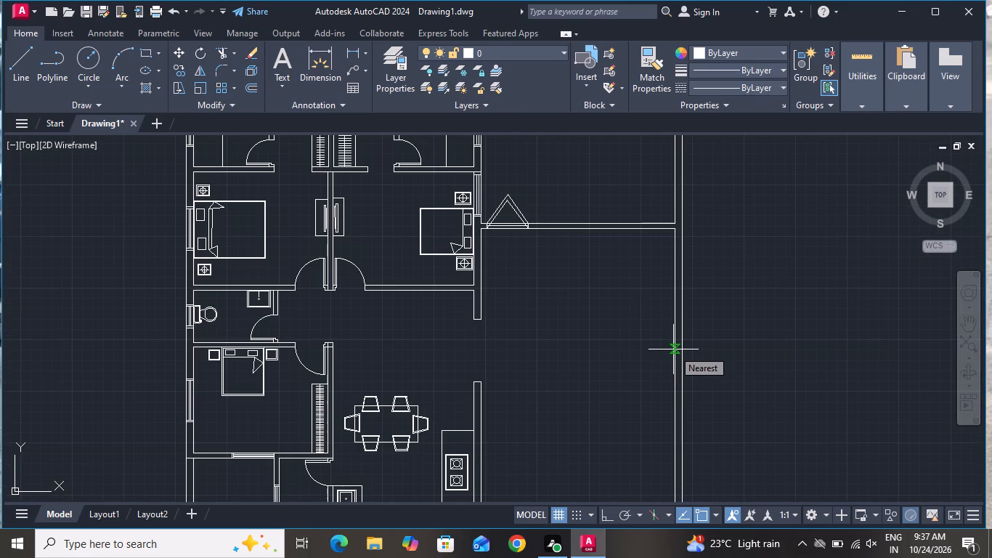
{"action": "left_click", "coordinate": [673, 349]}
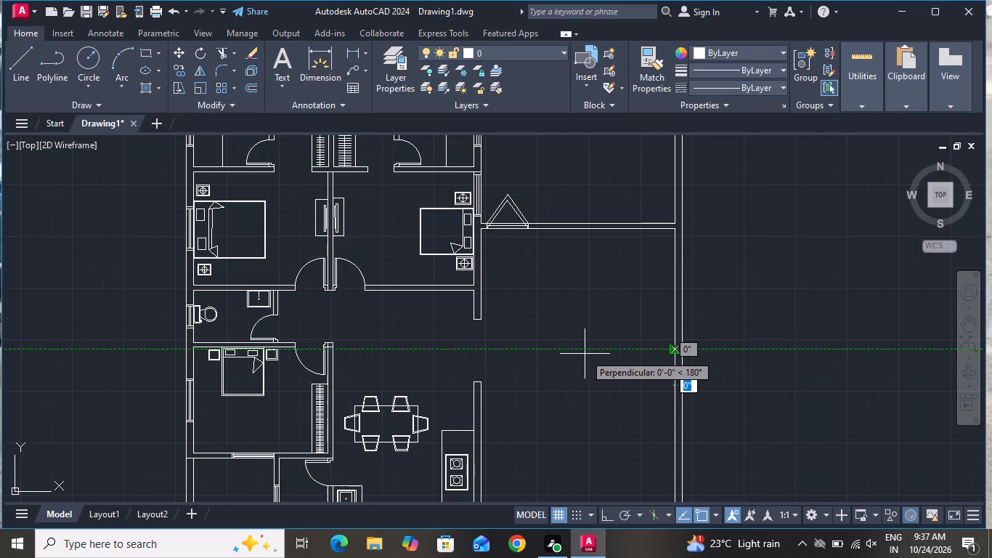
{"action": "left_click", "coordinate": [603, 510]}
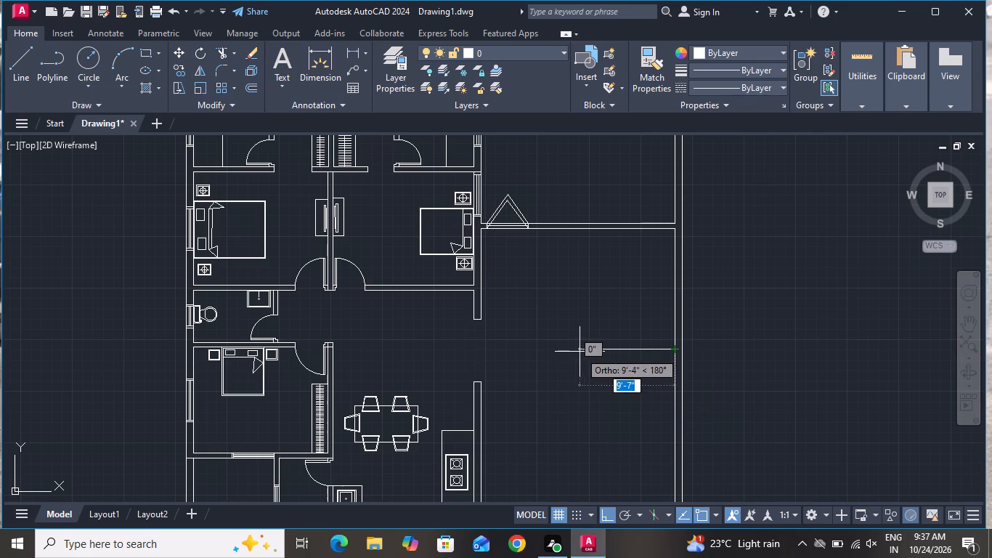
{"action": "left_click", "coordinate": [555, 360]}
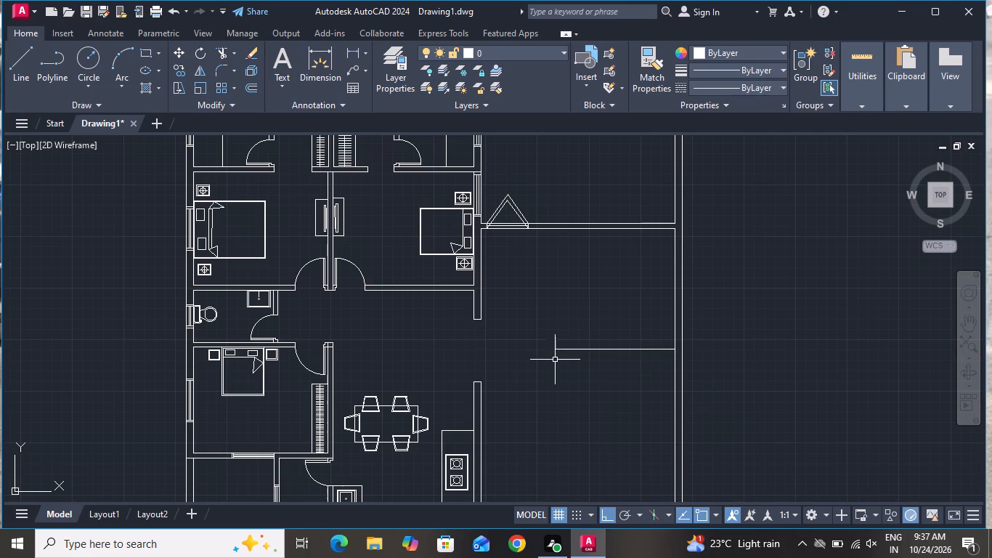
{"action": "right_click", "coordinate": [555, 360]}
{"action": "left_click", "coordinate": [534, 310]}
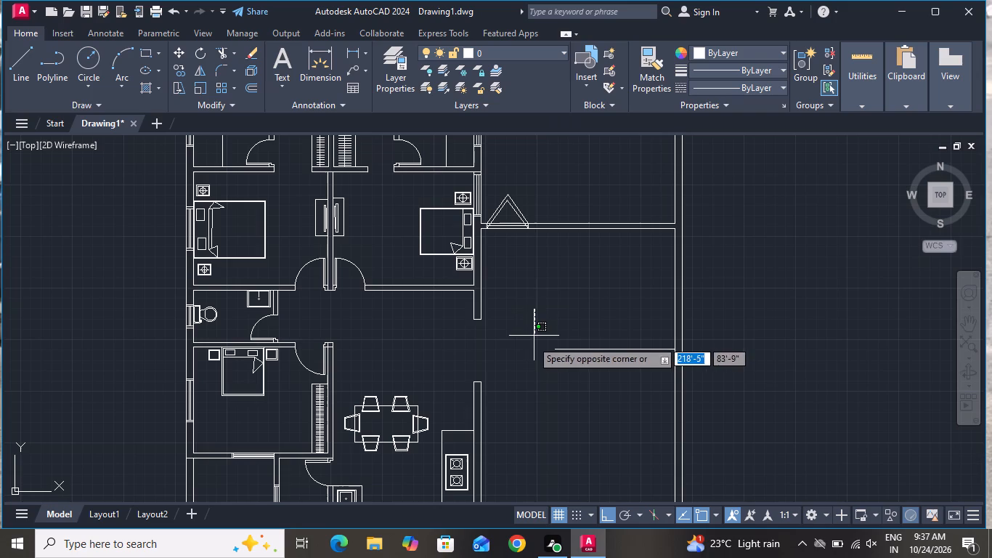
{"action": "left_click", "coordinate": [529, 343]}
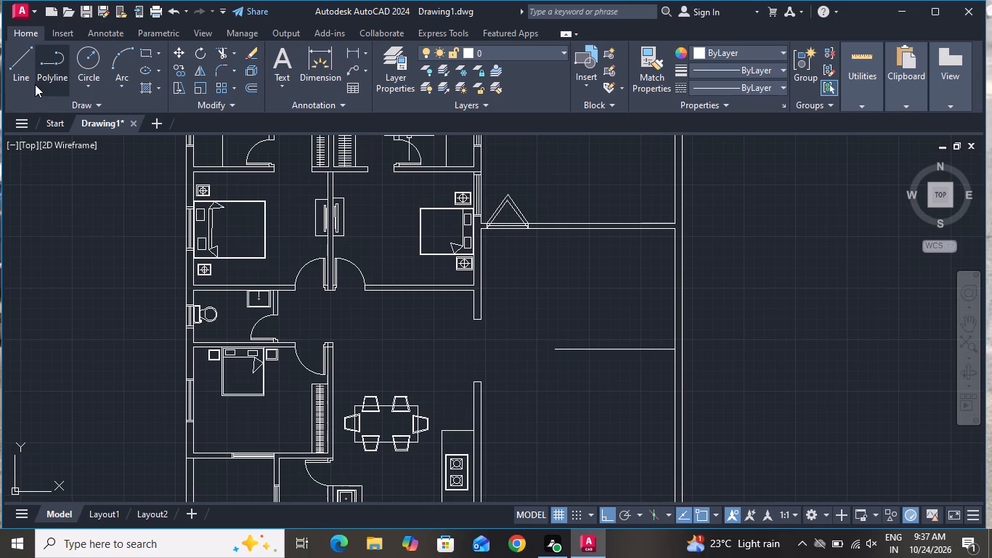
Draw a stepped line from the flat rectangle's midpoint going up, across toward the second bedroom, and up to the large room's upper wall.
{"action": "left_click", "coordinate": [27, 82]}
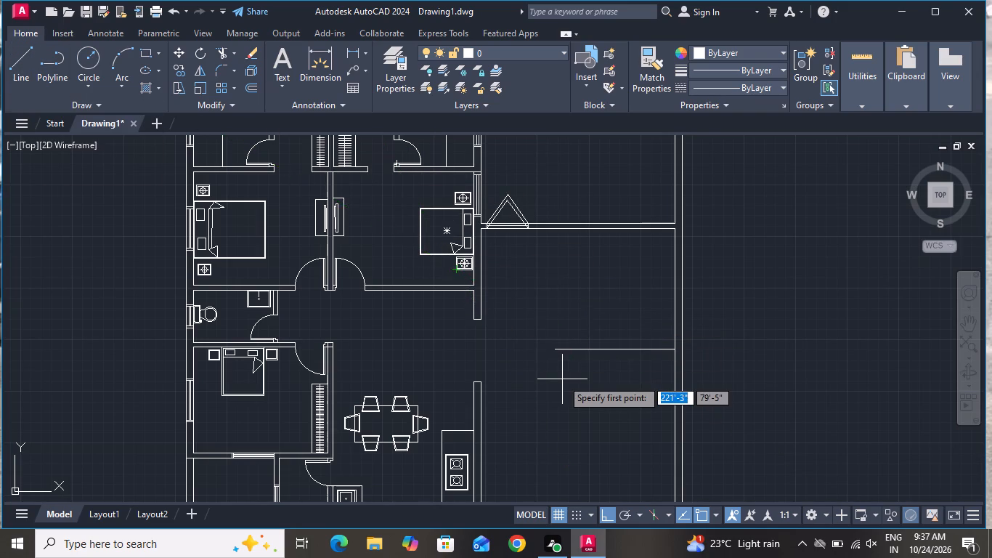
{"action": "scroll", "coordinate": [562, 379], "scroll_direction": "down", "scroll_amount": 1}
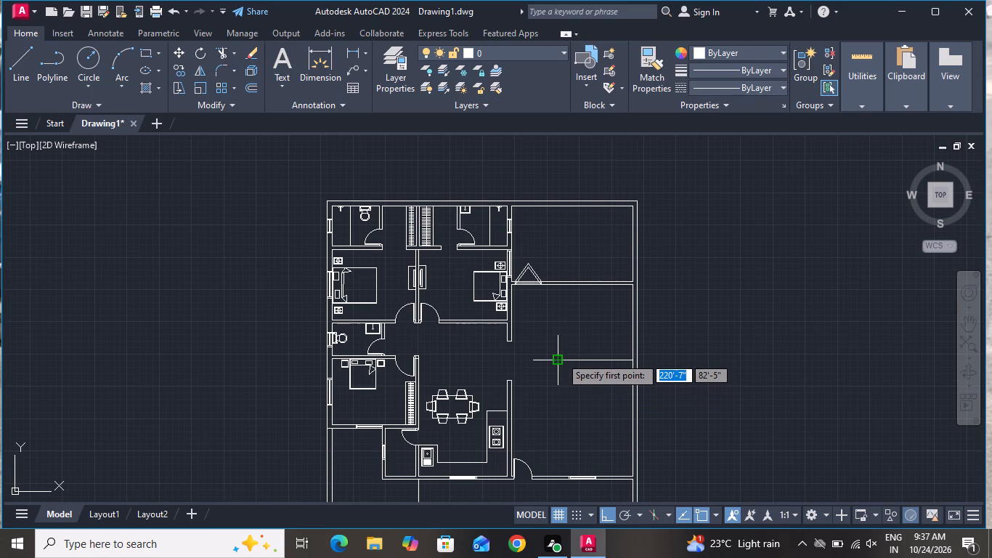
{"action": "scroll", "coordinate": [614, 357], "scroll_direction": "up", "scroll_amount": 2}
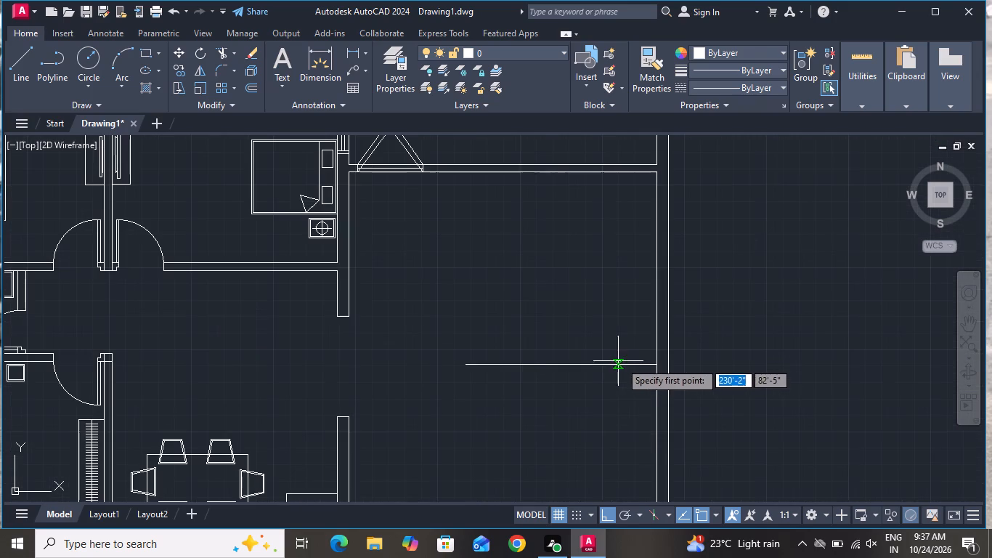
{"action": "left_click", "coordinate": [563, 364]}
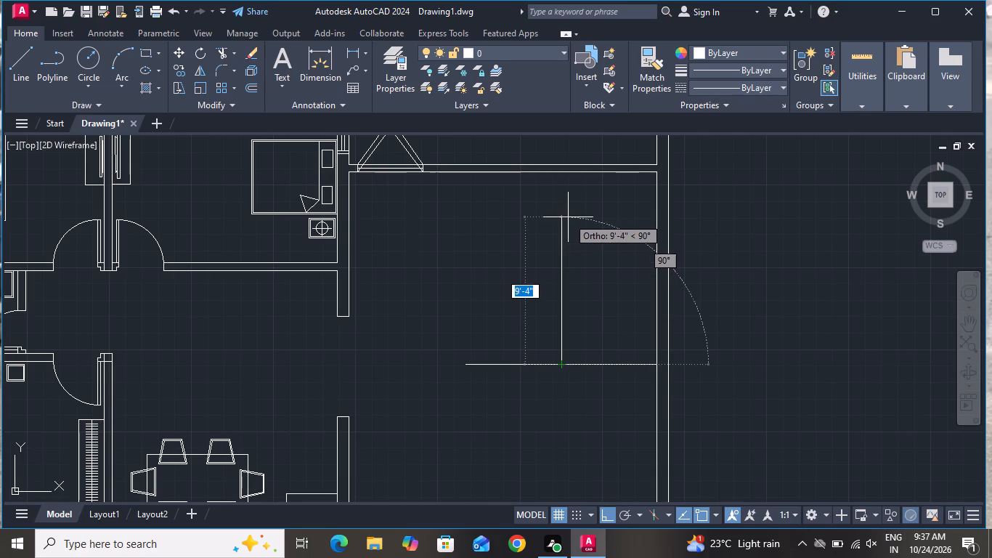
{"action": "left_click", "coordinate": [568, 230]}
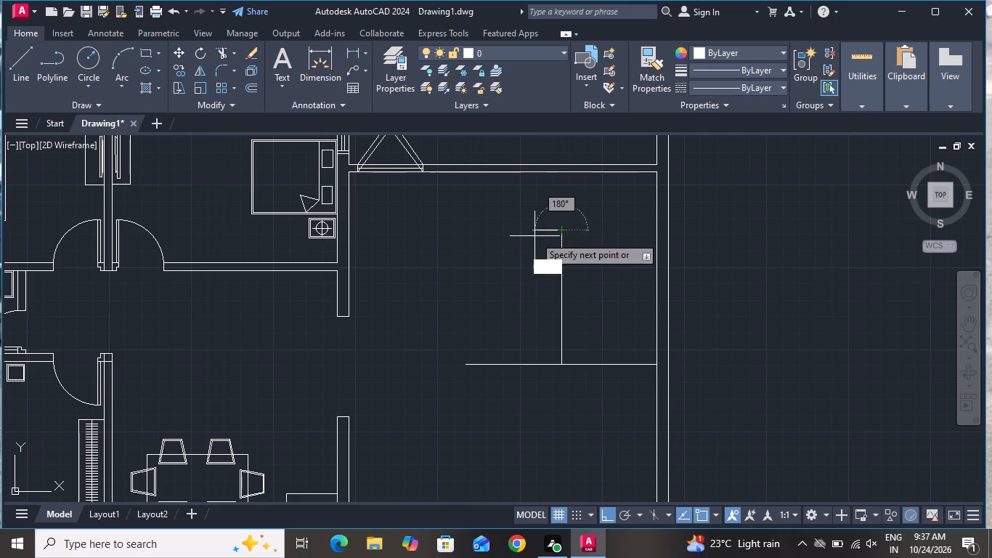
{"action": "left_click", "coordinate": [444, 237]}
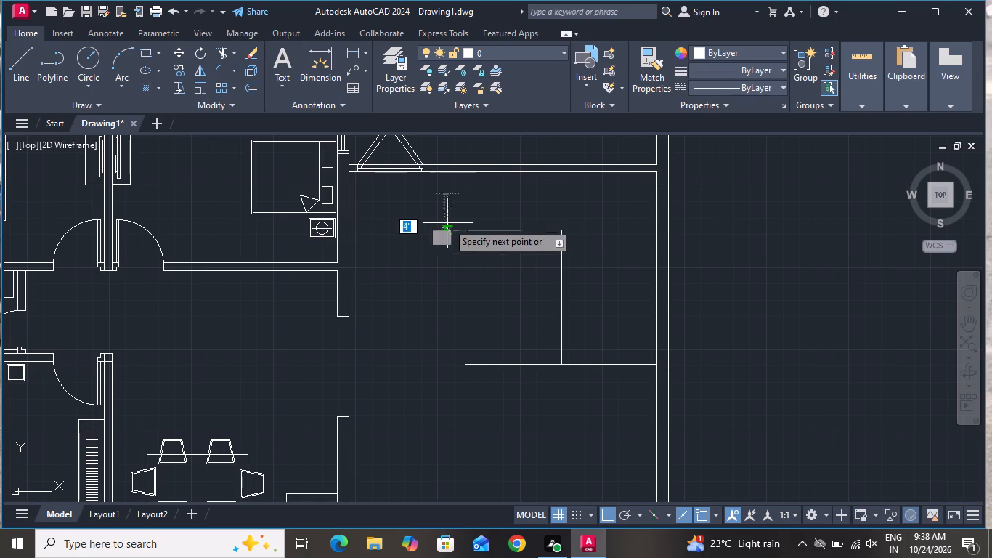
{"action": "left_click", "coordinate": [445, 175]}
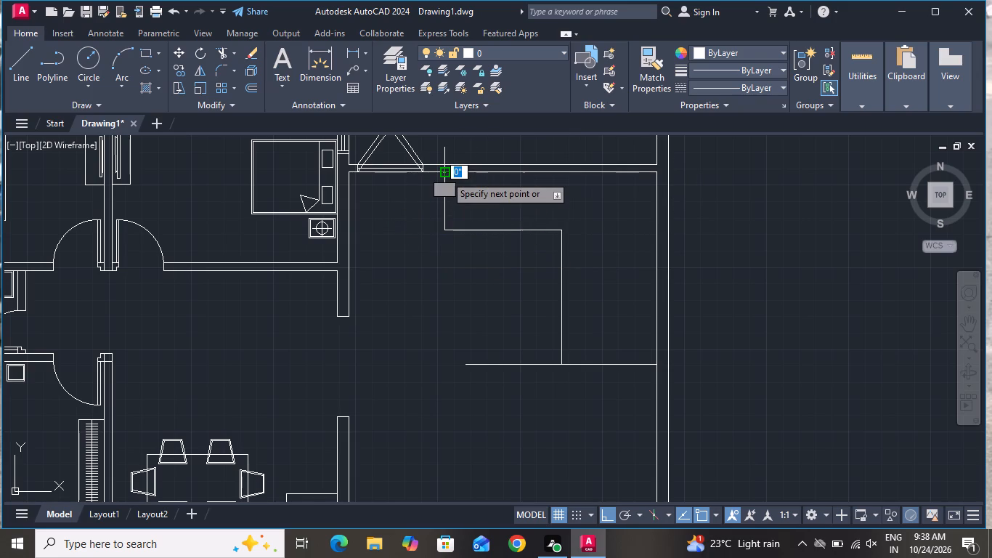
{"action": "right_click", "coordinate": [445, 175]}
{"action": "left_click", "coordinate": [474, 201]}
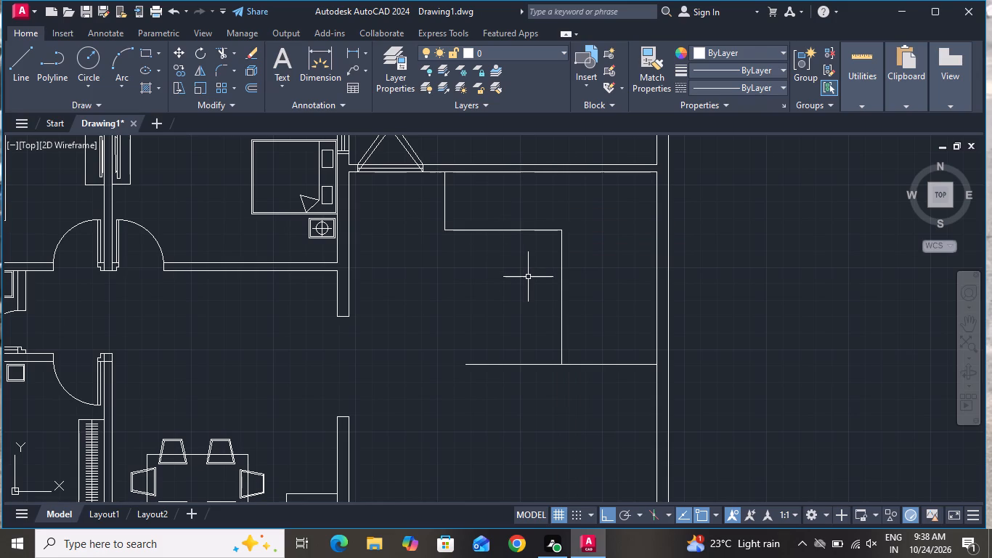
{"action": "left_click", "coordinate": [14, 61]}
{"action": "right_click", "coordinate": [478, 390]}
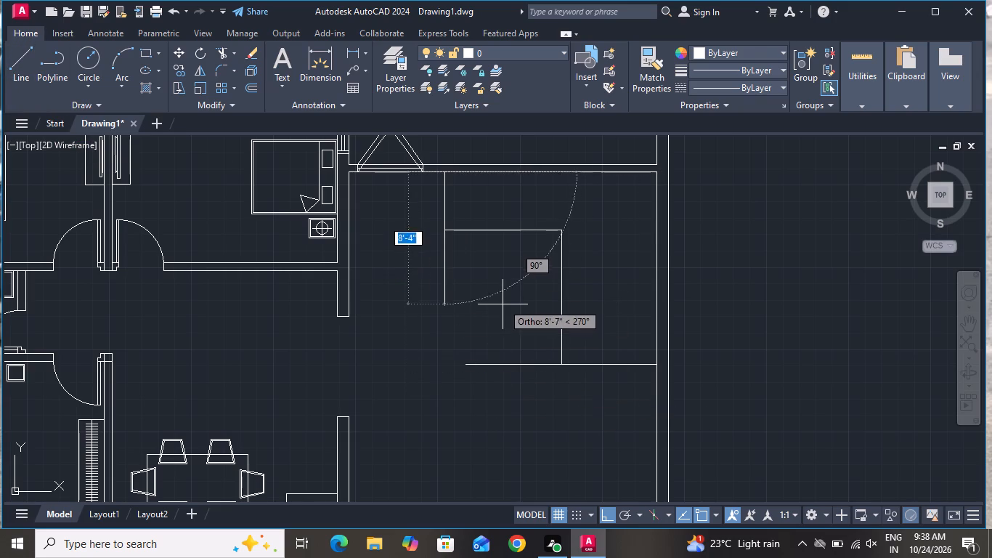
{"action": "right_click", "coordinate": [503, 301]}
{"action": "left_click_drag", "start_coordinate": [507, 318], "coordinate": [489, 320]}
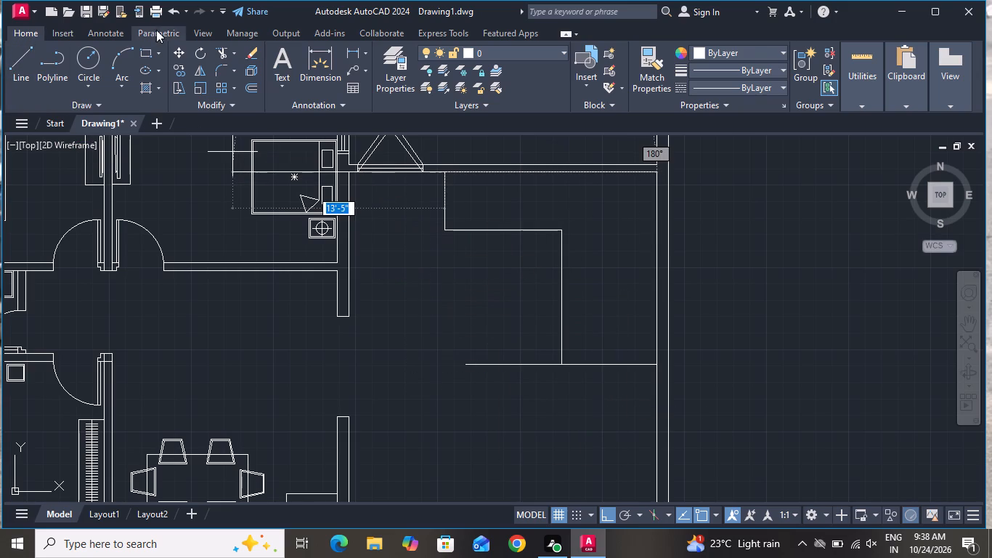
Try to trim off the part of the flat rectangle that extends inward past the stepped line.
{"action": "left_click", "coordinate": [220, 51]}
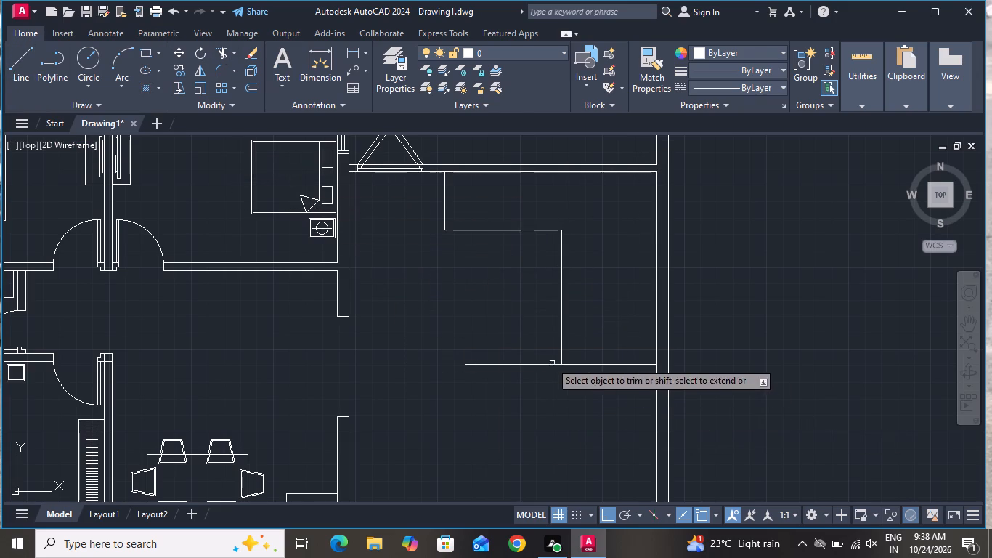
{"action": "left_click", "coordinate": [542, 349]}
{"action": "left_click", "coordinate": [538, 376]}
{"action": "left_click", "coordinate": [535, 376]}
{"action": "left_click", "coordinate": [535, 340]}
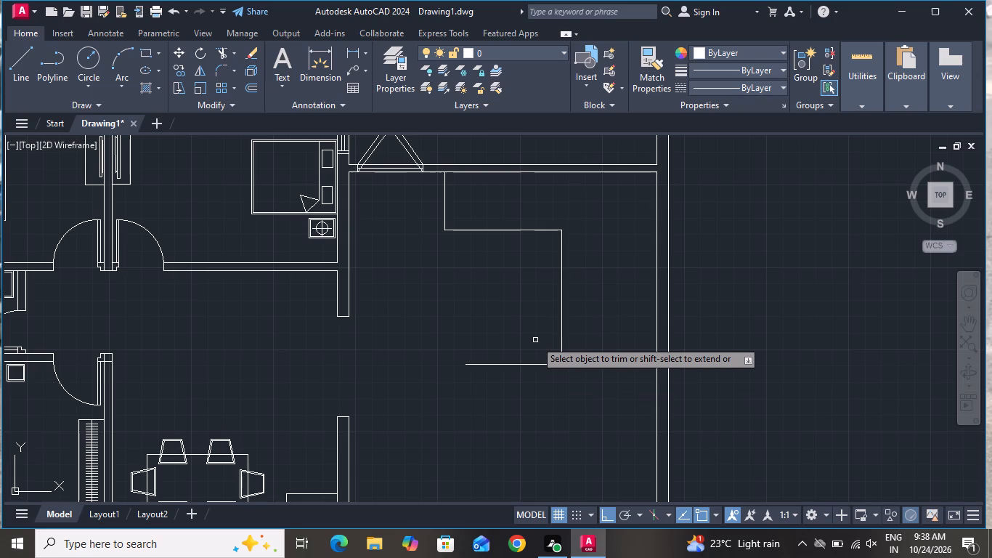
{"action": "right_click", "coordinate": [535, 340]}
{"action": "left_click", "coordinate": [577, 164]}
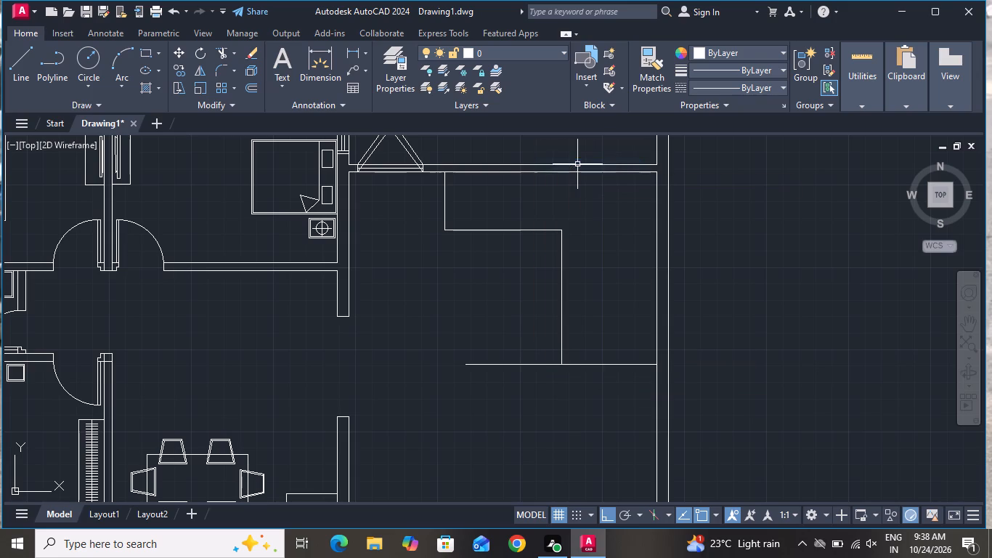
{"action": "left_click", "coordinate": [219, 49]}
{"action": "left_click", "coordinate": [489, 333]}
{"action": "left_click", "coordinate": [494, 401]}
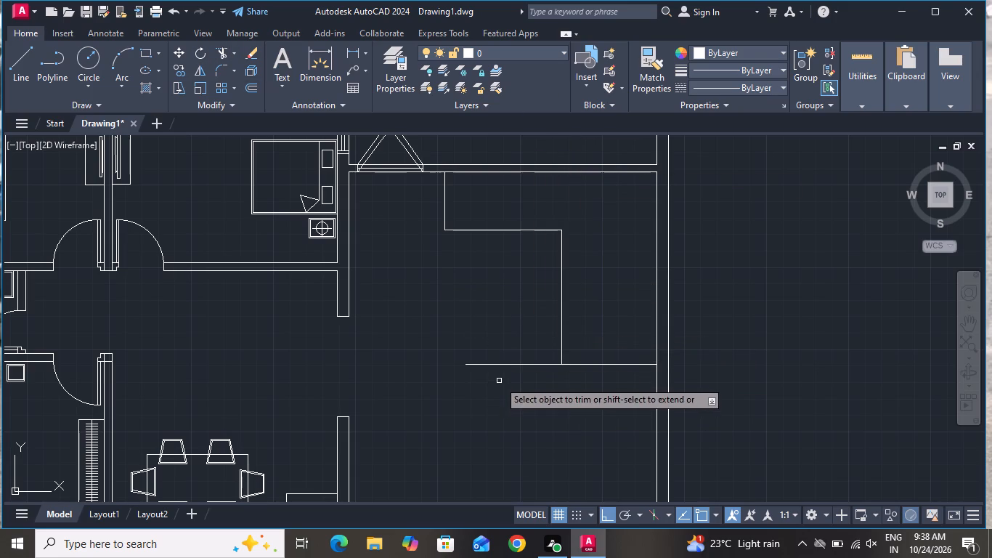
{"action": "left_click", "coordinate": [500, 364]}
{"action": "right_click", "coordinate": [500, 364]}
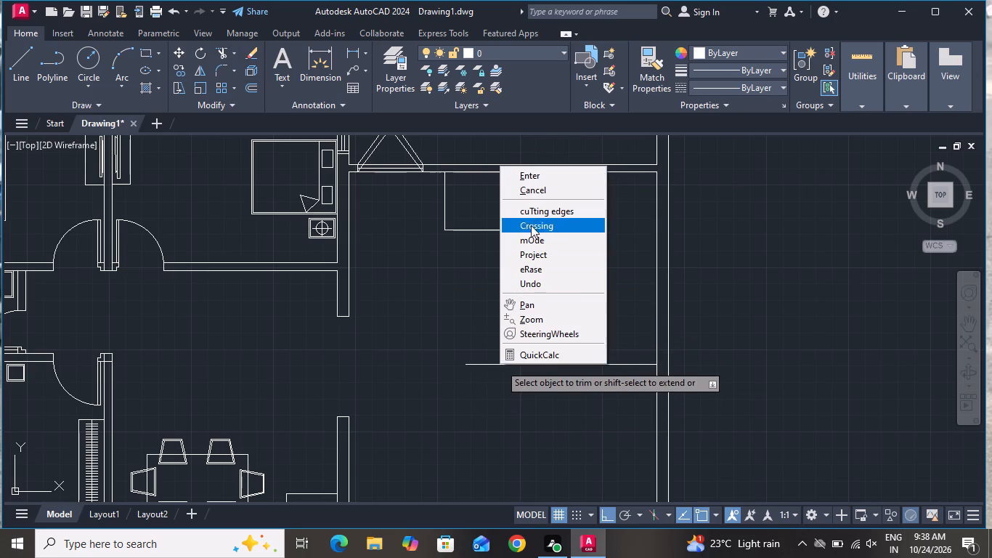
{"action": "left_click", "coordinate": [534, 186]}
Delete the flat rectangle at the lower end of the stepped line in the large room.
{"action": "left_click", "coordinate": [533, 344]}
{"action": "left_click", "coordinate": [519, 400]}
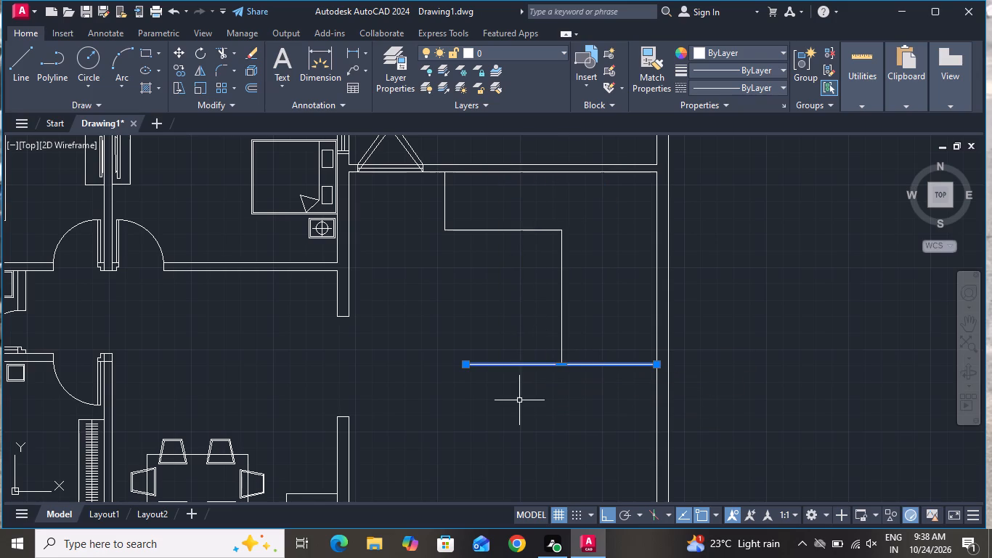
{"action": "key", "text": "Delete"}
Draw a horizontal line from the stepped line's lower end to the inner face of the outer wall.
{"action": "left_click", "coordinate": [12, 73]}
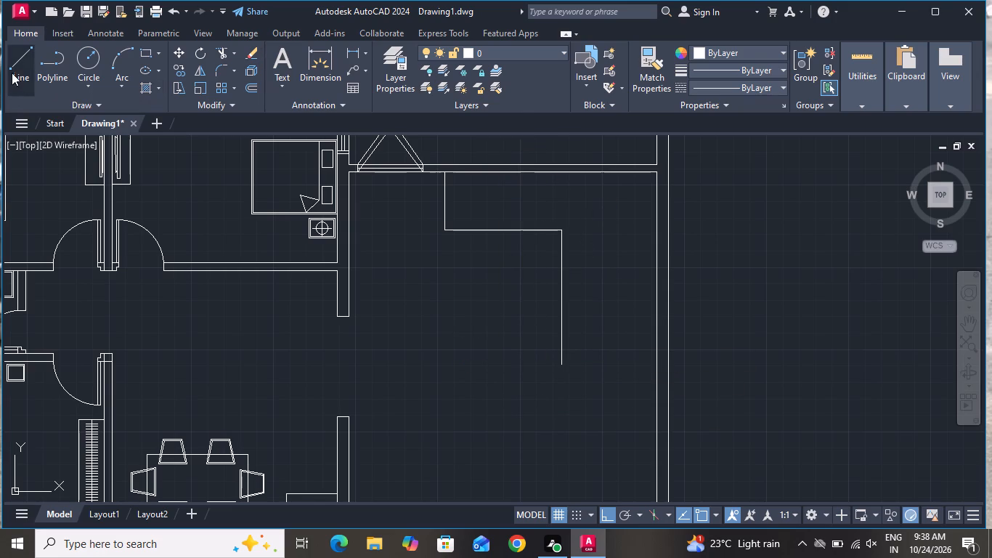
{"action": "scroll", "coordinate": [577, 380], "scroll_direction": "up", "scroll_amount": 2}
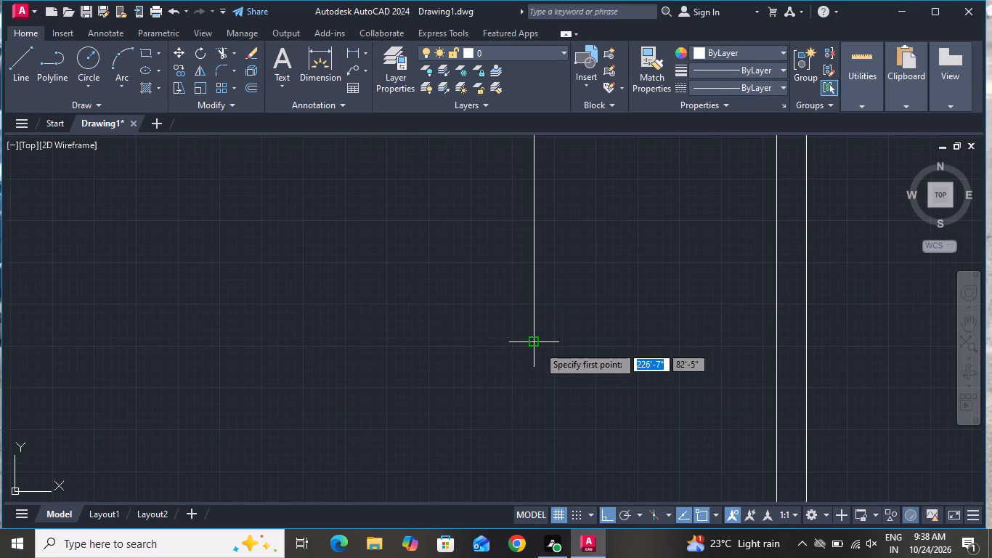
{"action": "left_click", "coordinate": [538, 346]}
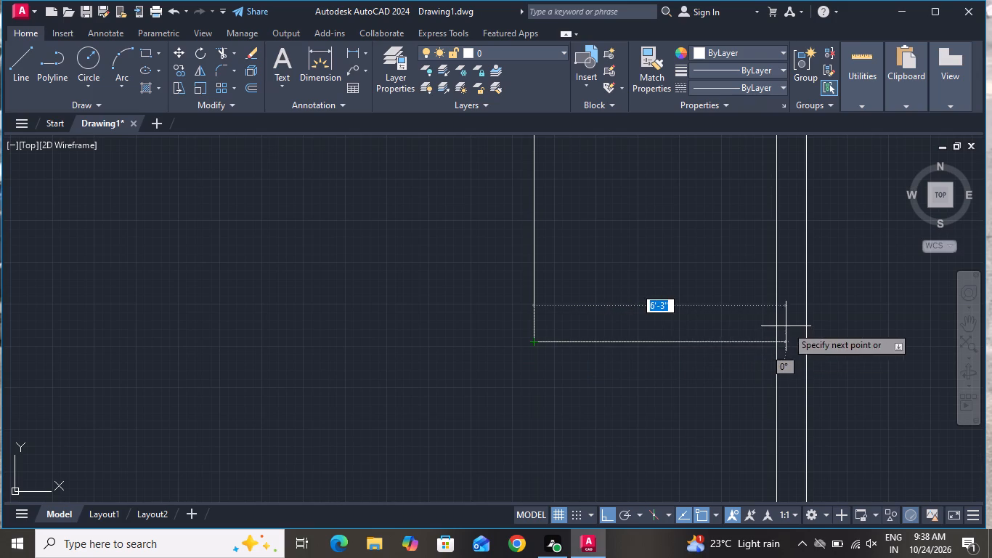
{"action": "left_click", "coordinate": [774, 344]}
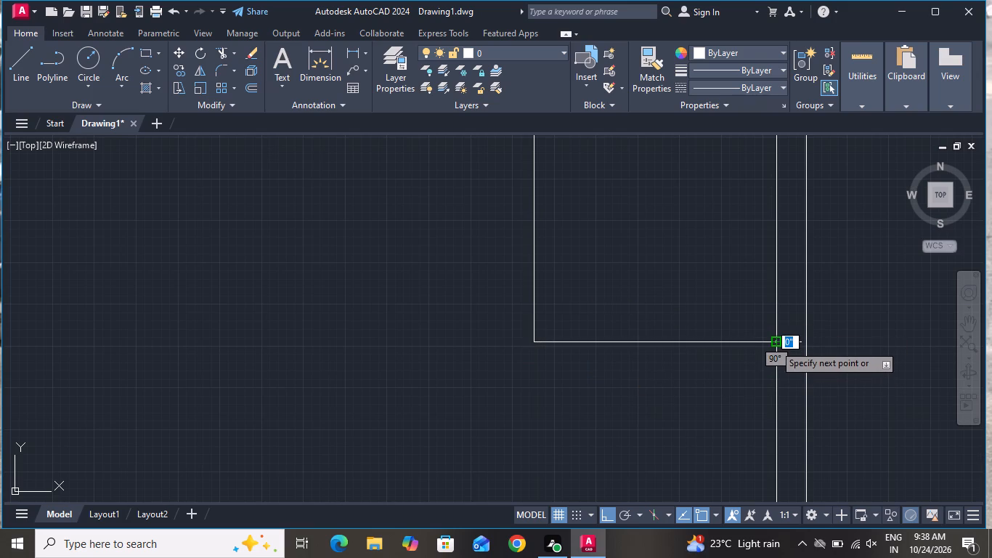
{"action": "right_click", "coordinate": [774, 344]}
{"action": "left_click", "coordinate": [777, 363]}
Offset the new horizontal line upward four times in succession at 10" spacing to form the first stair treads.
{"action": "scroll", "coordinate": [736, 399], "scroll_direction": "down", "scroll_amount": 1}
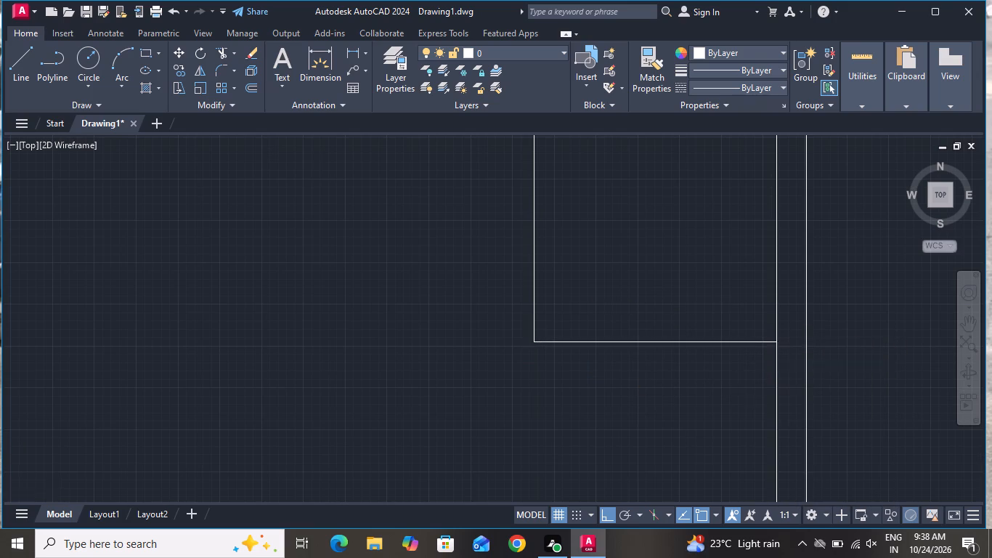
{"action": "scroll", "coordinate": [736, 400], "scroll_direction": "down", "scroll_amount": 1}
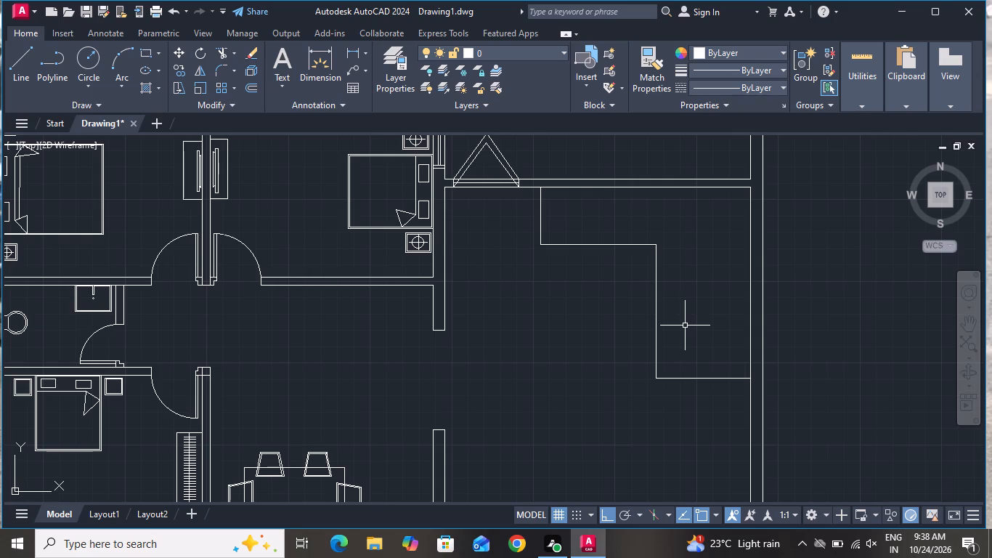
{"action": "type", "text": "o"}
{"action": "key", "text": "space"}
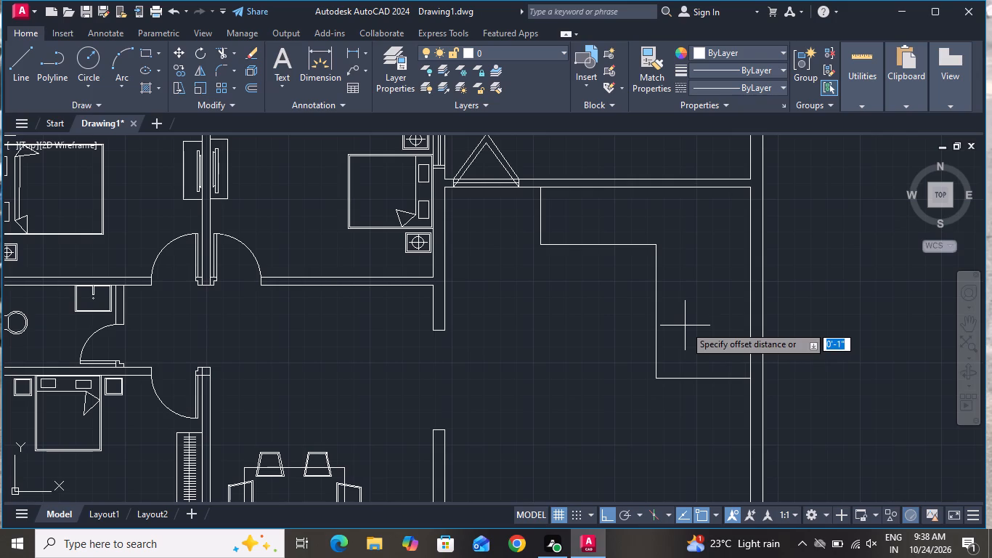
{"action": "key", "text": "1"}
{"action": "key", "text": "o"}
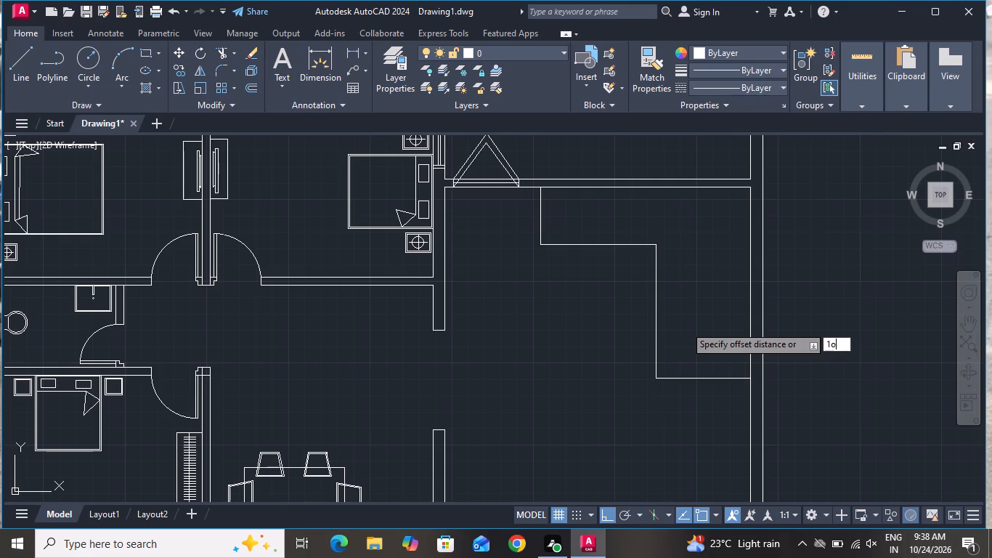
{"action": "key", "text": "BackSpace"}
{"action": "key", "text": "0"}
{"action": "key", "text": "shift+quotedbl"}
{"action": "key", "text": "Return"}
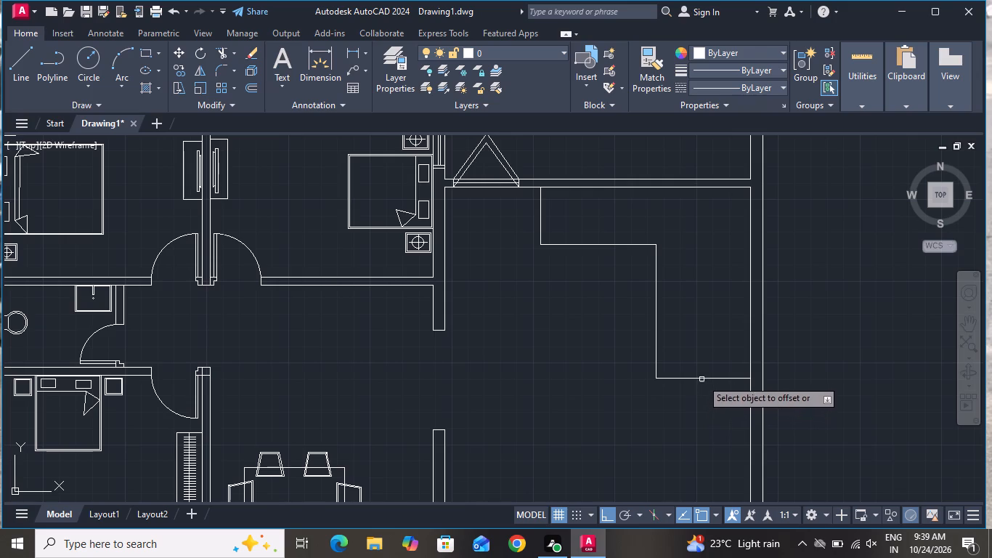
{"action": "left_click", "coordinate": [704, 379]}
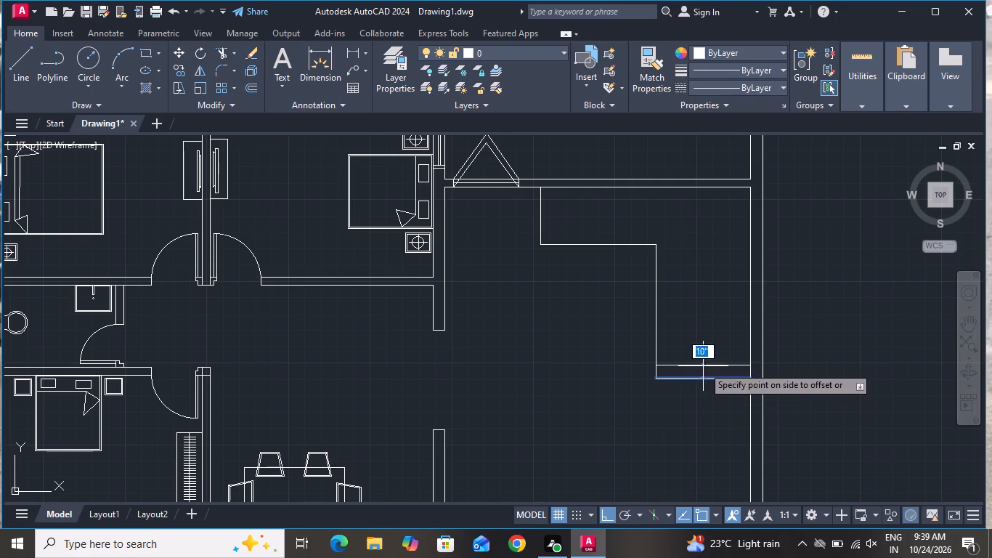
{"action": "left_click", "coordinate": [703, 366]}
{"action": "left_click", "coordinate": [703, 365]}
{"action": "left_click", "coordinate": [703, 343]}
{"action": "left_click", "coordinate": [700, 365]}
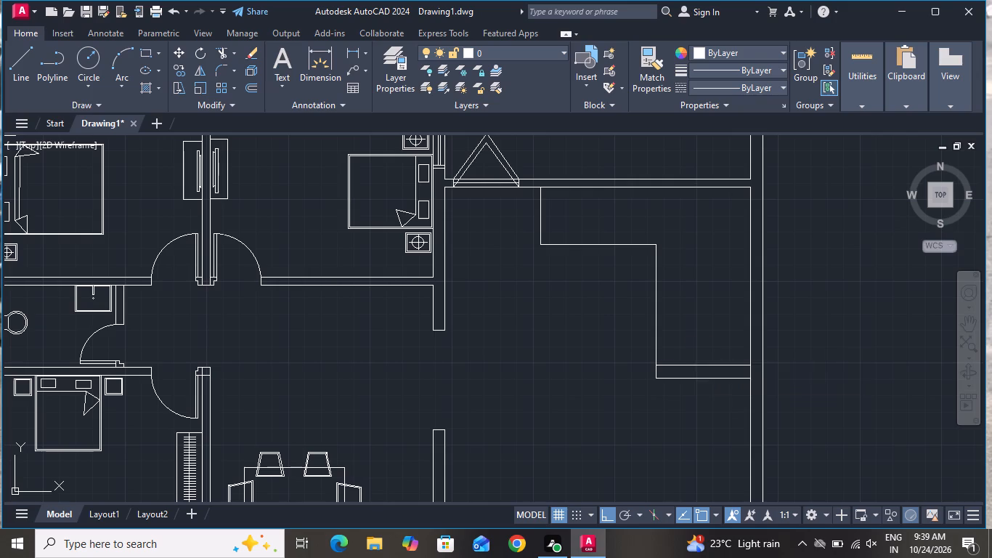
{"action": "left_click", "coordinate": [703, 335]}
{"action": "left_click", "coordinate": [703, 353]}
{"action": "left_click", "coordinate": [703, 325]}
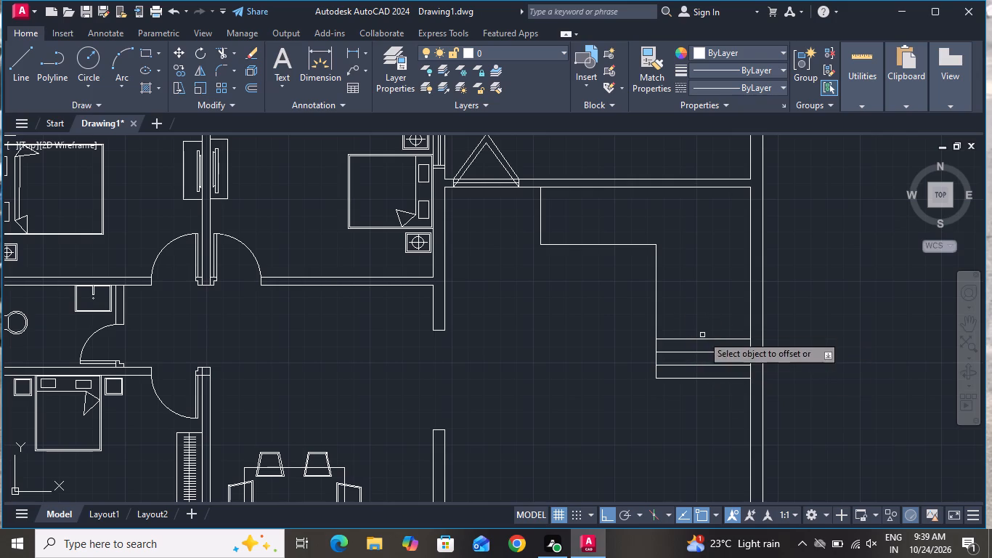
{"action": "left_click", "coordinate": [702, 339]}
{"action": "left_click", "coordinate": [709, 303]}
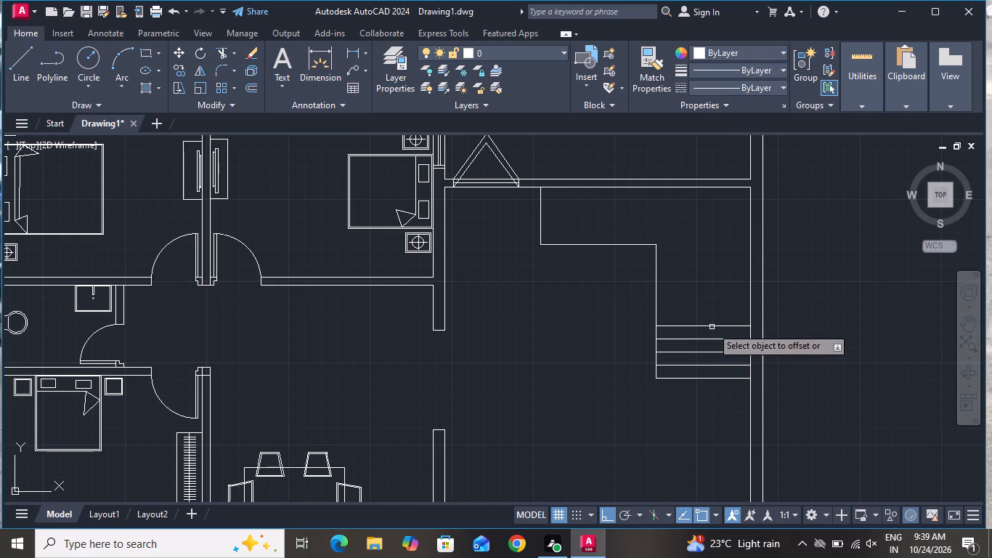
Continue the 10" offsets upward from the topmost tread with six more lines, ending just below the stepped line's outer corner.
{"action": "left_click", "coordinate": [712, 327]}
{"action": "left_click", "coordinate": [710, 298]}
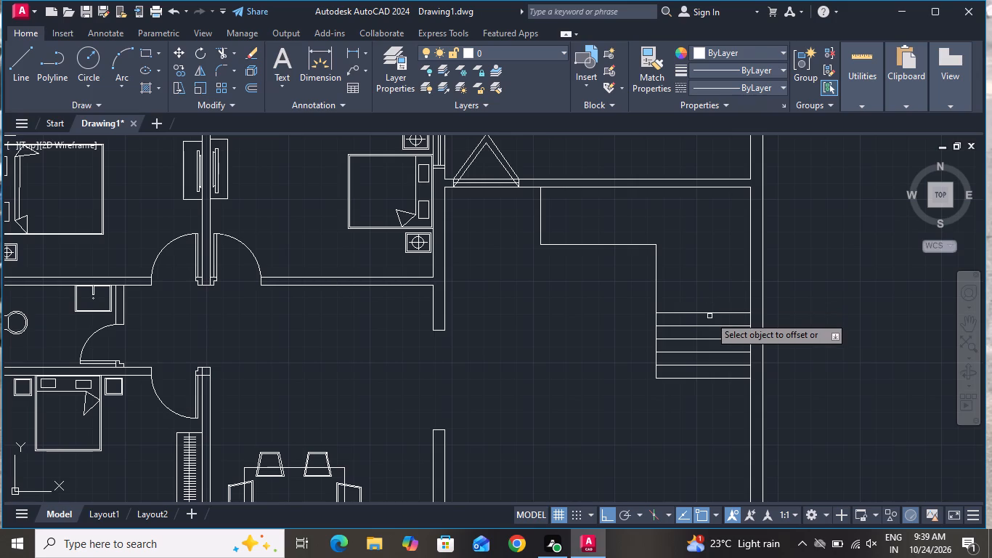
{"action": "left_click", "coordinate": [710, 315]}
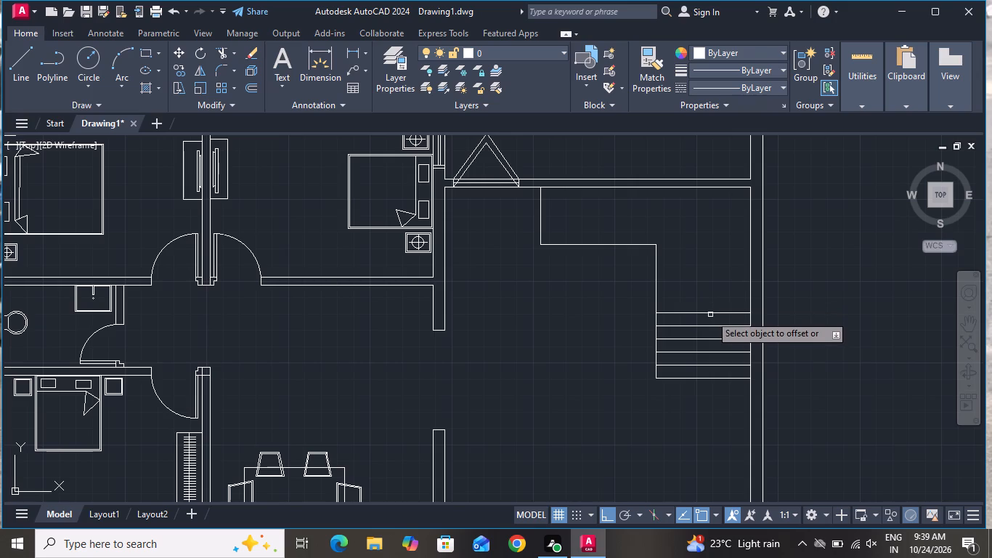
{"action": "left_click", "coordinate": [710, 312]}
{"action": "left_click", "coordinate": [714, 276]}
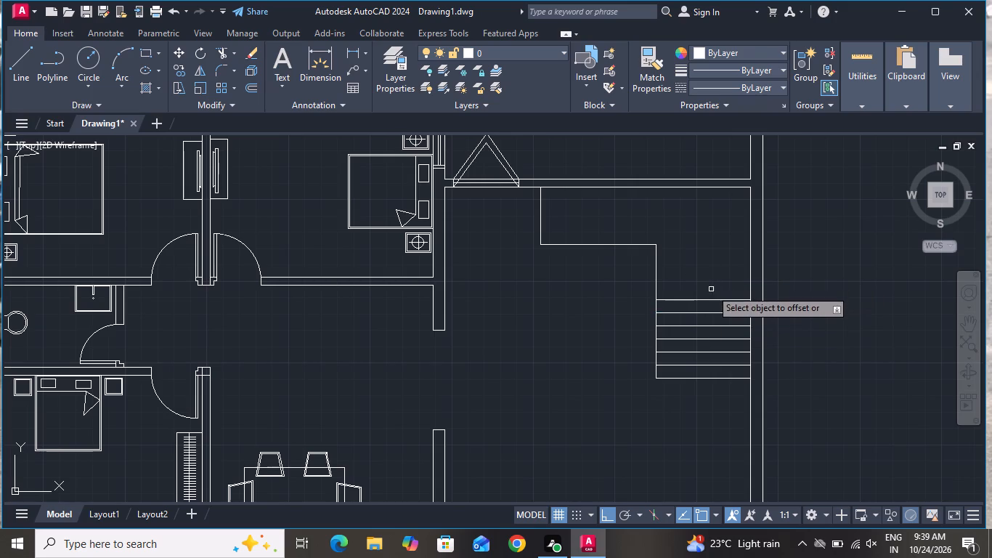
{"action": "left_click", "coordinate": [708, 299]}
{"action": "left_click", "coordinate": [717, 270]}
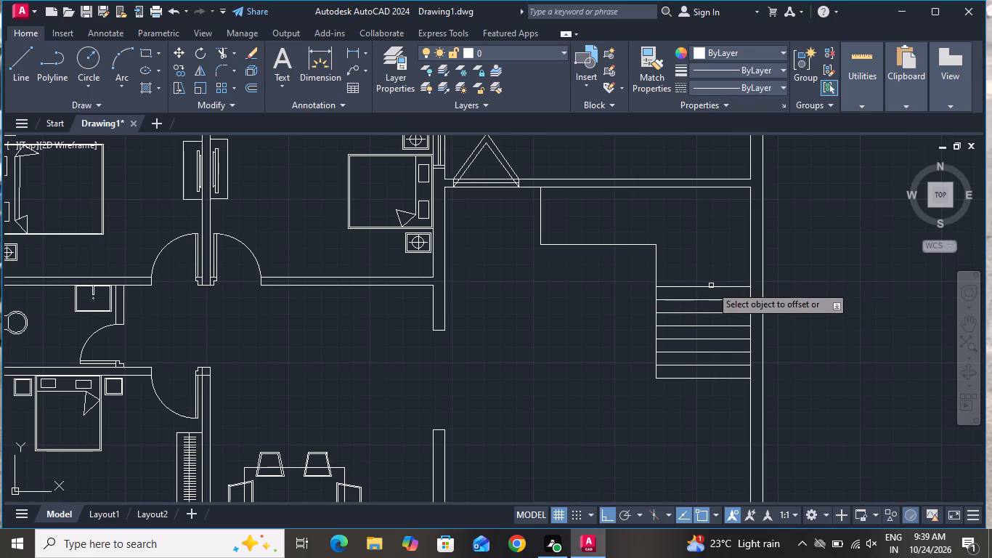
{"action": "left_click", "coordinate": [711, 286]}
{"action": "left_click", "coordinate": [711, 274]}
{"action": "left_click", "coordinate": [711, 274]}
{"action": "left_click", "coordinate": [714, 259]}
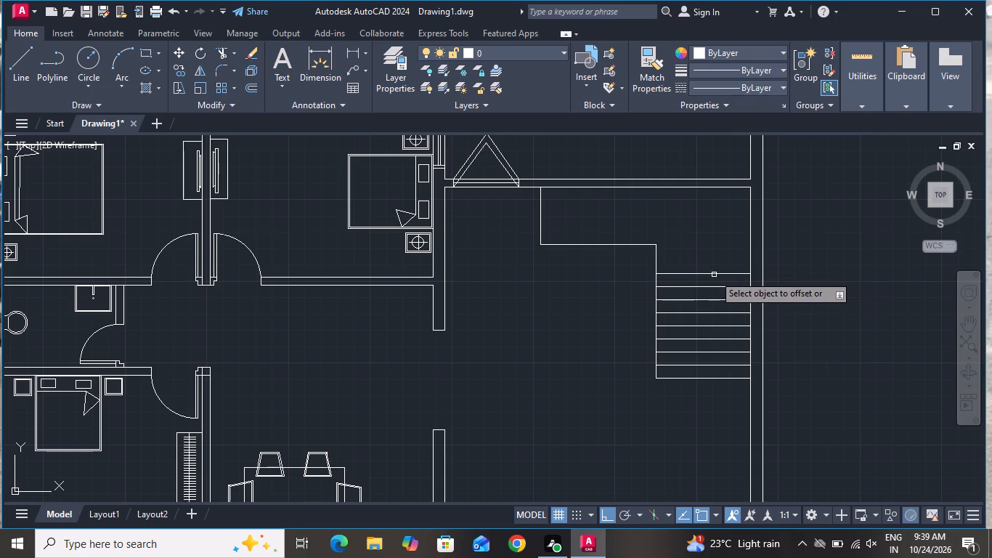
{"action": "left_click", "coordinate": [714, 275]}
{"action": "left_click", "coordinate": [714, 260]}
{"action": "left_click", "coordinate": [723, 251]}
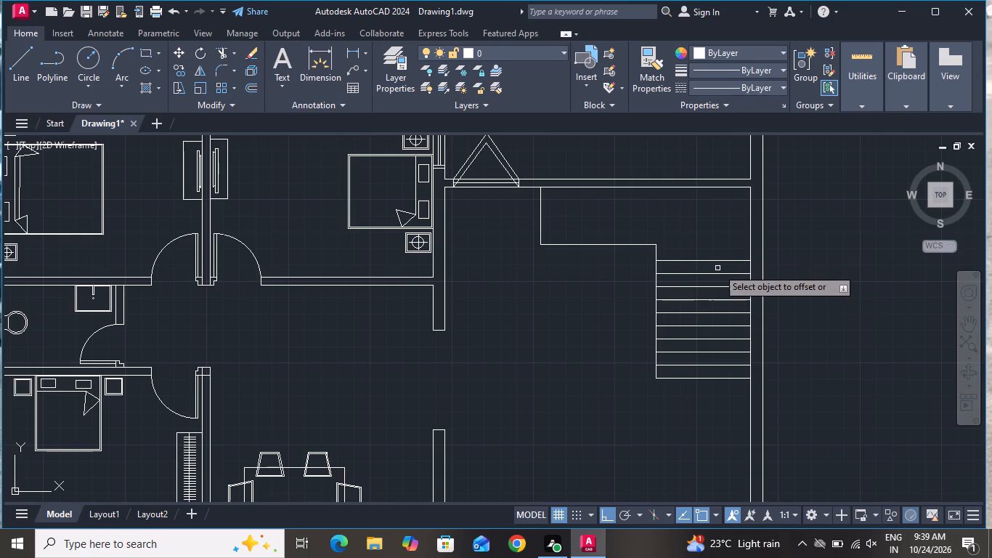
{"action": "left_click", "coordinate": [715, 260]}
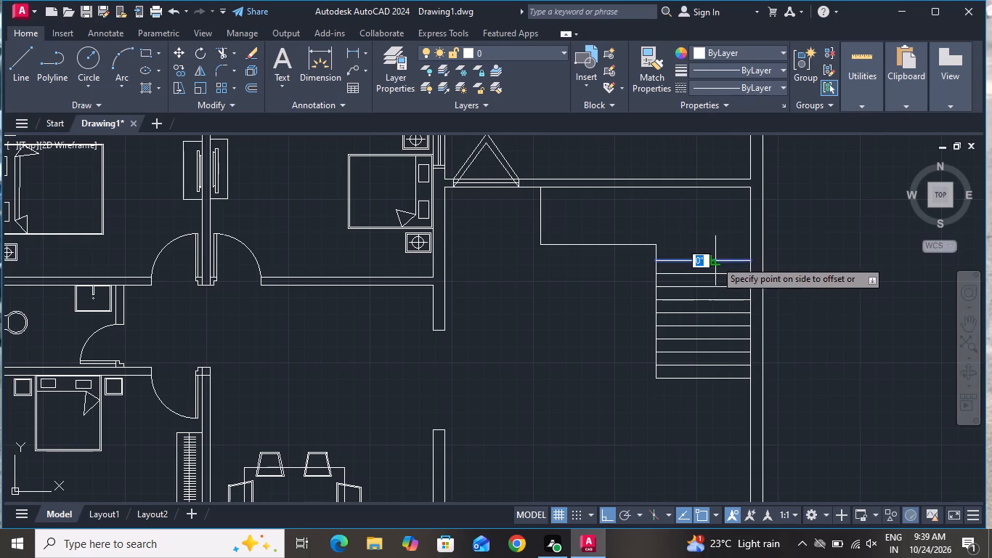
{"action": "left_click", "coordinate": [714, 245]}
{"action": "right_click", "coordinate": [593, 319]}
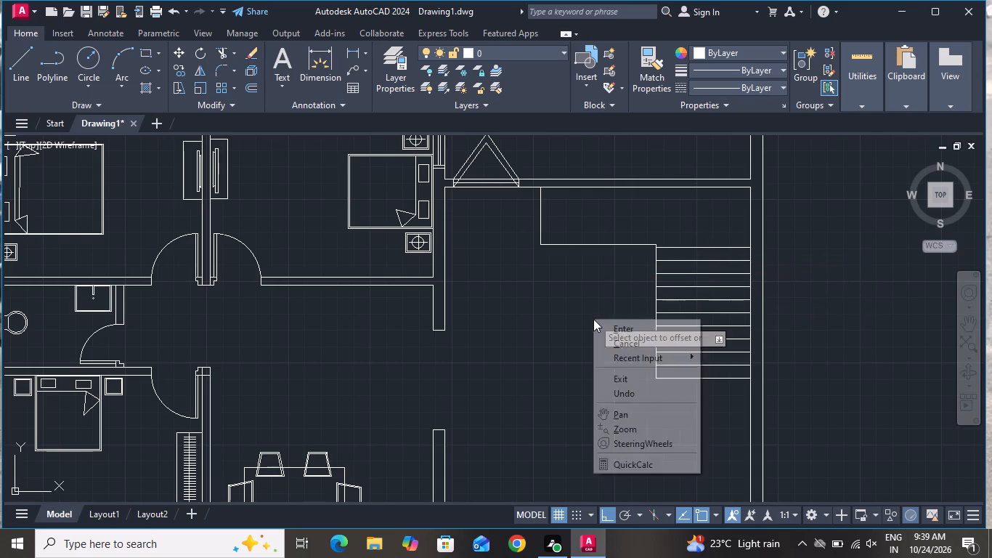
{"action": "left_click", "coordinate": [621, 343]}
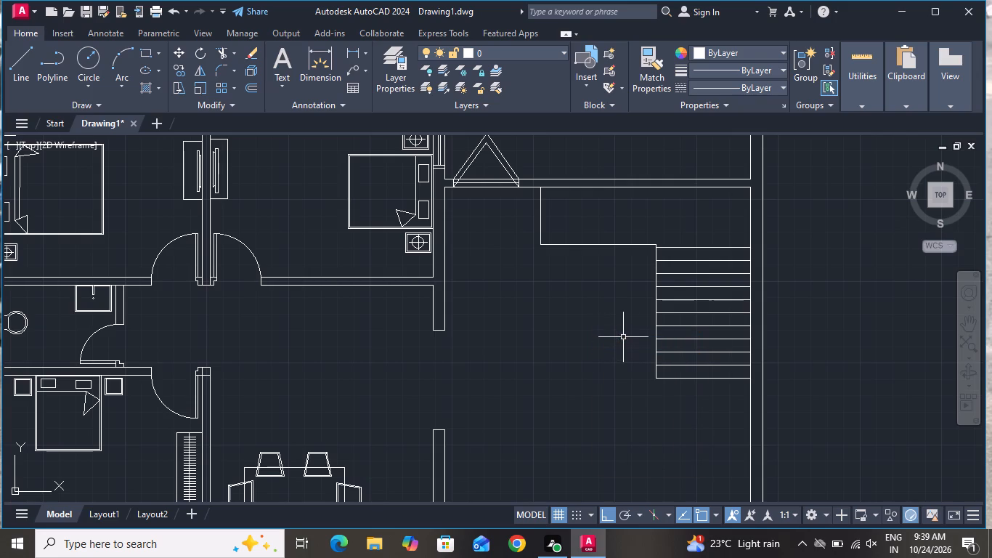
Draw a 3'-8" vertical line from the stepped line's outer corner up to the near face of the wall above.
{"action": "left_click", "coordinate": [15, 52]}
{"action": "scroll", "coordinate": [676, 222], "scroll_direction": "up", "scroll_amount": 2}
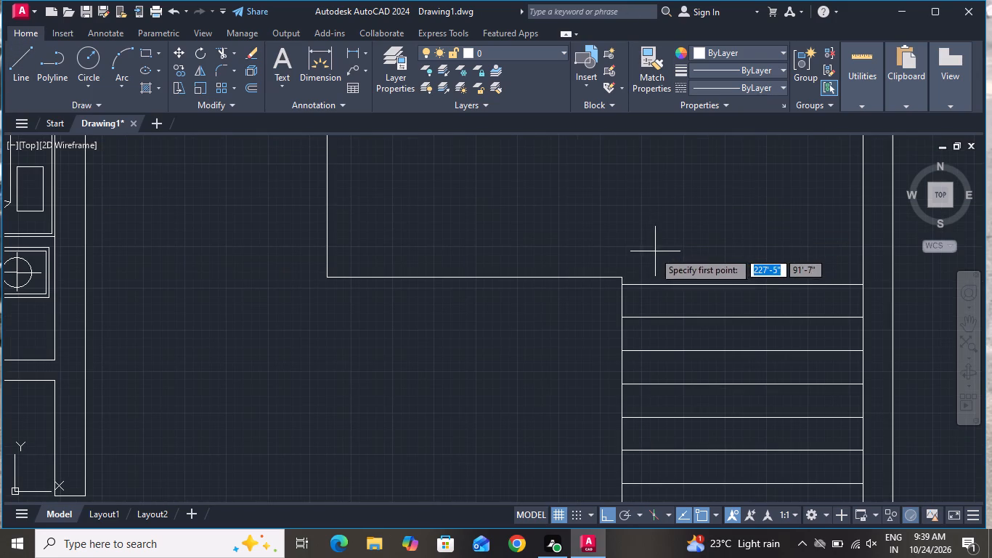
{"action": "left_click", "coordinate": [619, 277]}
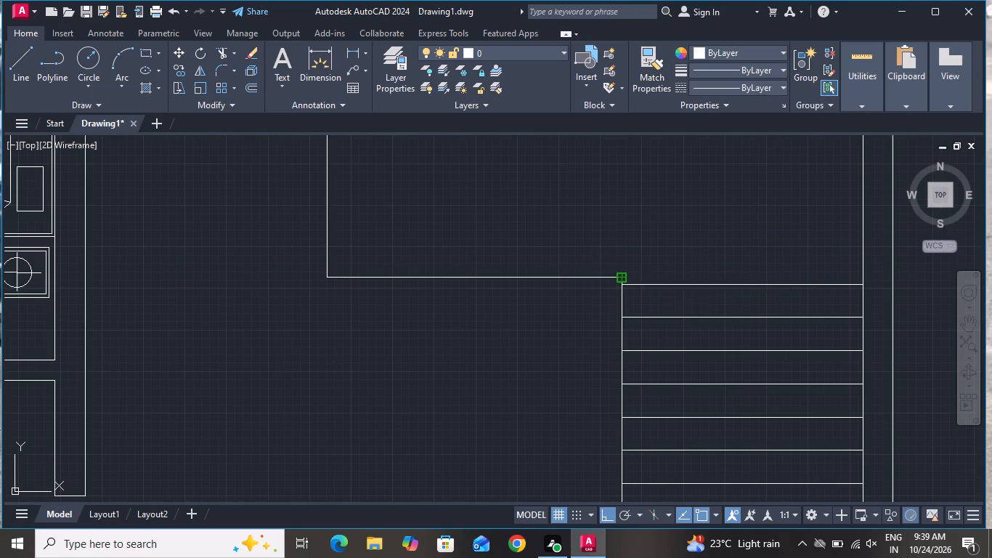
{"action": "scroll", "coordinate": [625, 360], "scroll_direction": "down", "scroll_amount": 2}
{"action": "scroll", "coordinate": [638, 286], "scroll_direction": "up", "scroll_amount": 3}
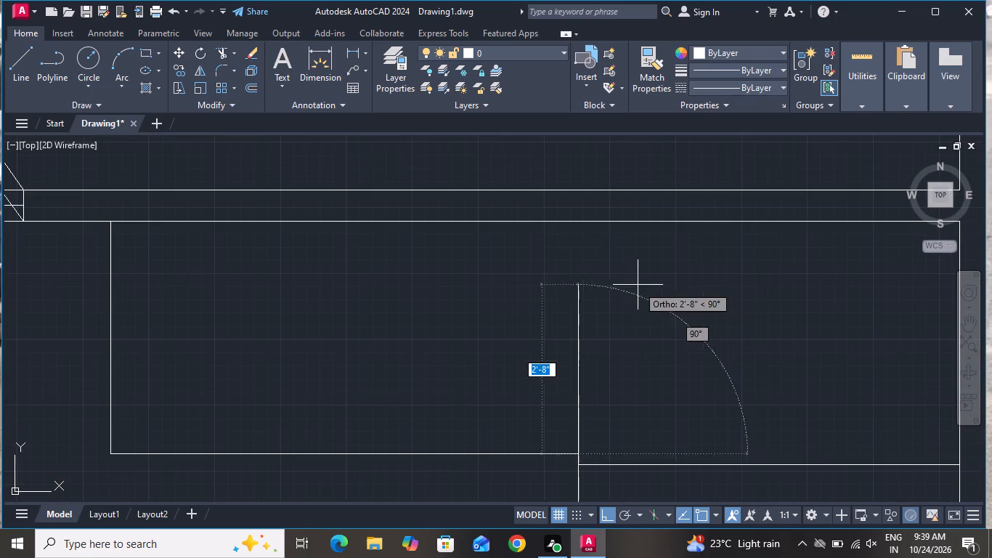
{"action": "left_click", "coordinate": [581, 221]}
{"action": "right_click", "coordinate": [581, 221]}
{"action": "left_click", "coordinate": [611, 249]}
{"action": "scroll", "coordinate": [702, 343], "scroll_direction": "down", "scroll_amount": 2}
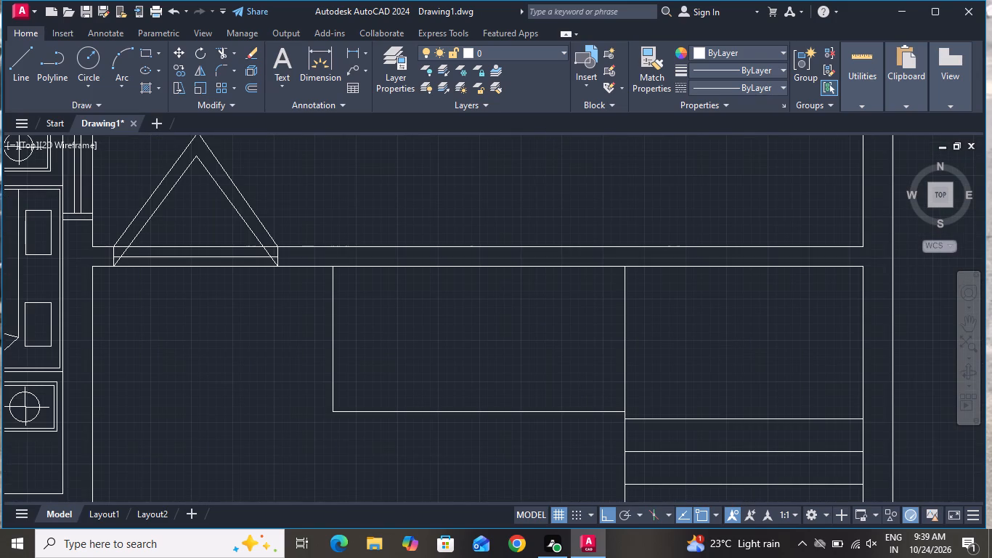
Offset the new vertical line leftward four times in succession at 10" spacing to start the upper flight's treads.
{"action": "key", "text": "o"}
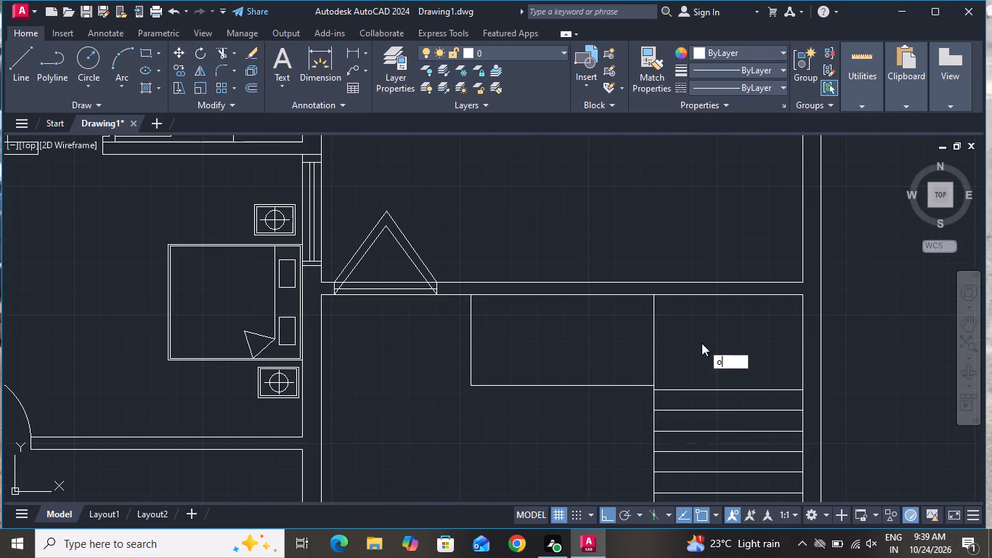
{"action": "key", "text": "space"}
{"action": "key", "text": "1"}
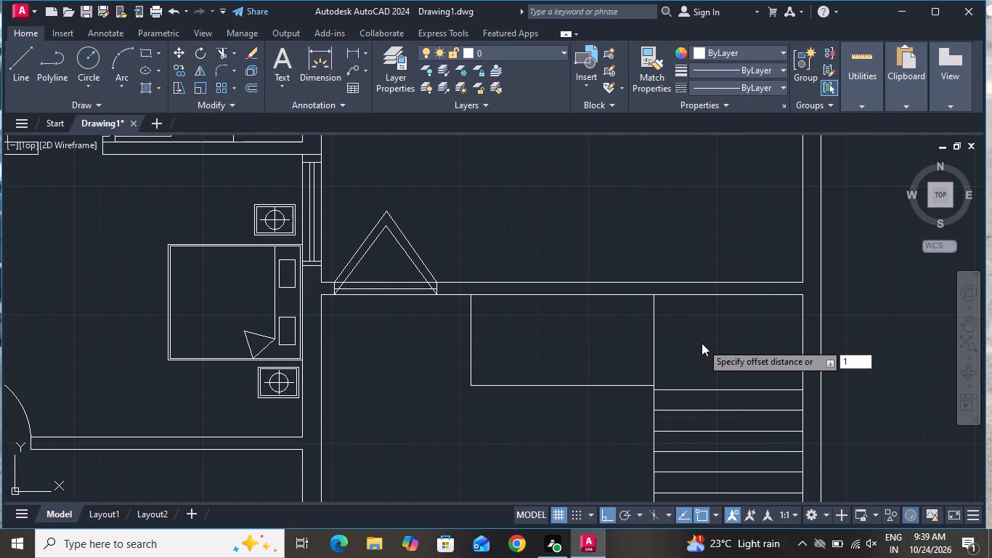
{"action": "key", "text": "0"}
{"action": "key", "text": "shift+quotedbl"}
{"action": "key", "text": "Return"}
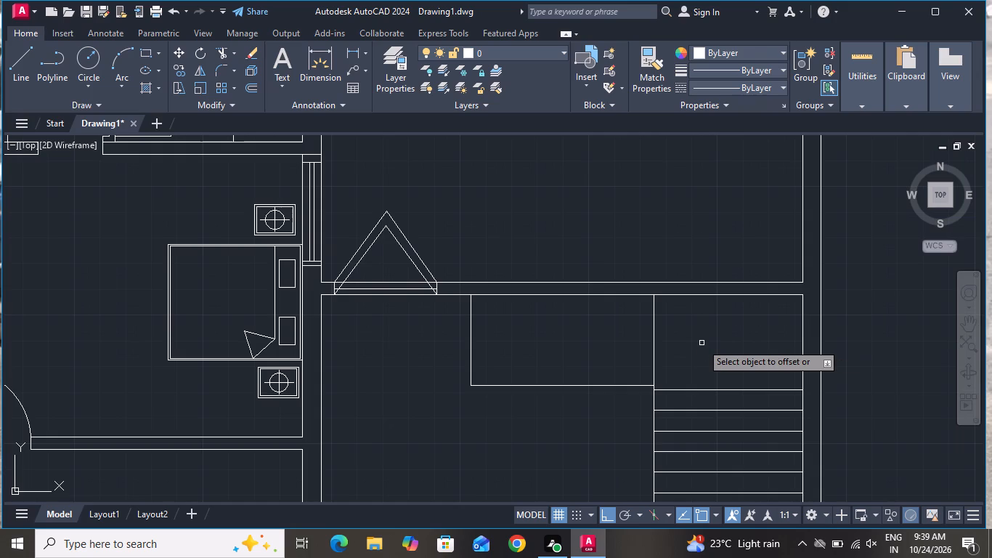
{"action": "left_click", "coordinate": [653, 352]}
{"action": "left_click", "coordinate": [601, 356]}
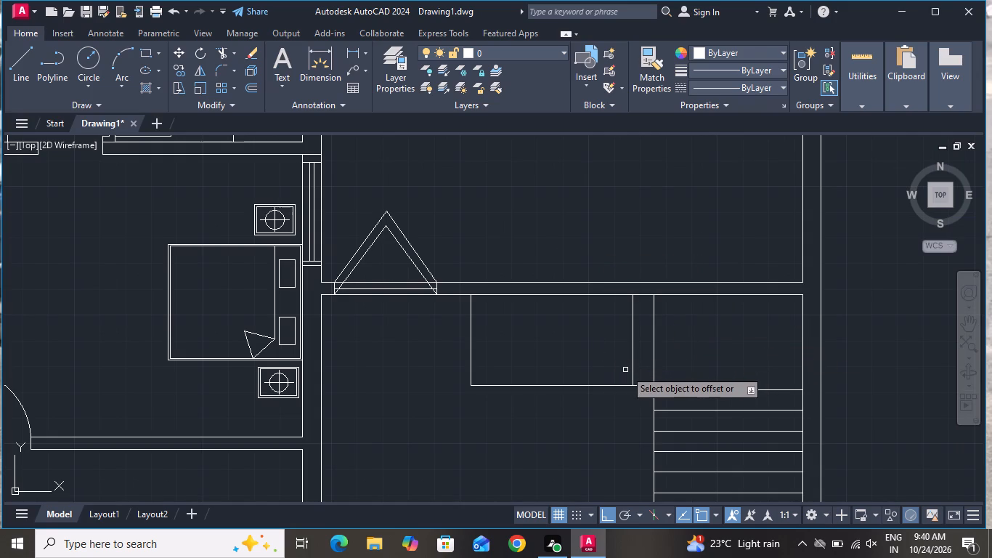
{"action": "left_click", "coordinate": [633, 365]}
{"action": "left_click", "coordinate": [602, 365]}
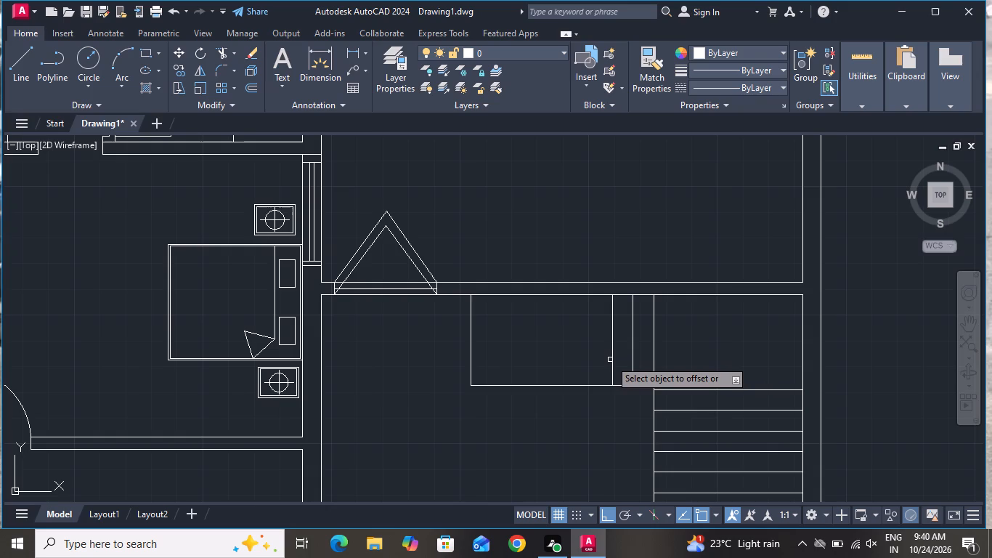
{"action": "left_click", "coordinate": [610, 360]}
{"action": "left_click", "coordinate": [610, 368]}
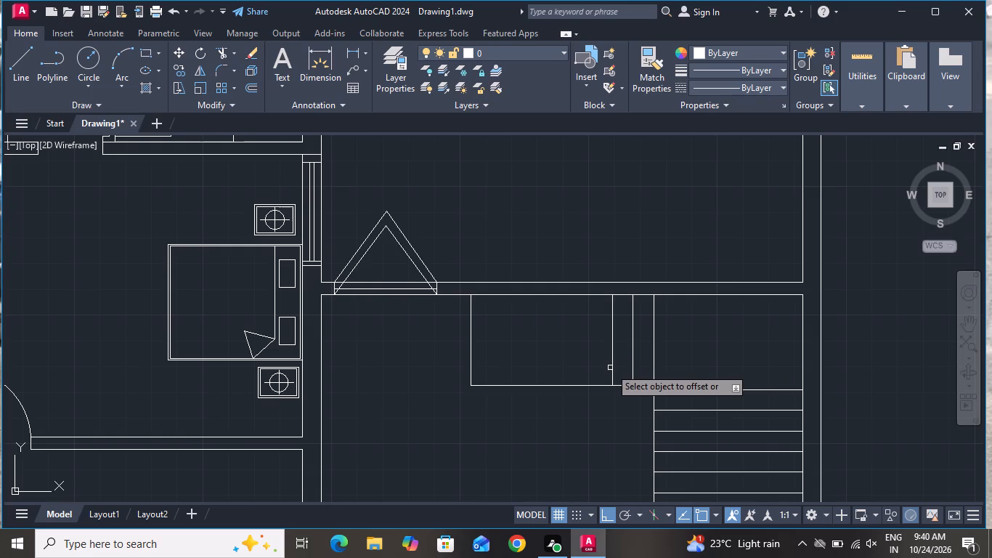
{"action": "left_click", "coordinate": [614, 361]}
{"action": "left_click", "coordinate": [560, 373]}
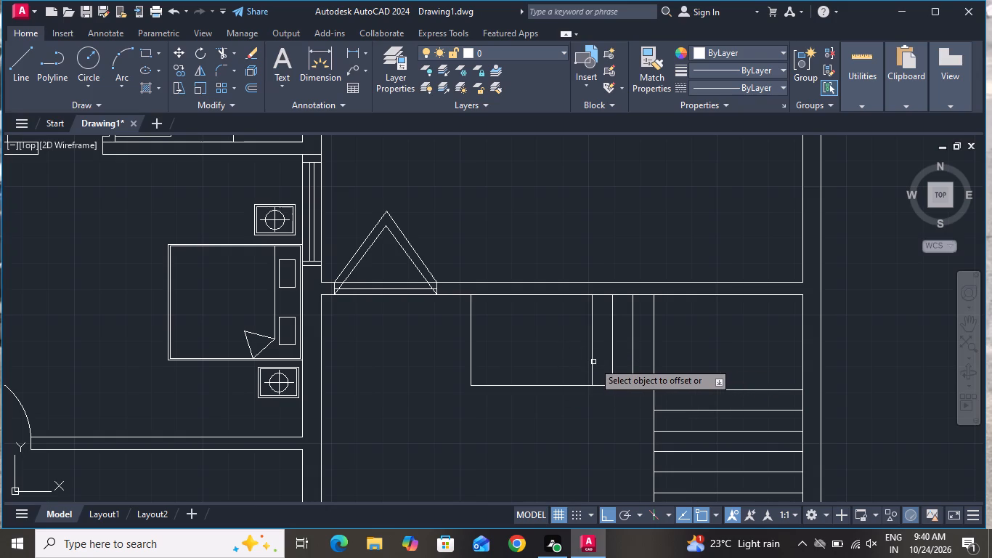
{"action": "left_click", "coordinate": [593, 360]}
{"action": "left_click", "coordinate": [545, 365]}
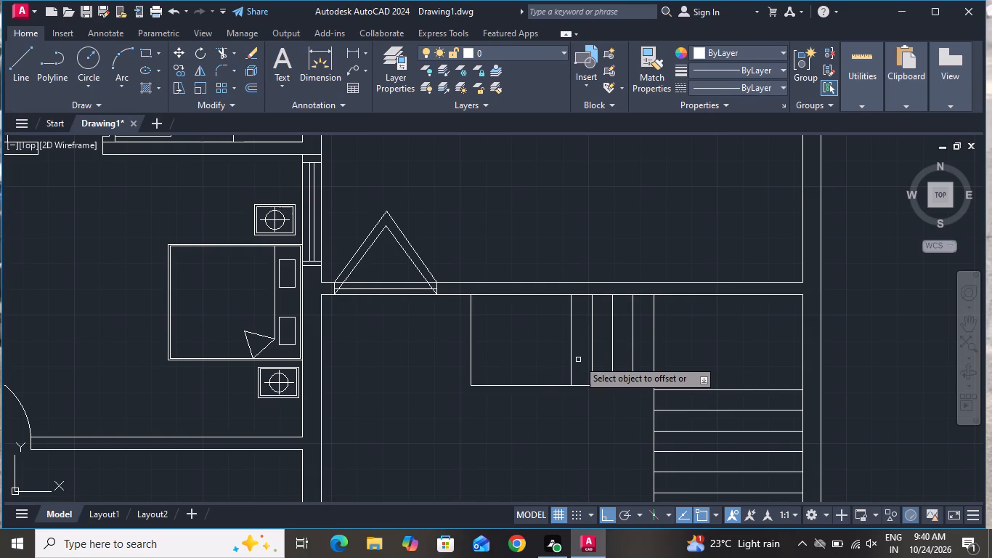
Continue the 10" offsets leftward from the last tread with four more lines, filling the upper flight to its end line.
{"action": "left_click", "coordinate": [565, 373]}
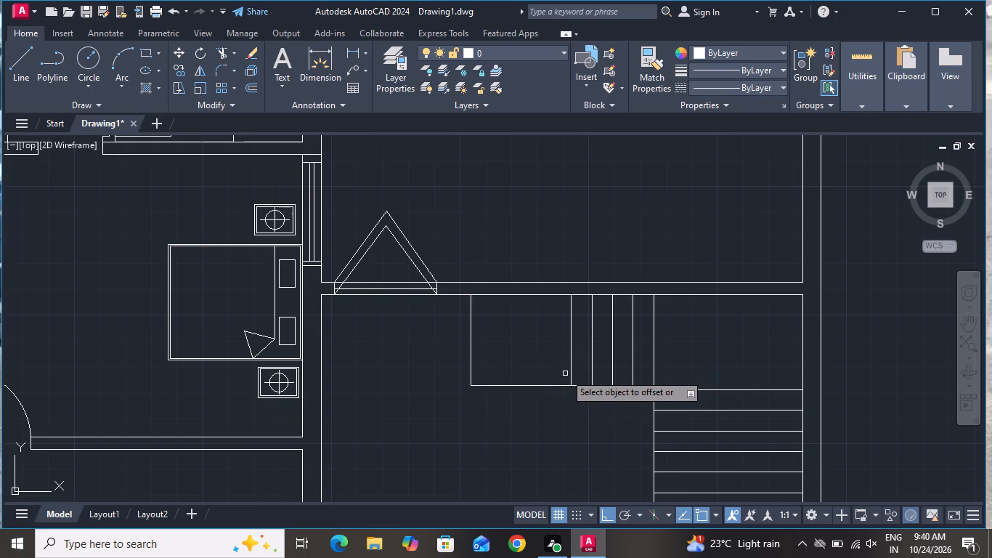
{"action": "left_click", "coordinate": [494, 374]}
{"action": "left_click", "coordinate": [574, 372]}
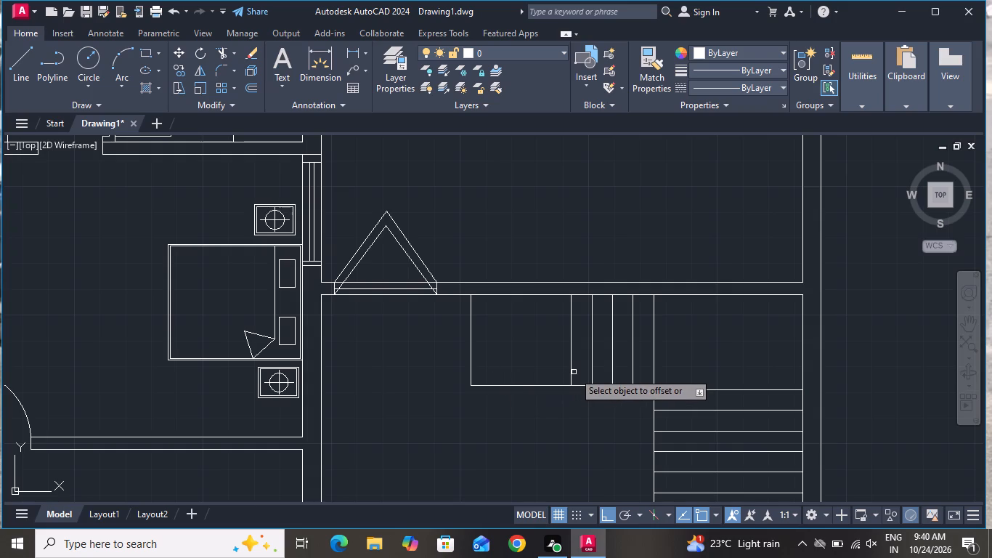
{"action": "left_click", "coordinate": [574, 381]}
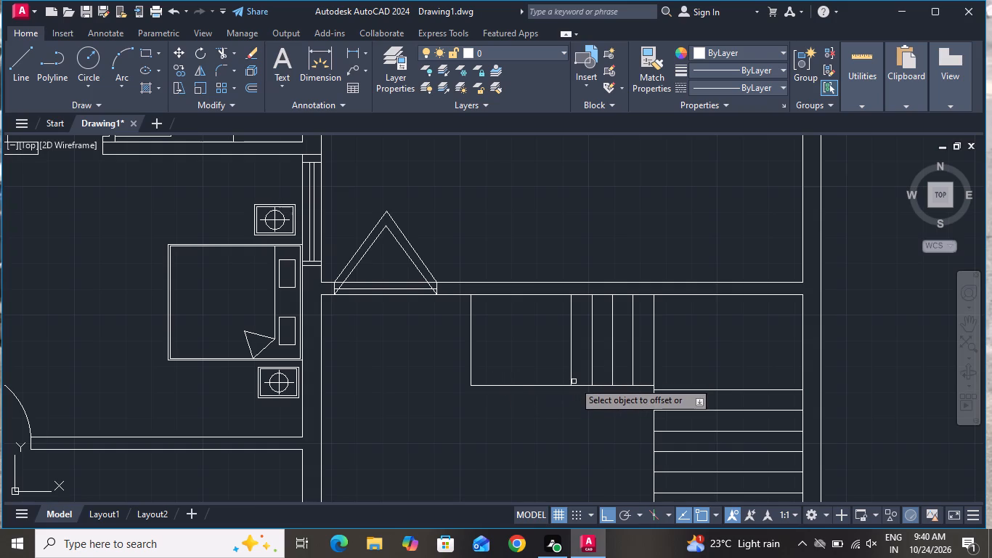
{"action": "left_click", "coordinate": [569, 373]}
{"action": "left_click", "coordinate": [519, 376]}
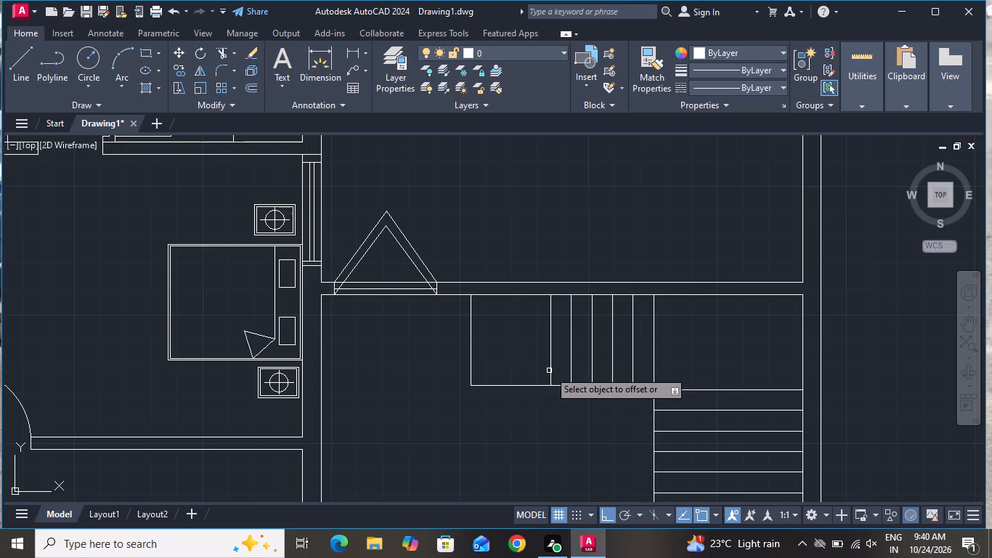
{"action": "left_click", "coordinate": [549, 371]}
{"action": "left_click", "coordinate": [484, 371]}
{"action": "left_click", "coordinate": [532, 360]}
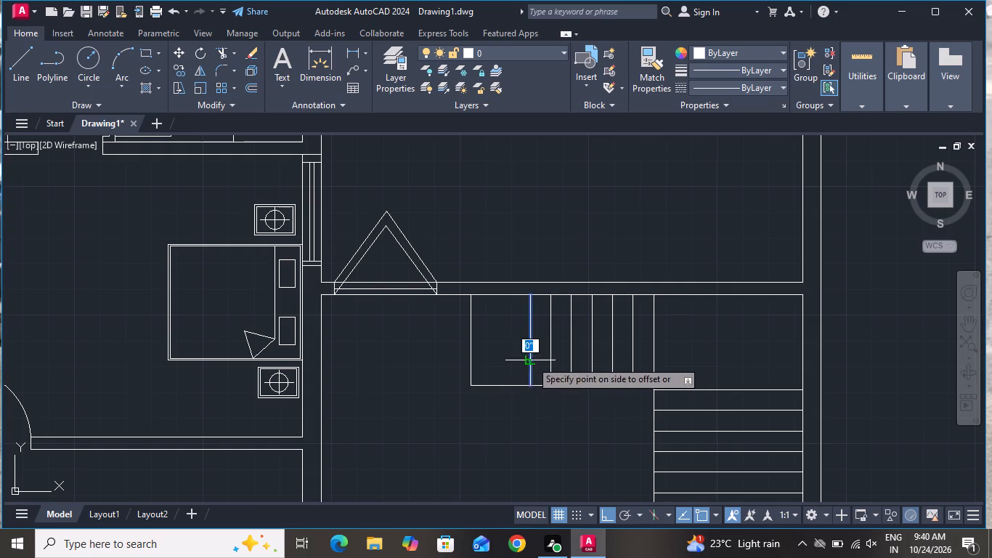
{"action": "left_click", "coordinate": [491, 371]}
{"action": "left_click", "coordinate": [511, 362]}
{"action": "left_click", "coordinate": [488, 365]}
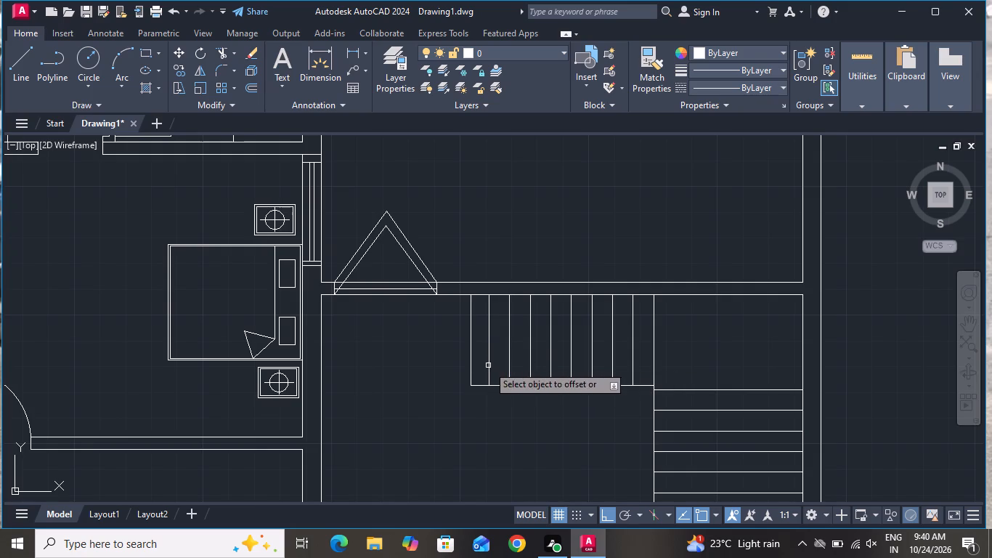
{"action": "right_click", "coordinate": [499, 432]}
{"action": "left_click", "coordinate": [558, 296]}
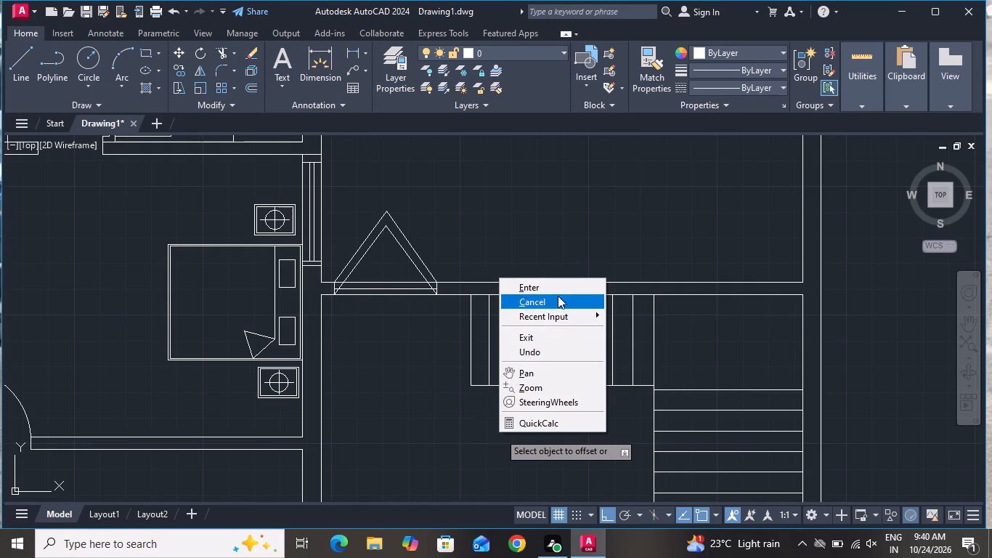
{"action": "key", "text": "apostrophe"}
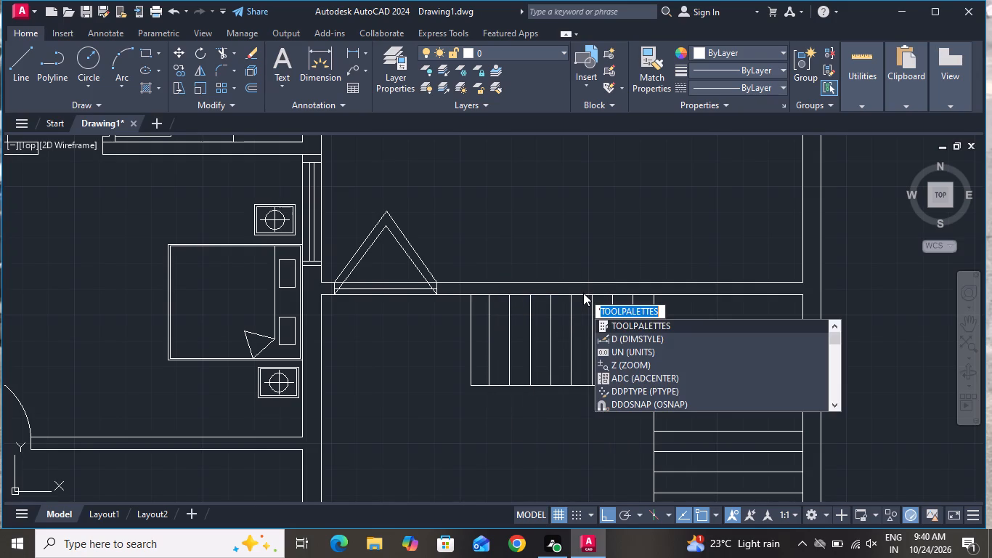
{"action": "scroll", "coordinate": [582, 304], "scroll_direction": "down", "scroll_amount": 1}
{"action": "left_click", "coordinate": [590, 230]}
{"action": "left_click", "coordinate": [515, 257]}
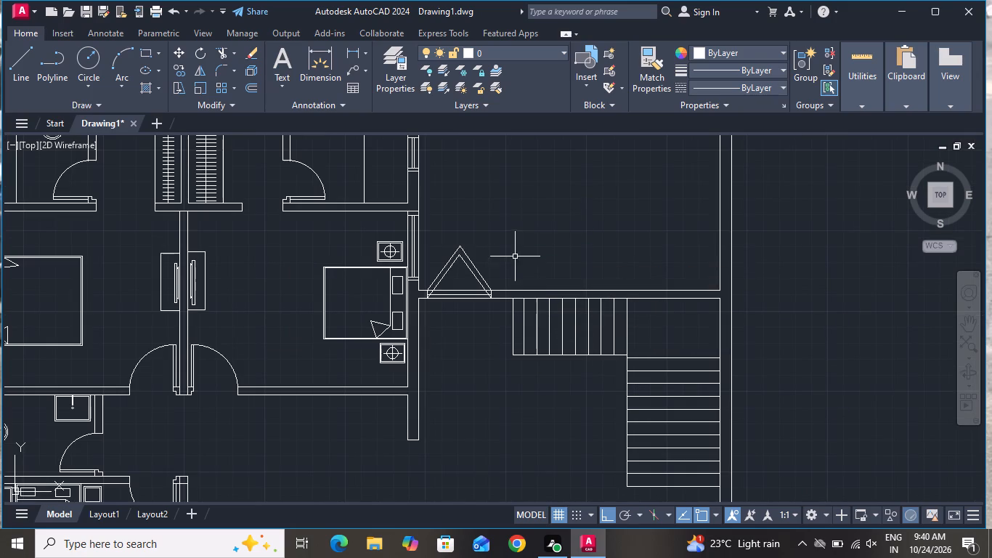
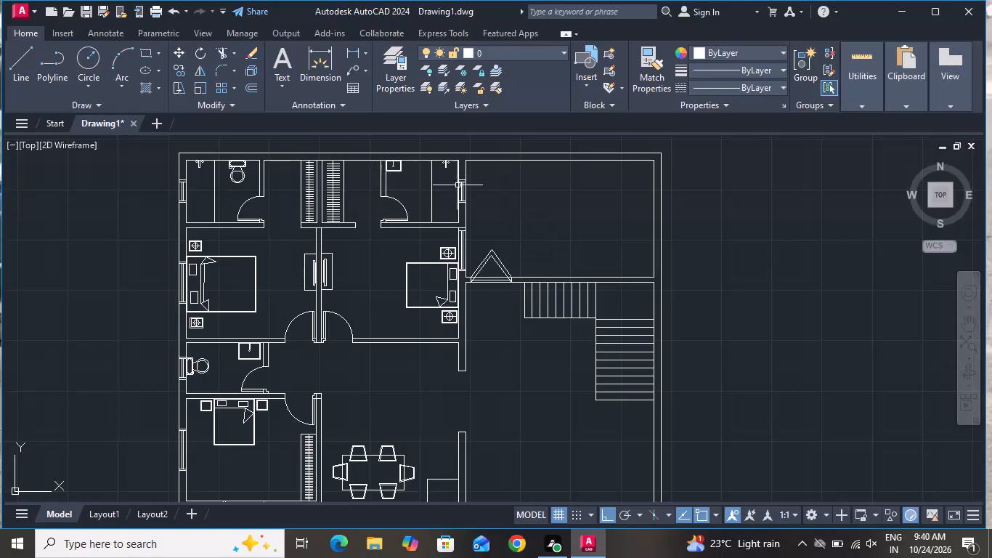
Draw the stair direction line from the upper flight's first tread line about 9'-8" right, turning down the middle of the side flight about 6'.
{"action": "left_click", "coordinate": [4, 59]}
{"action": "left_click", "coordinate": [31, 73]}
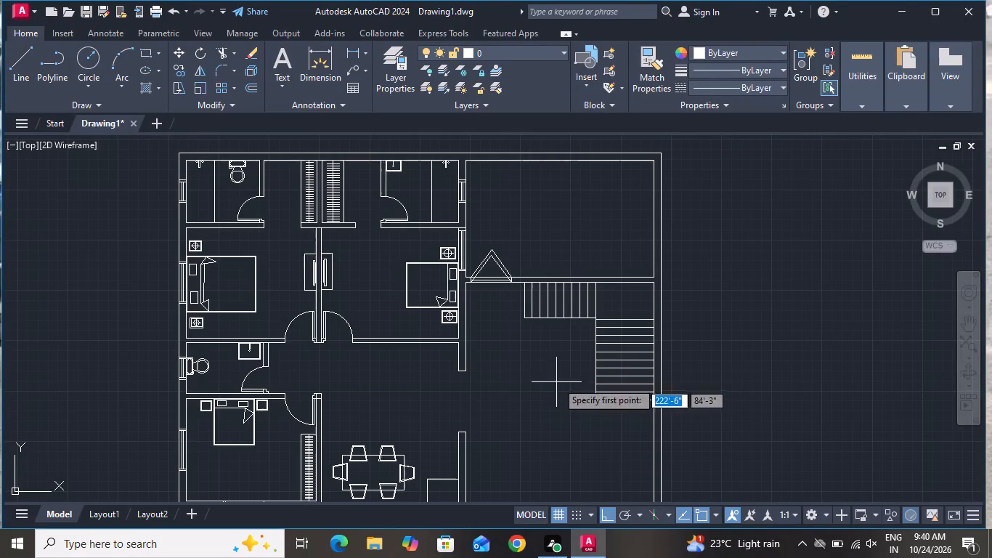
{"action": "scroll", "coordinate": [568, 291], "scroll_direction": "up", "scroll_amount": 3}
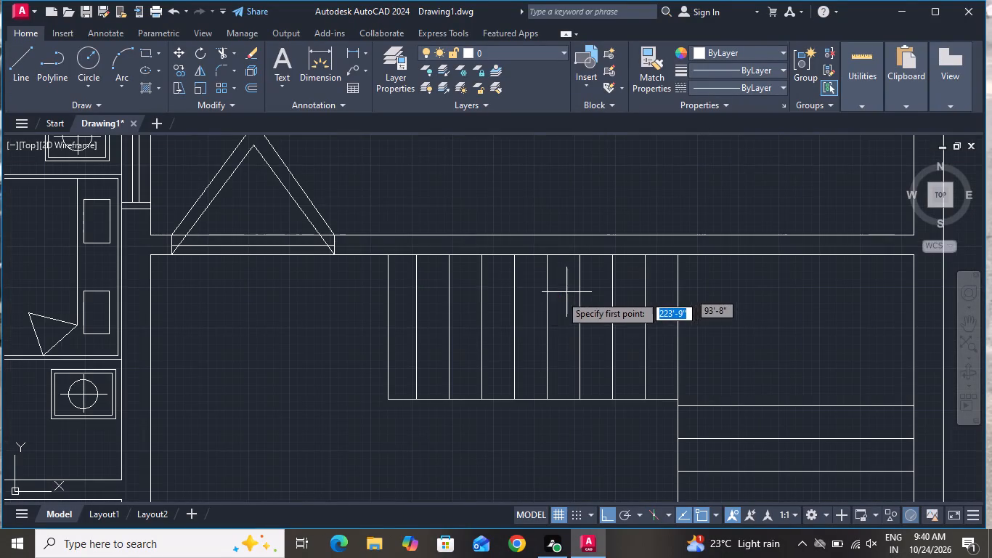
{"action": "left_click", "coordinate": [419, 325]}
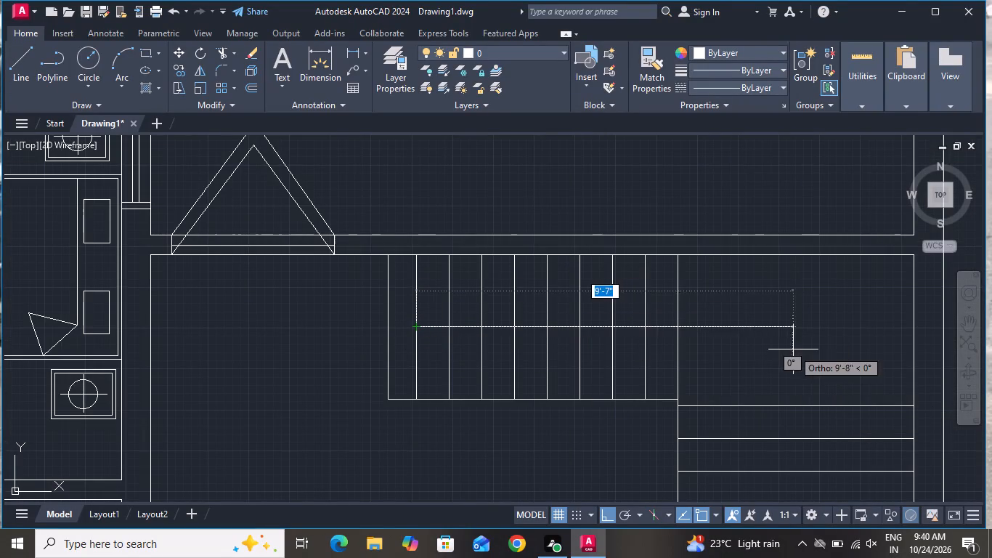
{"action": "left_click", "coordinate": [797, 330]}
{"action": "scroll", "coordinate": [804, 333], "scroll_direction": "down", "scroll_amount": 2}
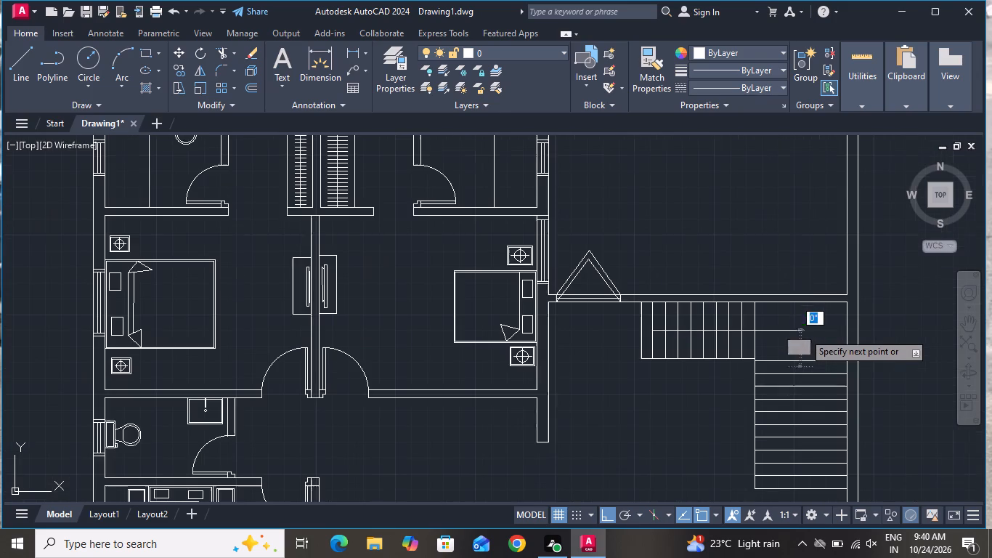
{"action": "scroll", "coordinate": [807, 334], "scroll_direction": "down", "scroll_amount": 2}
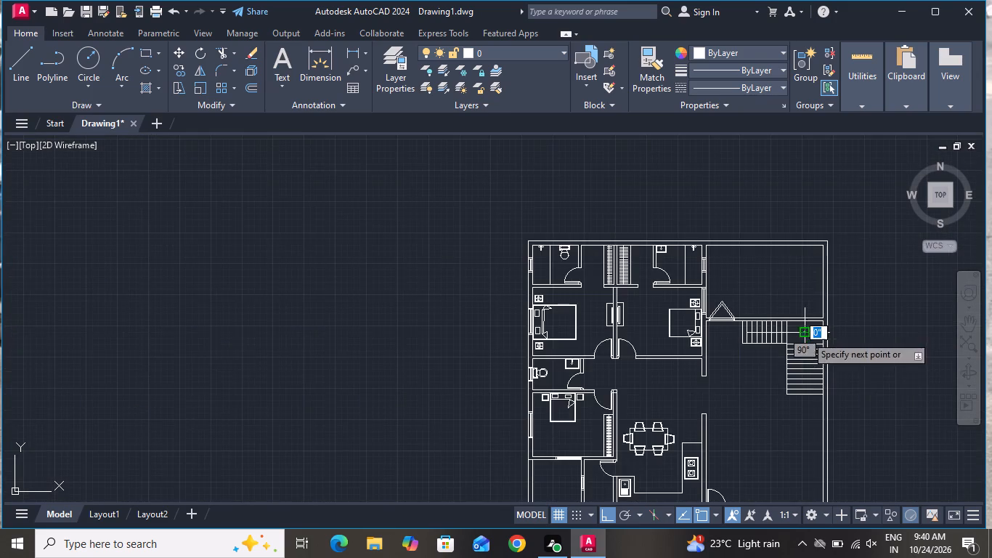
{"action": "scroll", "coordinate": [800, 356], "scroll_direction": "up", "scroll_amount": 3}
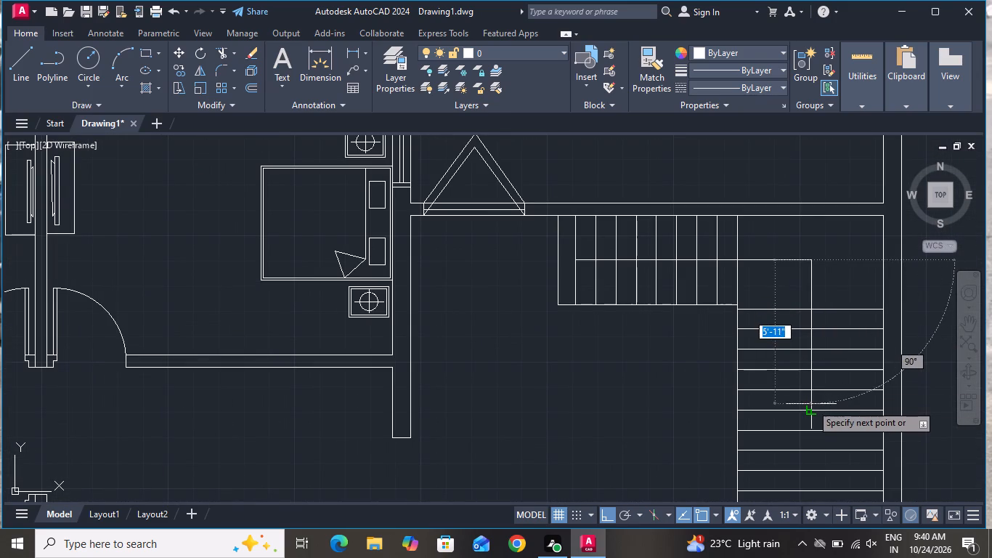
{"action": "left_click", "coordinate": [813, 417]}
{"action": "scroll", "coordinate": [805, 421], "scroll_direction": "up", "scroll_amount": 1}
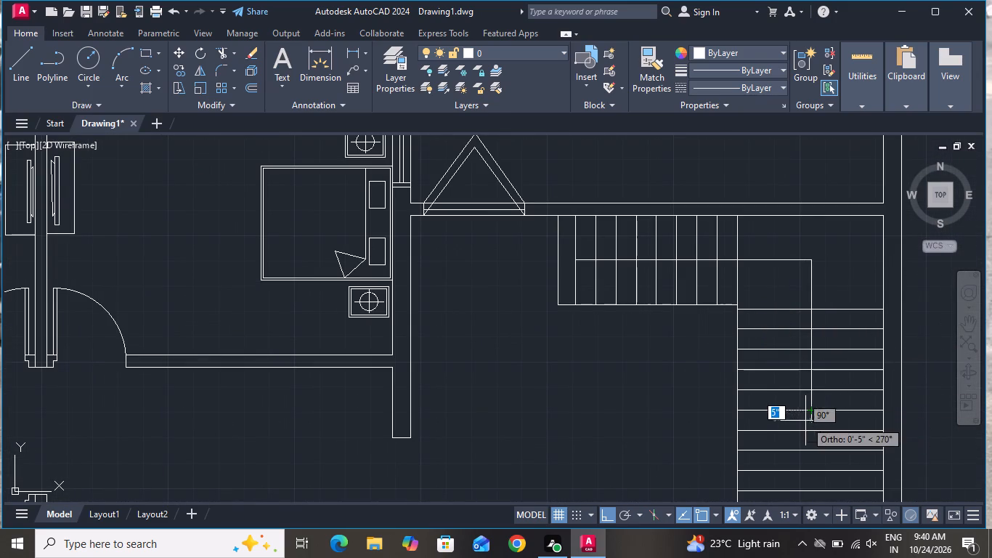
{"action": "scroll", "coordinate": [805, 421], "scroll_direction": "up", "scroll_amount": 1}
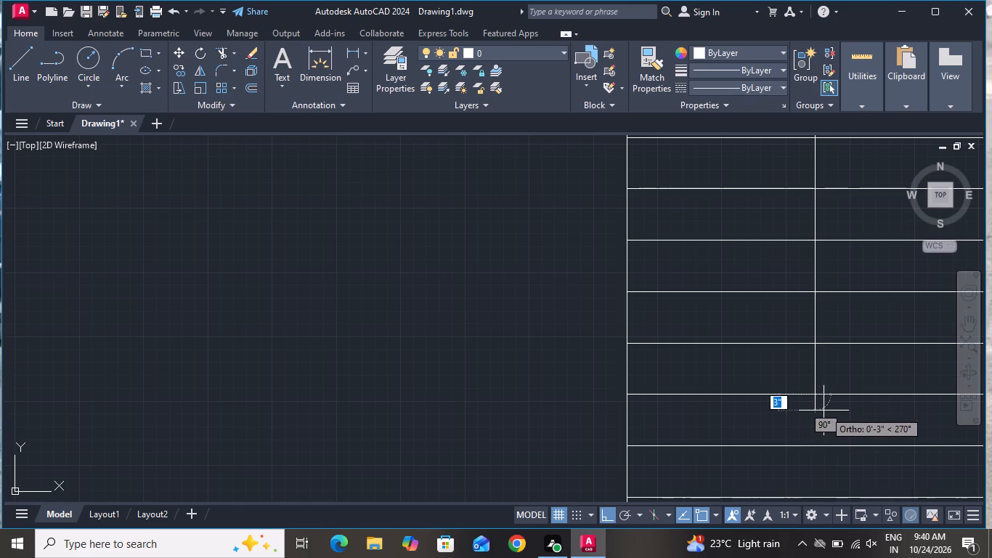
{"action": "left_click", "coordinate": [818, 411]}
Draw a closed triangular arrowhead at the lower end of the direction line, with its tip on the next tread line.
{"action": "left_click", "coordinate": [842, 411]}
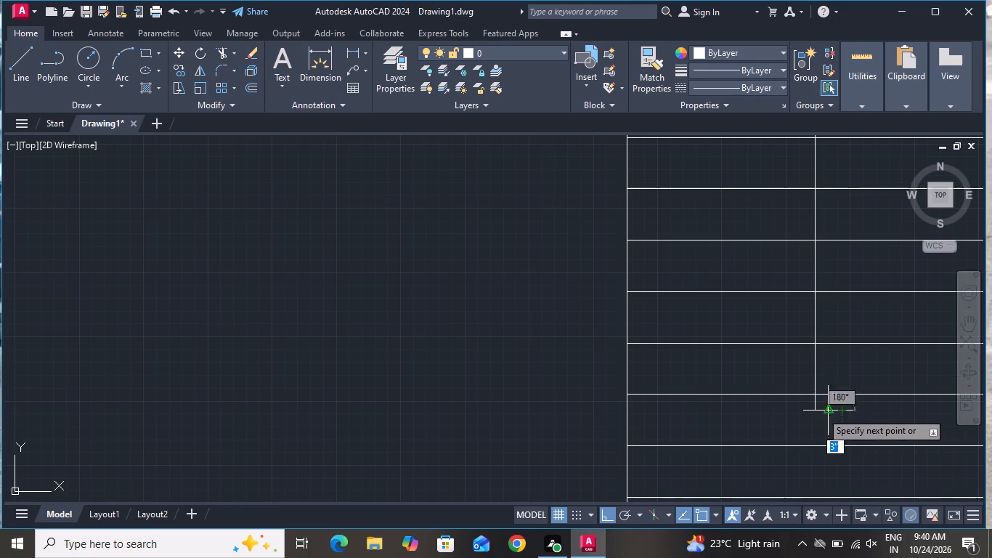
{"action": "left_click", "coordinate": [794, 412]}
{"action": "left_click", "coordinate": [813, 442]}
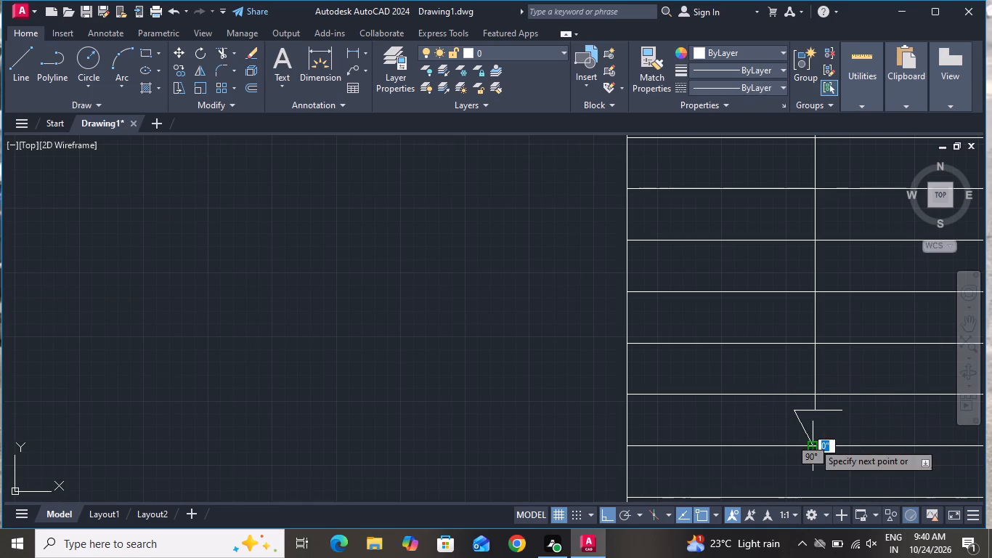
{"action": "left_click", "coordinate": [842, 408]}
{"action": "right_click", "coordinate": [842, 408]}
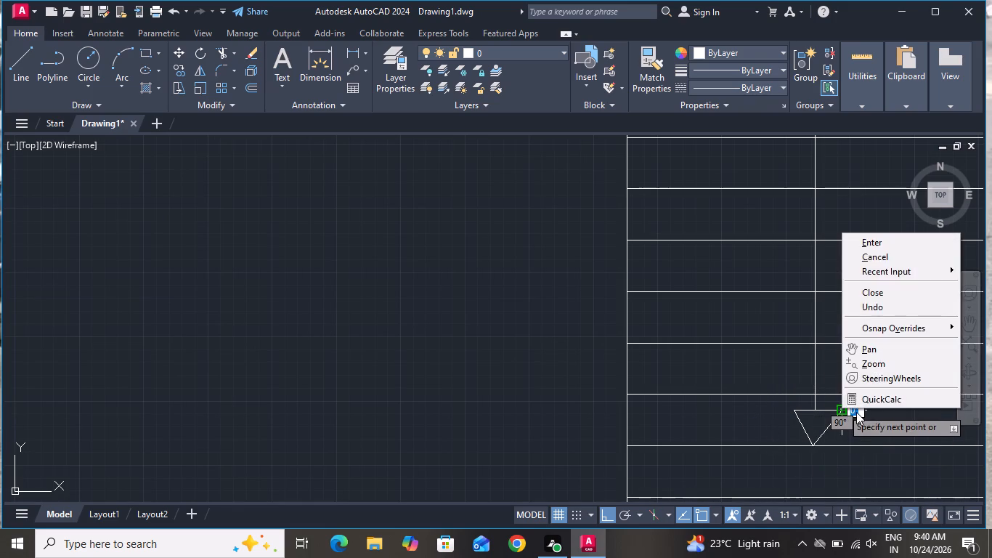
{"action": "left_click", "coordinate": [866, 265]}
{"action": "left_click", "coordinate": [866, 249]}
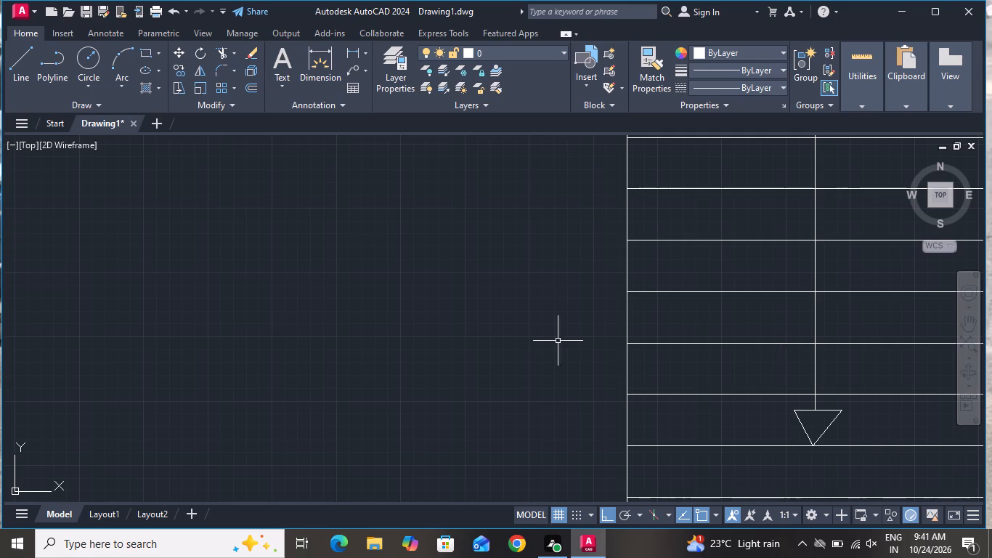
Draw a rectangle about 7'-3" by 8'-4" in the inner corner between the two flights, level with the side flight's bottom tread.
{"action": "scroll", "coordinate": [524, 313], "scroll_direction": "down", "scroll_amount": 3}
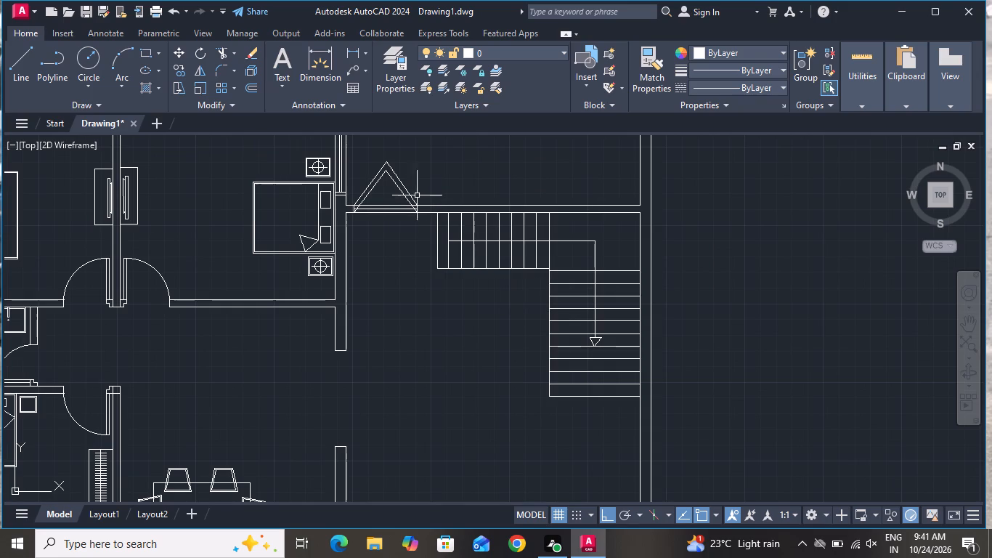
{"action": "left_click", "coordinate": [146, 49]}
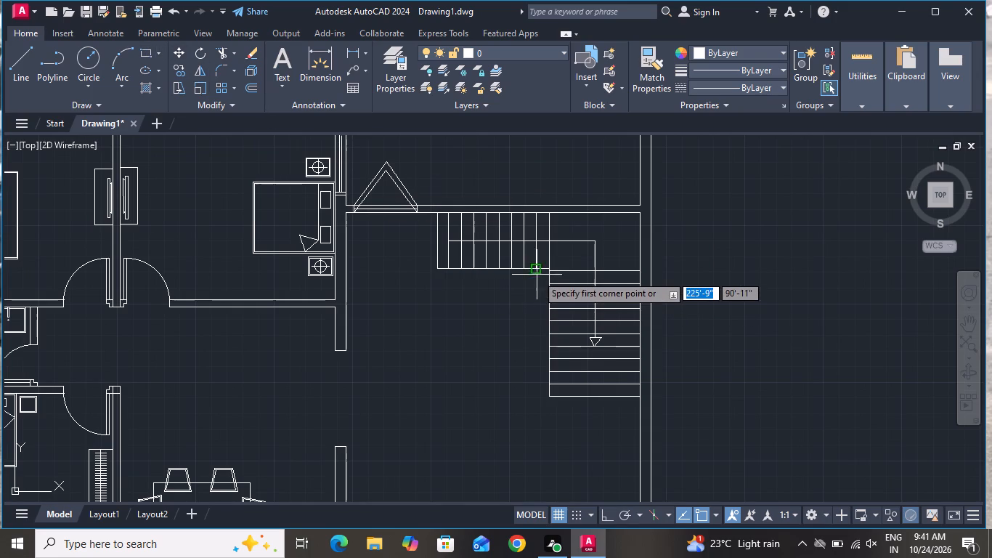
{"action": "left_click", "coordinate": [549, 272]}
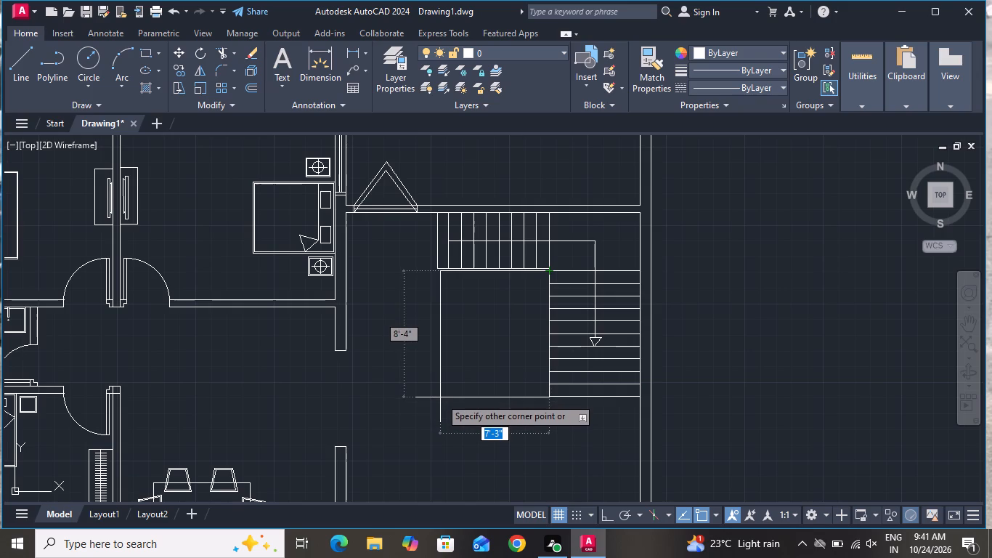
{"action": "left_click", "coordinate": [440, 397]}
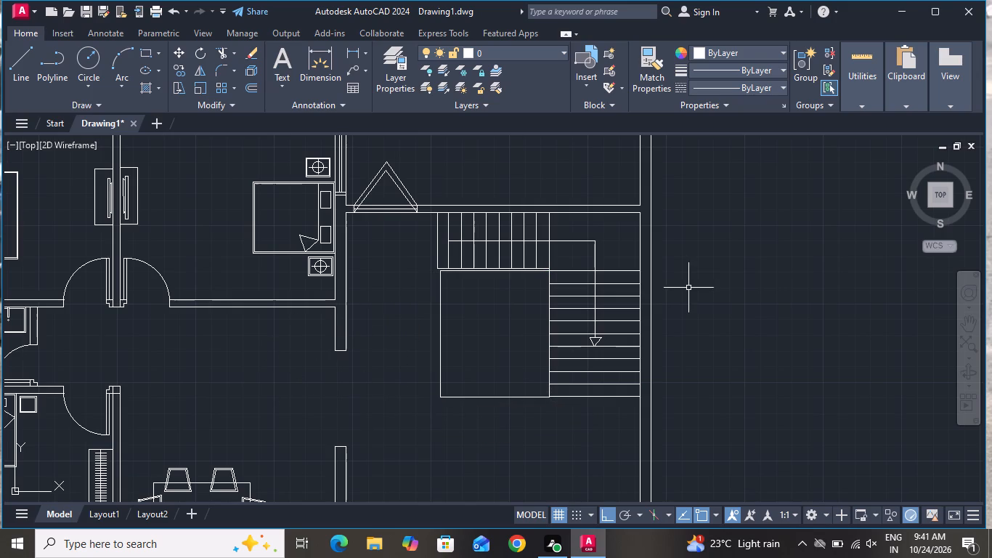
Load the ISO dash linetype ACAD_ISO02W100 into the drawing.
{"action": "left_click", "coordinate": [723, 93]}
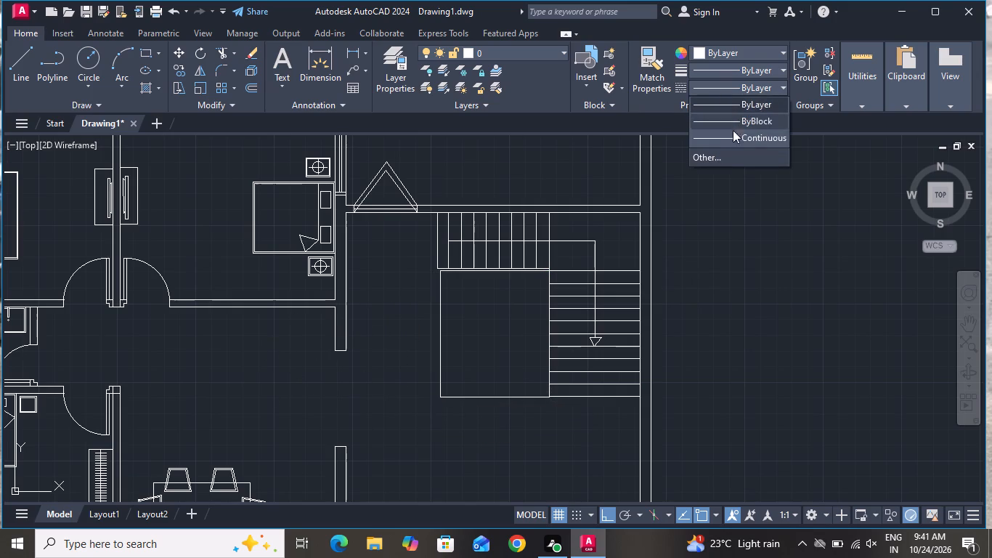
{"action": "left_click", "coordinate": [731, 152]}
{"action": "left_click_drag", "start_coordinate": [652, 57], "coordinate": [618, 166]}
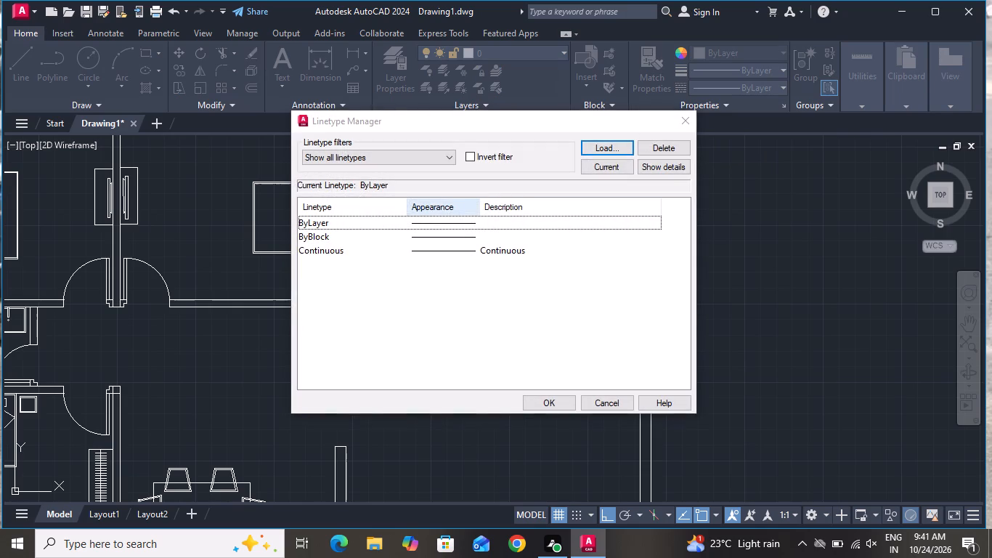
{"action": "left_click", "coordinate": [609, 144]}
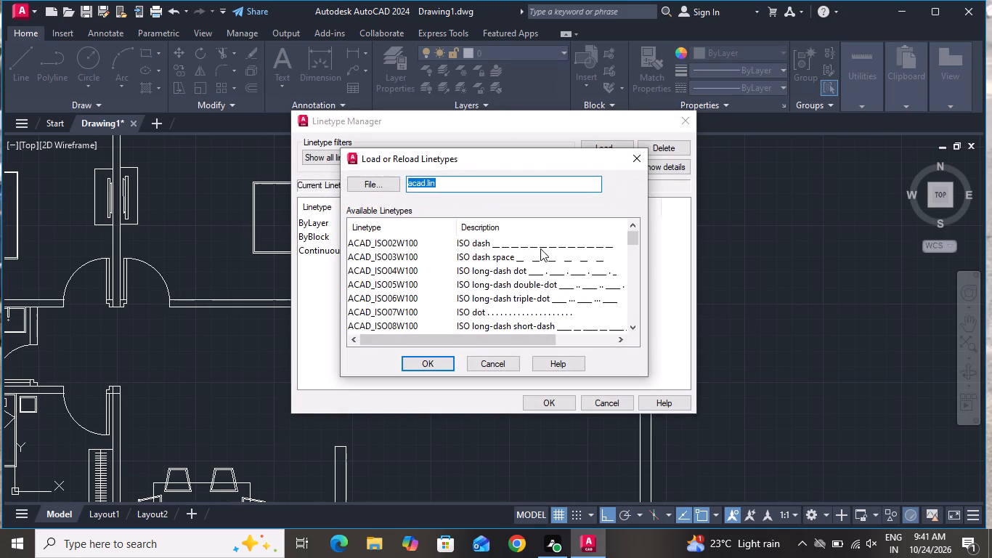
{"action": "left_click", "coordinate": [540, 248]}
{"action": "left_click", "coordinate": [443, 360]}
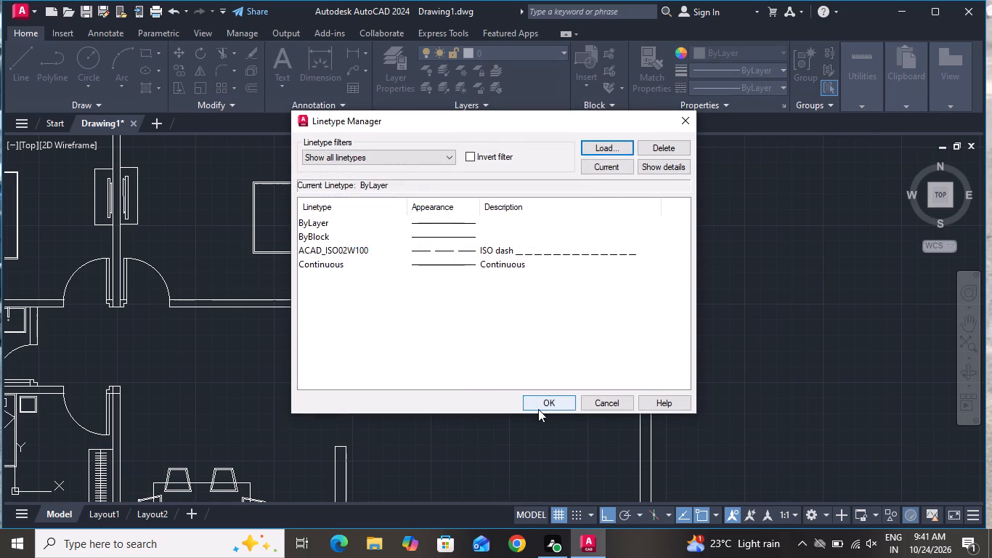
{"action": "left_click", "coordinate": [538, 409]}
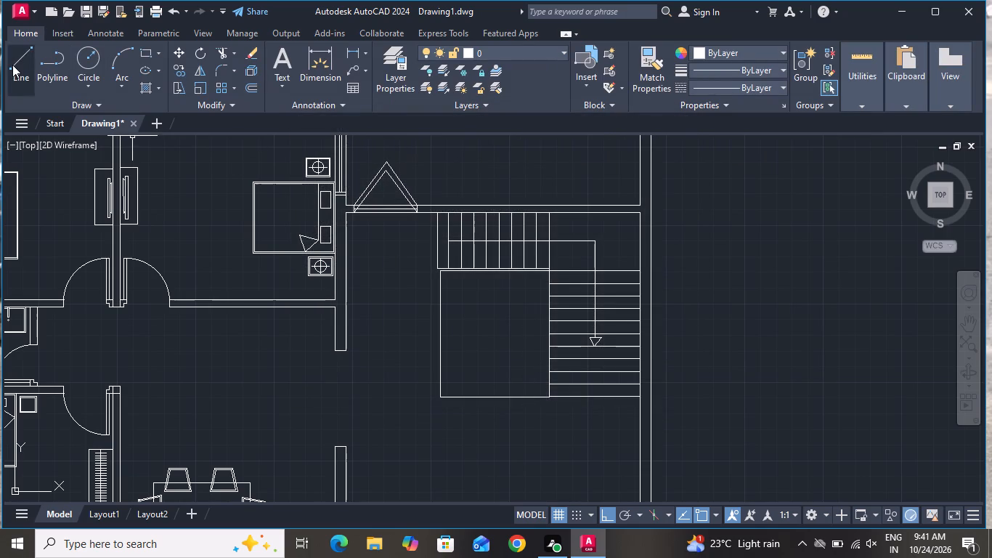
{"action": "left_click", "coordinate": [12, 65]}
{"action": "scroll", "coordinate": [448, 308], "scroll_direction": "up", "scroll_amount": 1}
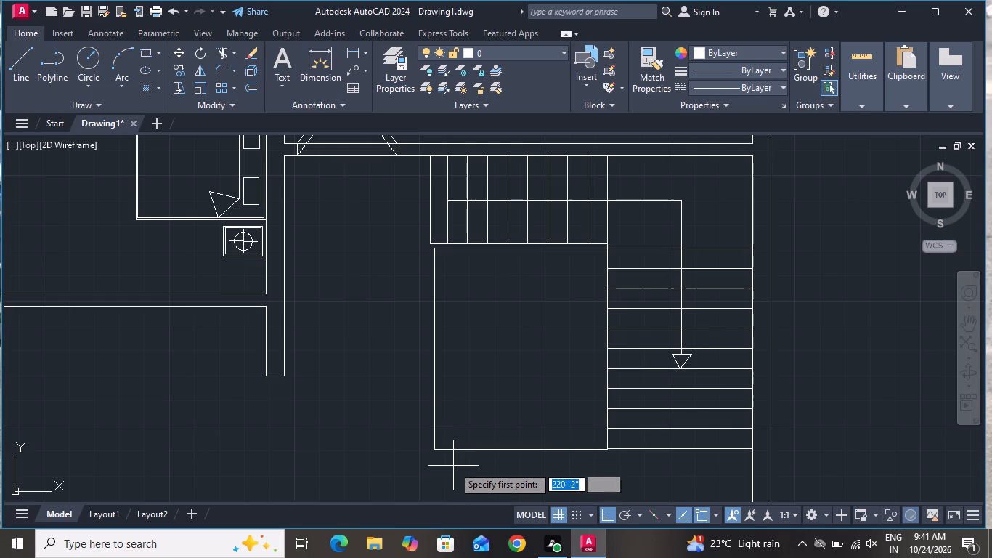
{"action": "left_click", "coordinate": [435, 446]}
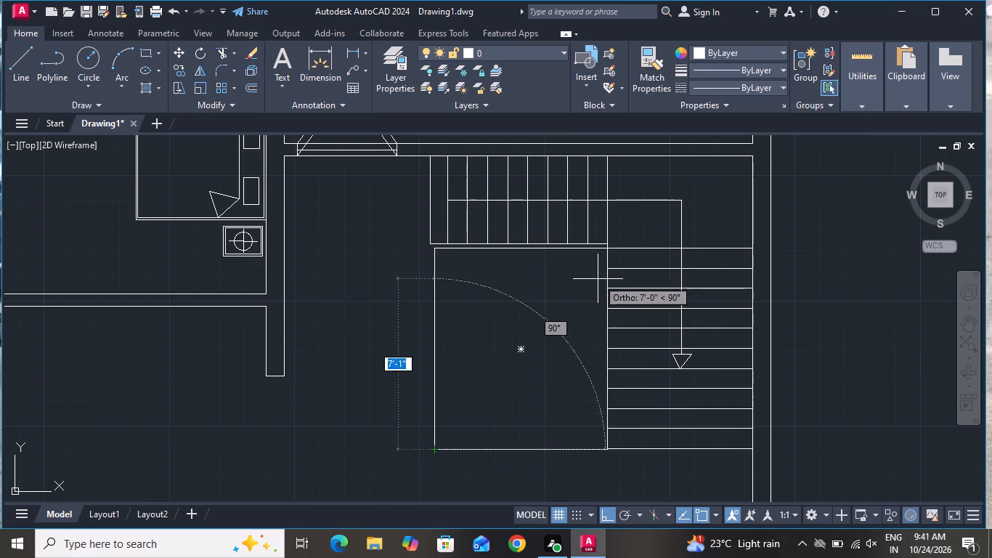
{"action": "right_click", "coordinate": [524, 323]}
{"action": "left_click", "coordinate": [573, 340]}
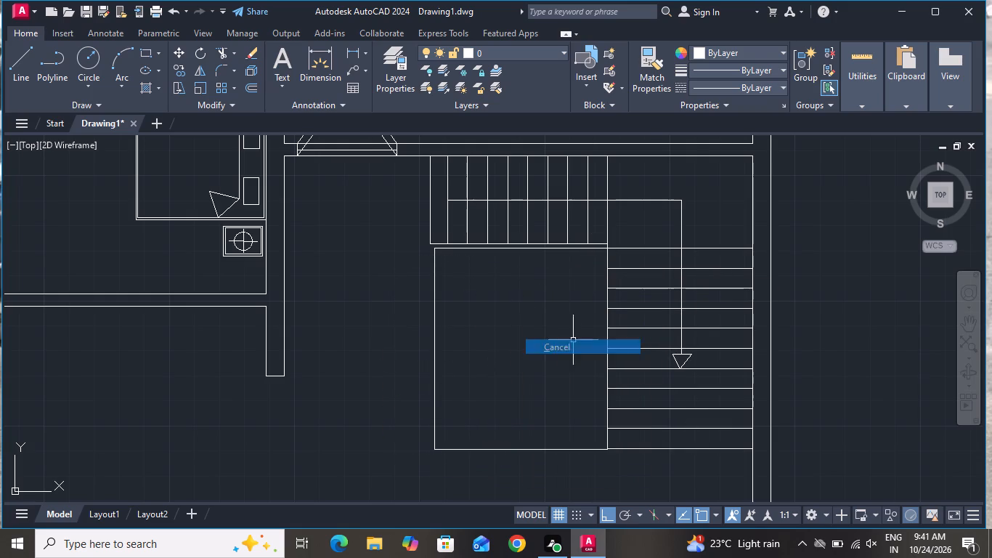
Make ACAD_ISO02W100 the current linetype and draw a dashed diagonal from the rectangle's lower-left corner to its upper-right corner.
{"action": "left_click", "coordinate": [717, 80]}
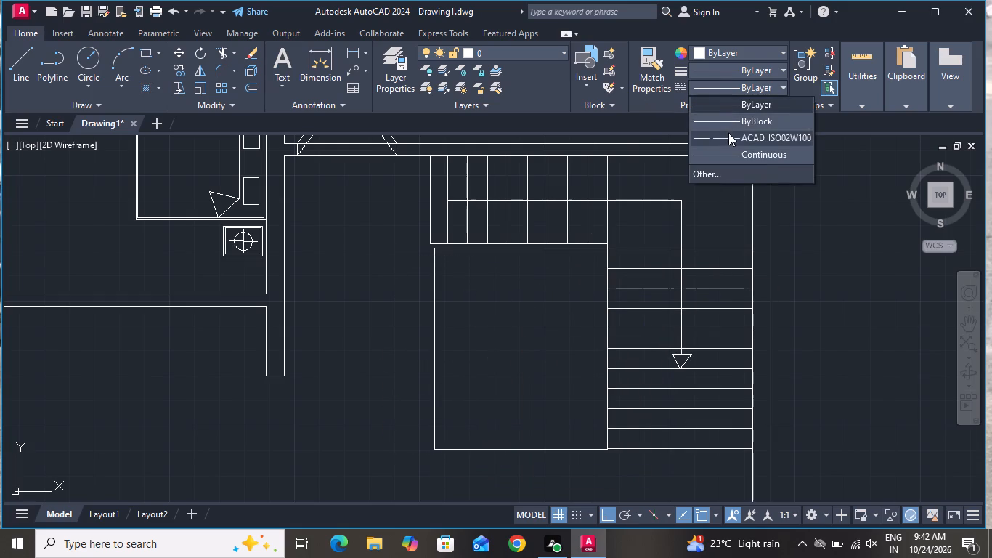
{"action": "left_click", "coordinate": [728, 137]}
{"action": "left_click", "coordinate": [24, 73]}
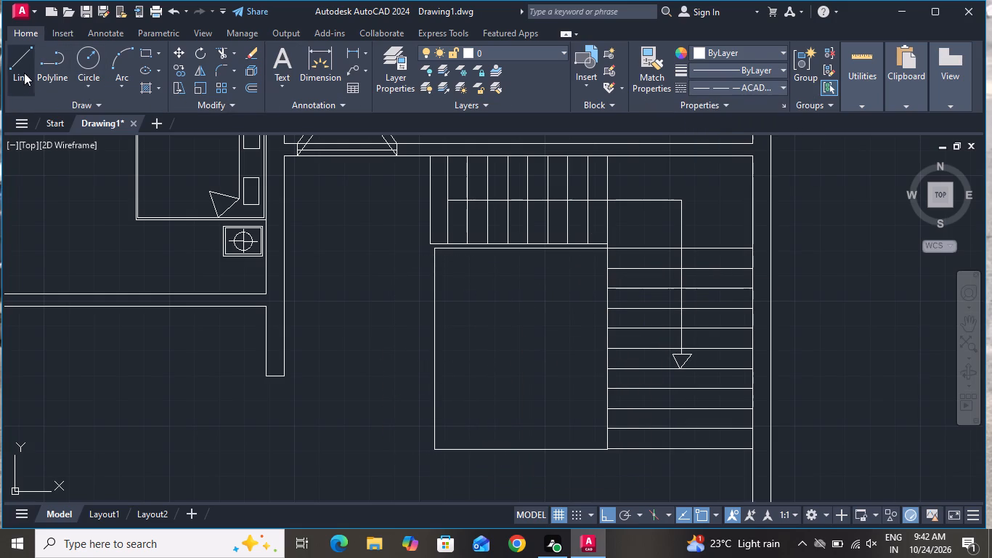
{"action": "left_click", "coordinate": [436, 447]}
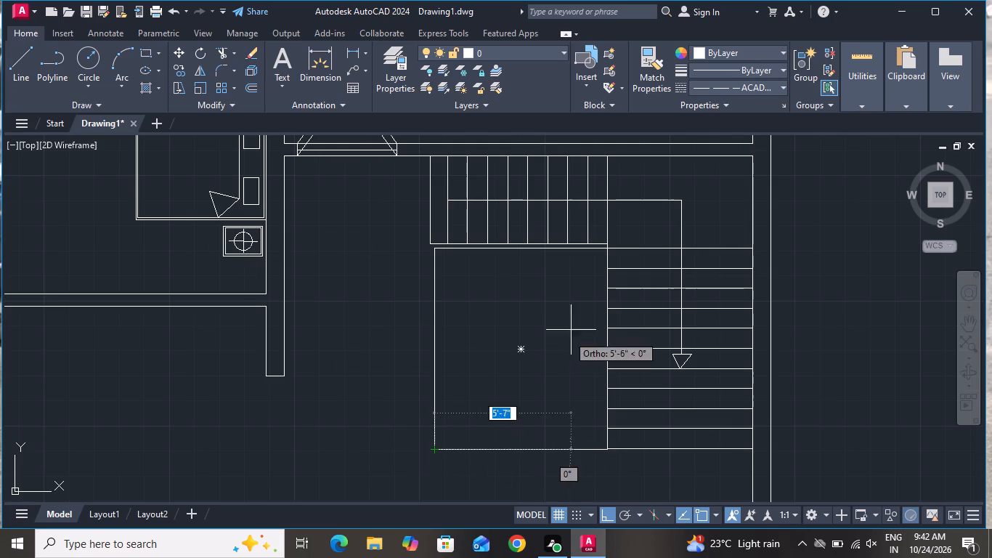
{"action": "left_click", "coordinate": [608, 247]}
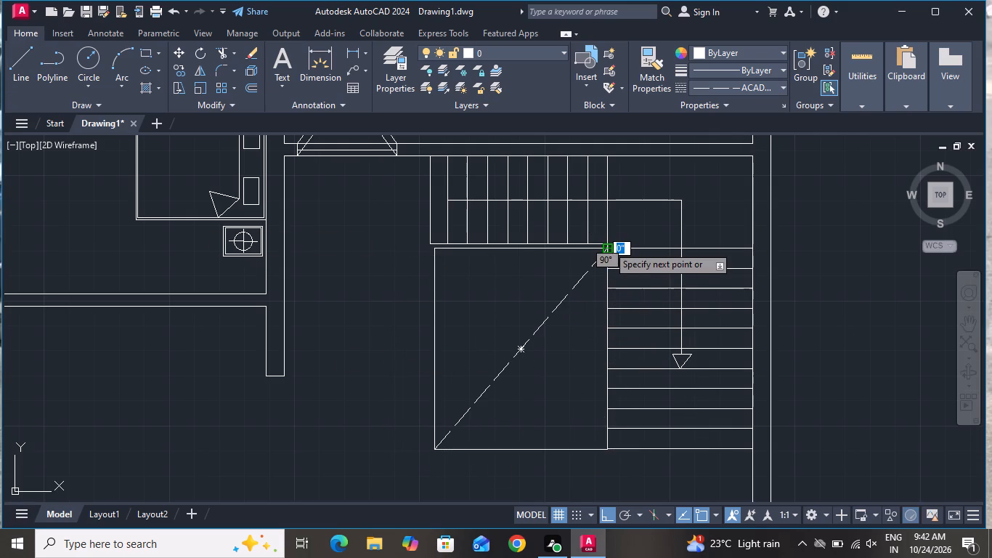
{"action": "right_click", "coordinate": [611, 248]}
{"action": "left_click", "coordinate": [630, 274]}
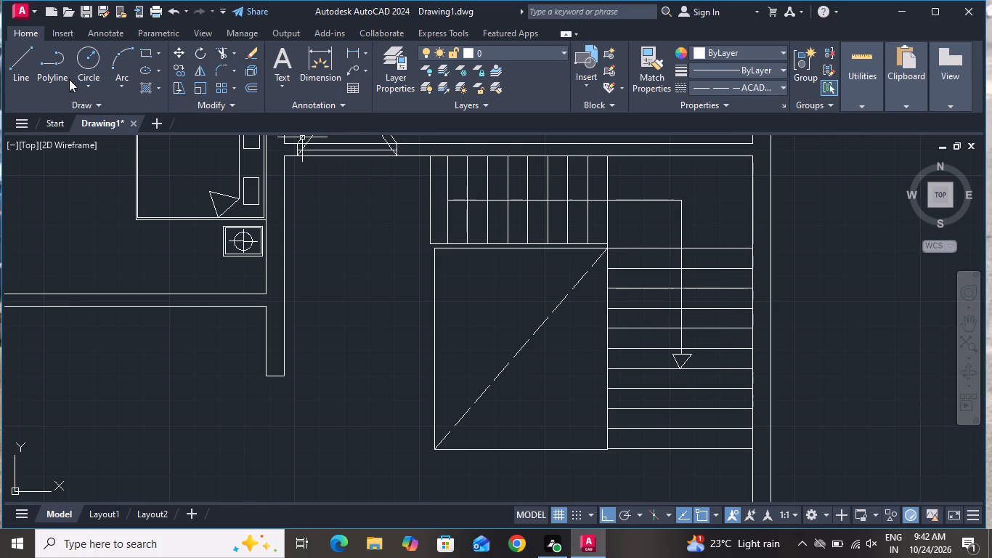
Draw the second dashed diagonal from the rectangle's upper-left corner to its lower-right corner beside the side flight's bottom tread.
{"action": "left_click", "coordinate": [30, 68]}
{"action": "scroll", "coordinate": [437, 260], "scroll_direction": "up", "scroll_amount": 1}
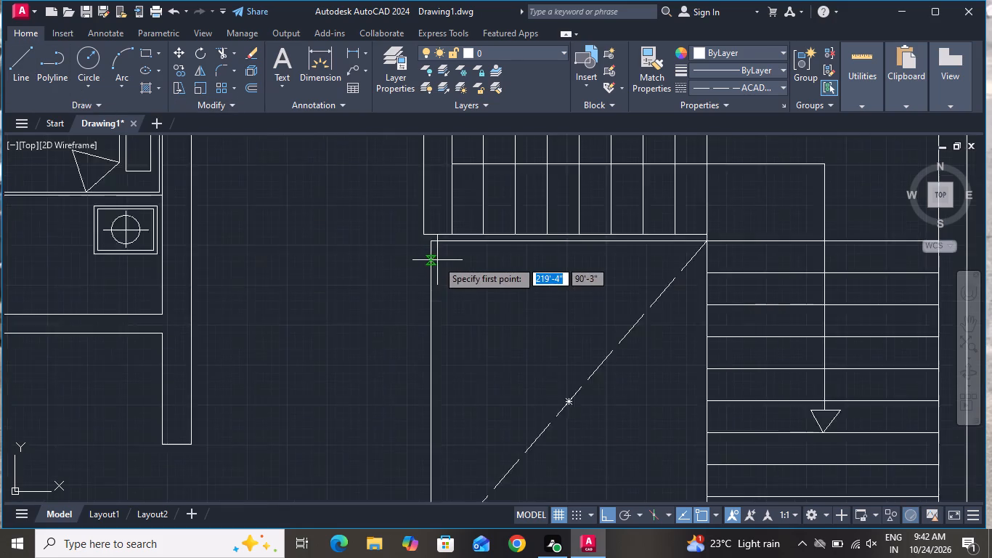
{"action": "scroll", "coordinate": [437, 260], "scroll_direction": "up", "scroll_amount": 1}
{"action": "left_click", "coordinate": [429, 230]}
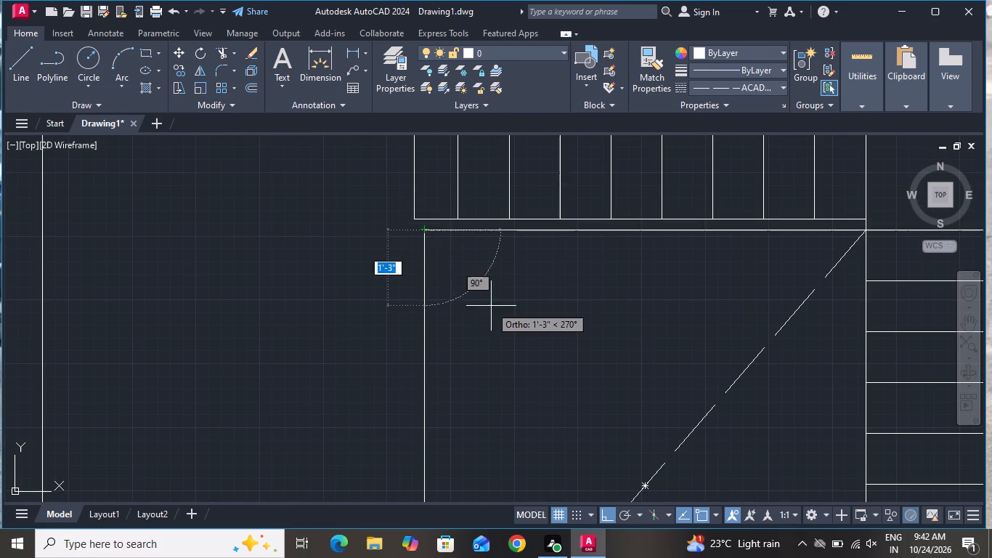
{"action": "scroll", "coordinate": [491, 306], "scroll_direction": "down", "scroll_amount": 2}
{"action": "scroll", "coordinate": [634, 485], "scroll_direction": "up", "scroll_amount": 2}
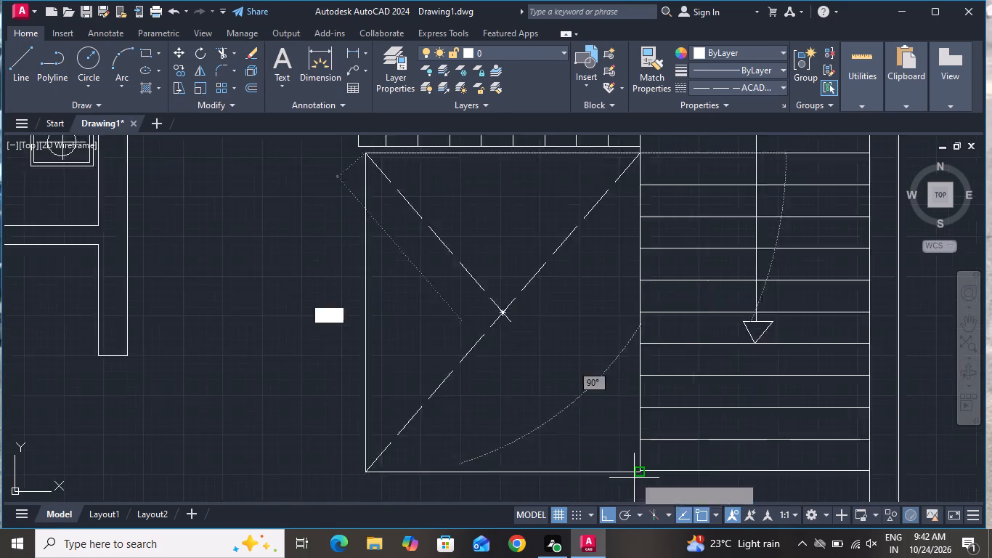
{"action": "scroll", "coordinate": [634, 468], "scroll_direction": "up", "scroll_amount": 2}
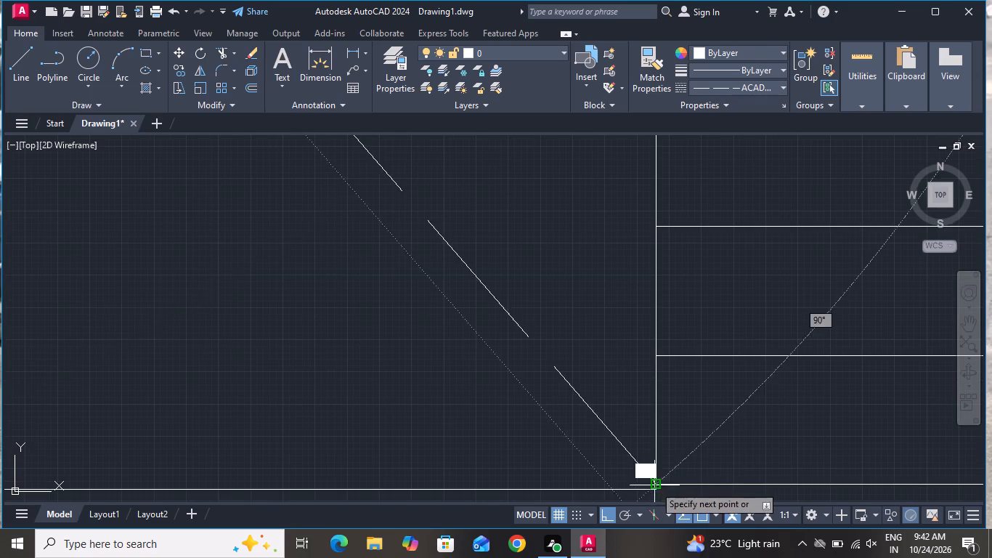
{"action": "left_click", "coordinate": [654, 485]}
{"action": "right_click", "coordinate": [608, 385]}
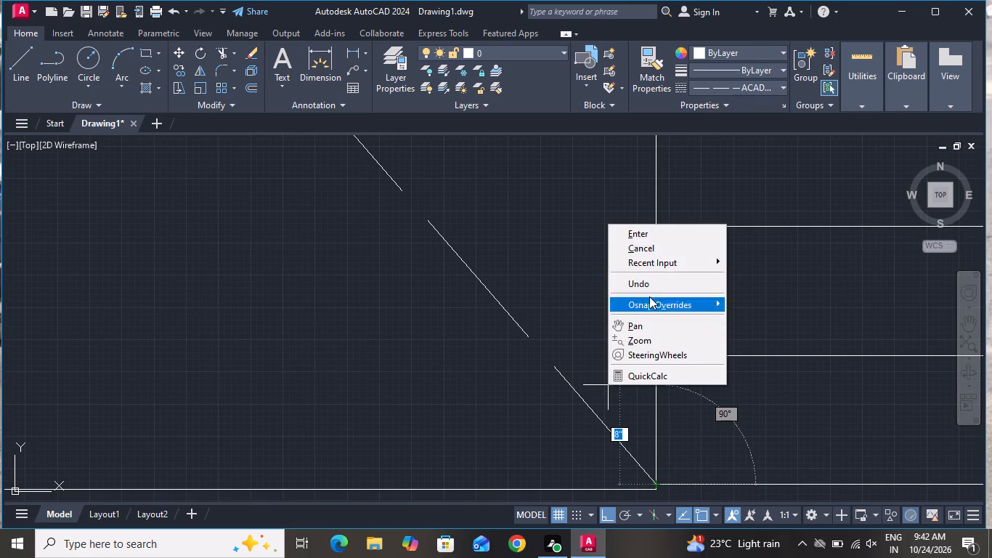
{"action": "left_click", "coordinate": [643, 251]}
{"action": "scroll", "coordinate": [587, 357], "scroll_direction": "down", "scroll_amount": 4}
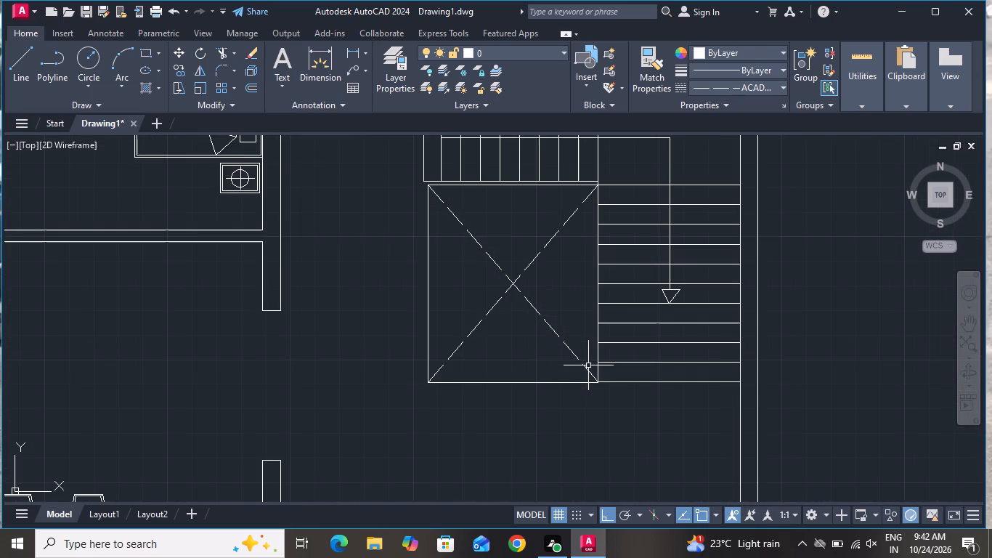
Insert the Vehicles - Imperial block from the architectural tool palette beside the staircase, and close the palette.
{"action": "scroll", "coordinate": [588, 365], "scroll_direction": "down", "scroll_amount": 1}
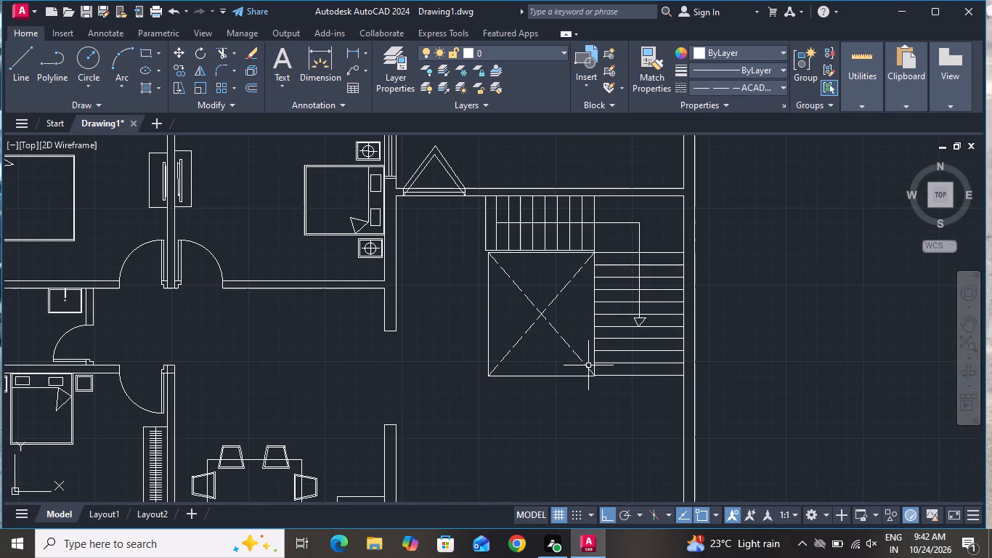
{"action": "scroll", "coordinate": [588, 365], "scroll_direction": "down", "scroll_amount": 1}
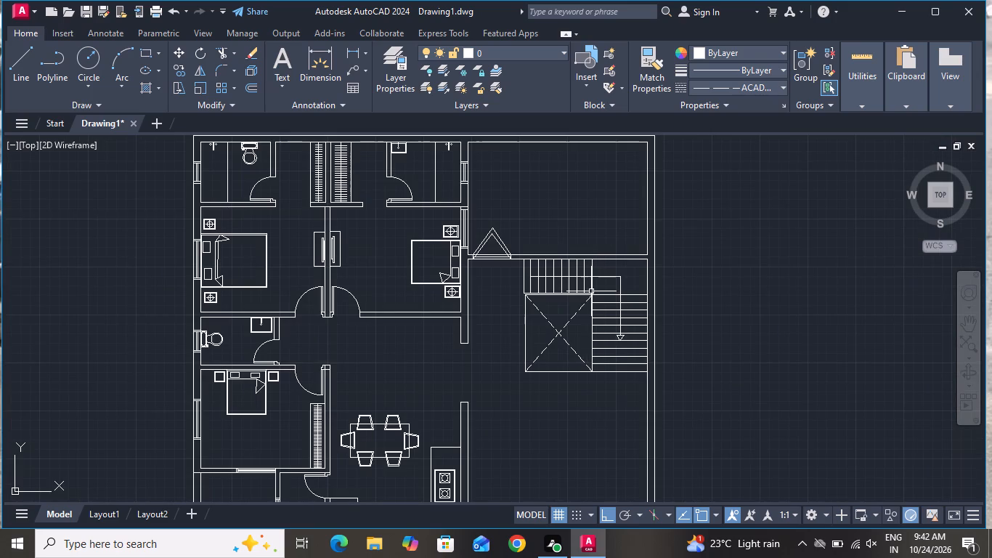
{"action": "scroll", "coordinate": [591, 291], "scroll_direction": "up", "scroll_amount": 2}
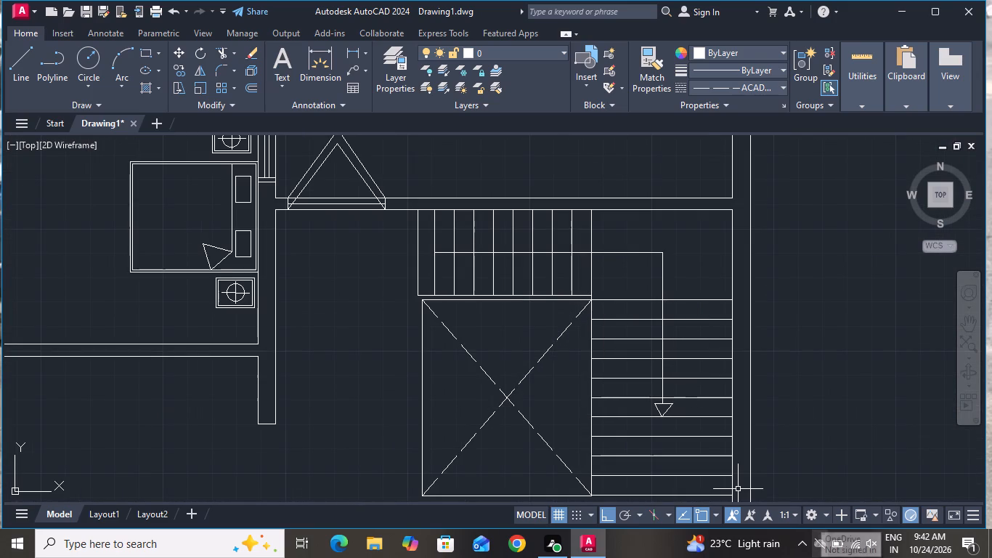
{"action": "type", "text": "tp"}
{"action": "key", "text": "space"}
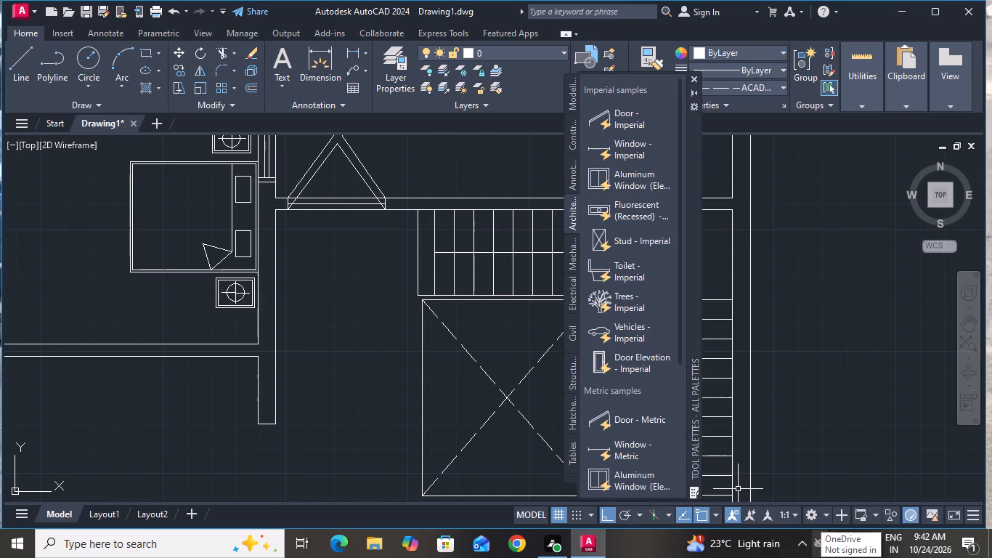
{"action": "left_click_drag", "start_coordinate": [608, 328], "coordinate": [447, 355]}
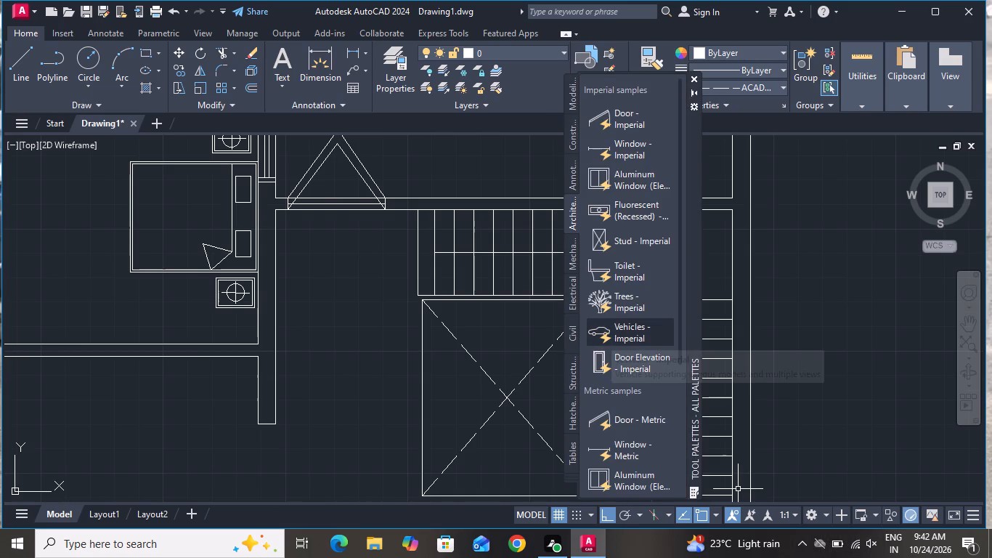
{"action": "left_click_drag", "start_coordinate": [447, 355], "coordinate": [242, 442]}
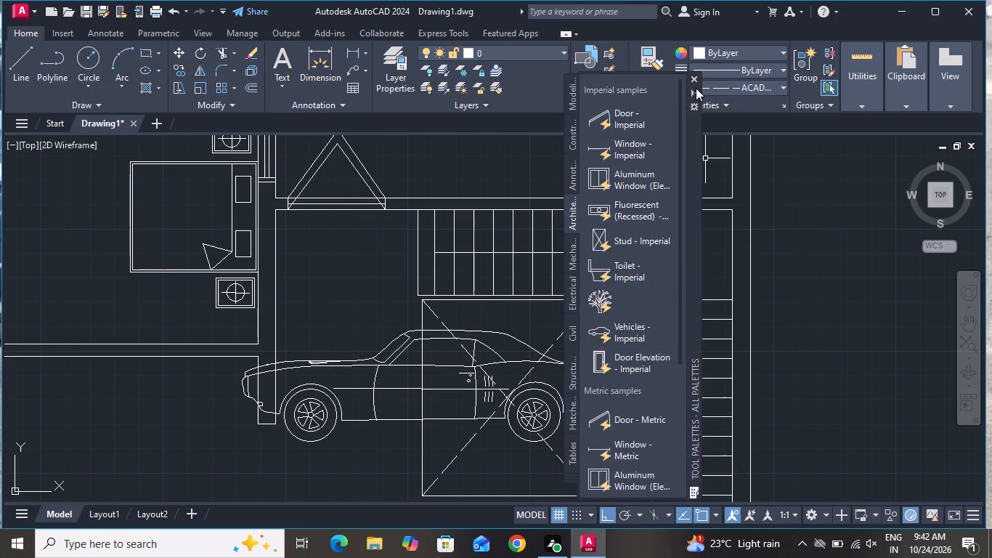
{"action": "left_click", "coordinate": [696, 76]}
Move the car block horizontally off the staircase to the empty area outside the building's east wall.
{"action": "scroll", "coordinate": [625, 250], "scroll_direction": "down", "scroll_amount": 2}
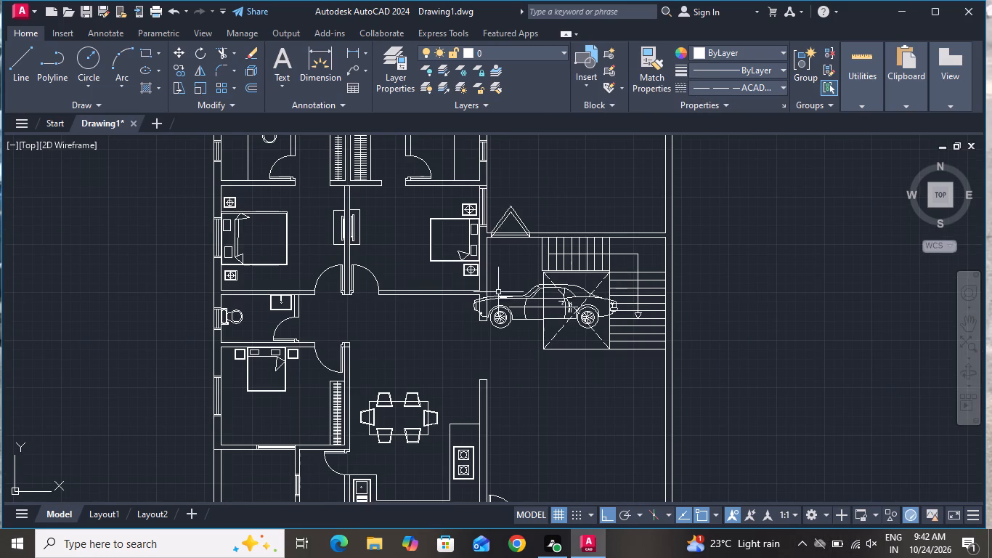
{"action": "left_click", "coordinate": [505, 304]}
{"action": "left_click", "coordinate": [481, 319]}
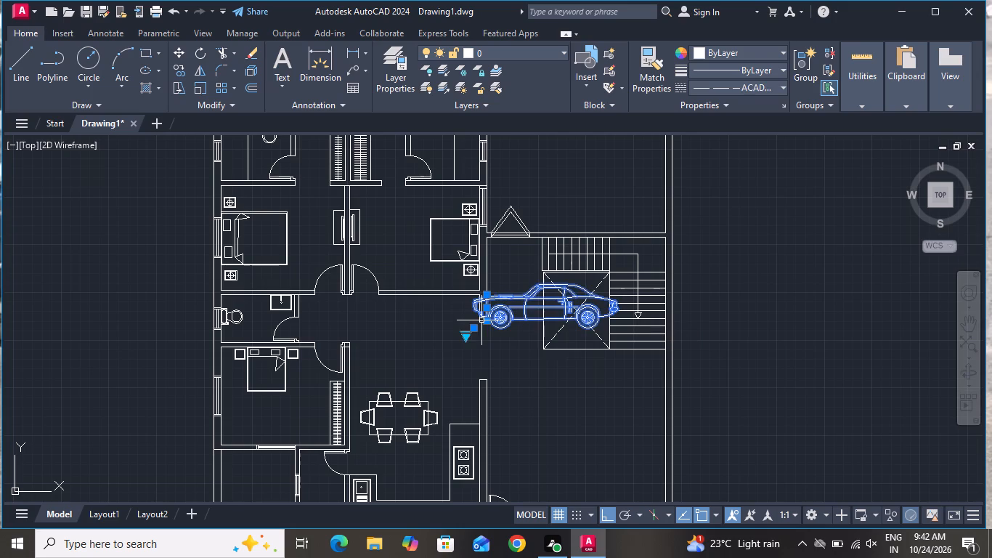
{"action": "left_click", "coordinate": [183, 55]}
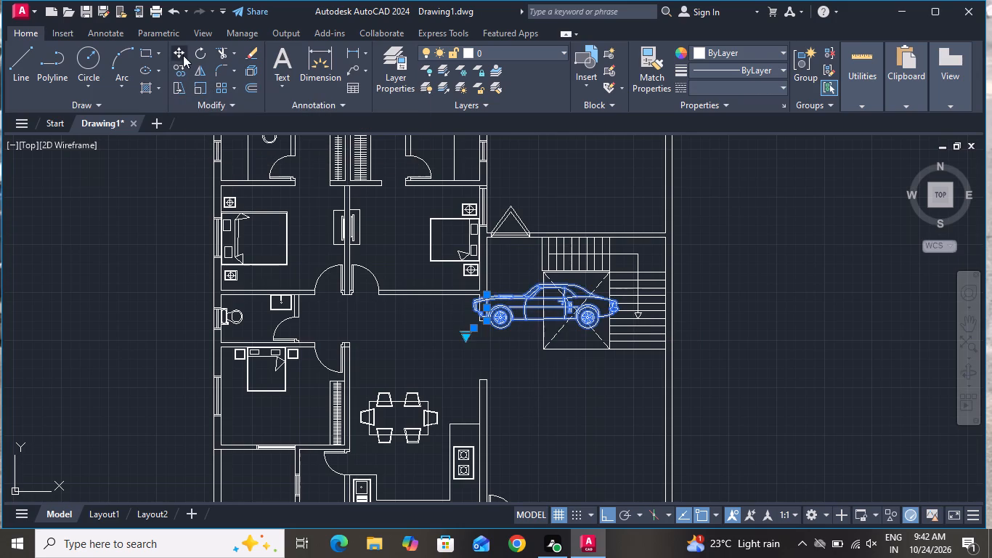
{"action": "left_click", "coordinate": [493, 314]}
{"action": "left_click", "coordinate": [727, 364]}
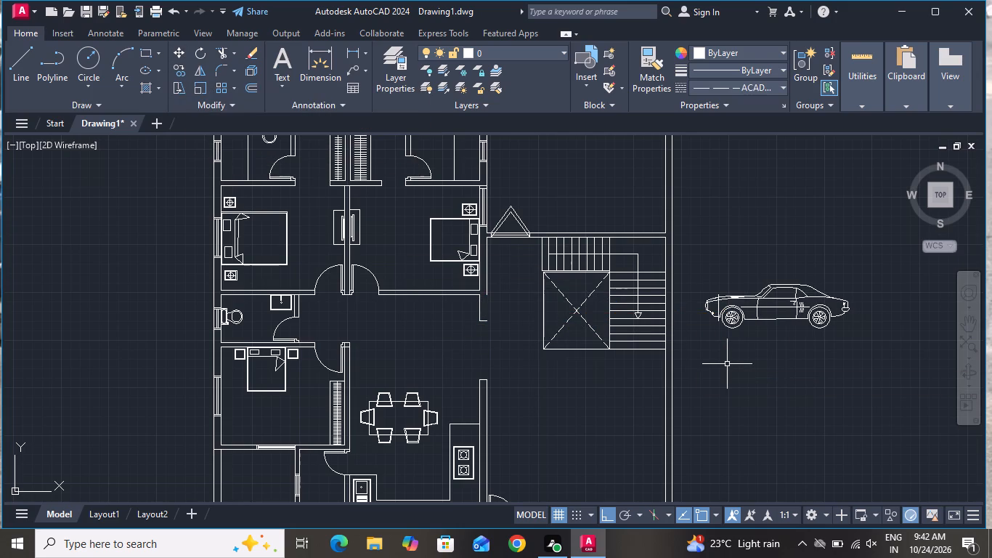
Switch the vehicle block's displayed type and view to Sedan (Top).
{"action": "scroll", "coordinate": [727, 364], "scroll_direction": "down", "scroll_amount": 1}
{"action": "left_click", "coordinate": [781, 331]}
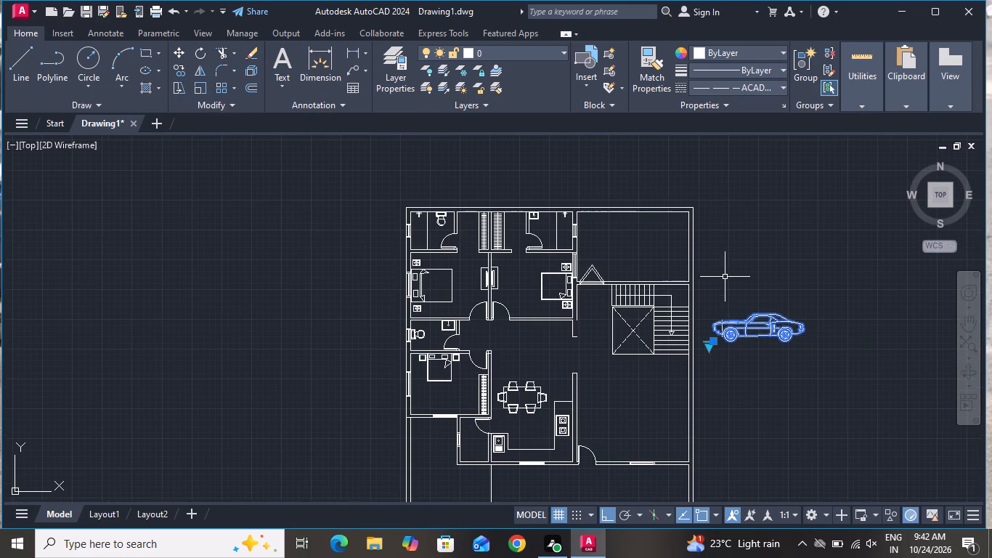
{"action": "left_click", "coordinate": [710, 353]}
{"action": "left_click", "coordinate": [712, 347]}
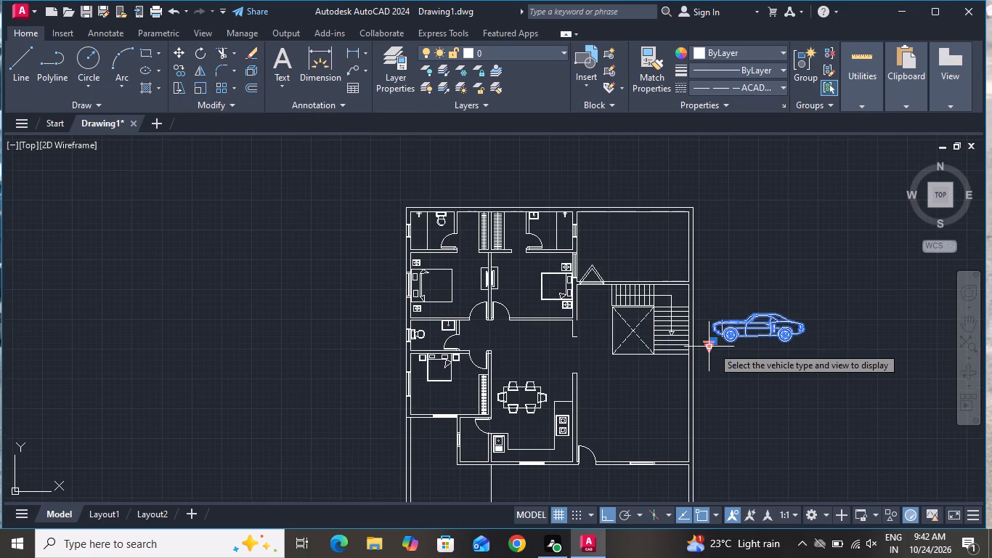
{"action": "scroll", "coordinate": [711, 377], "scroll_direction": "up", "scroll_amount": 2}
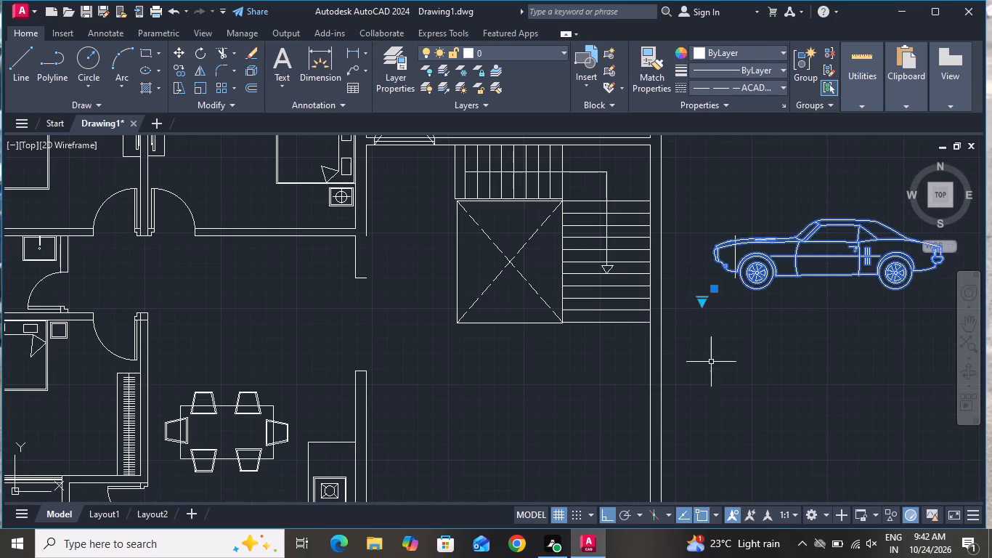
{"action": "left_click", "coordinate": [699, 294]}
{"action": "left_click", "coordinate": [702, 305]}
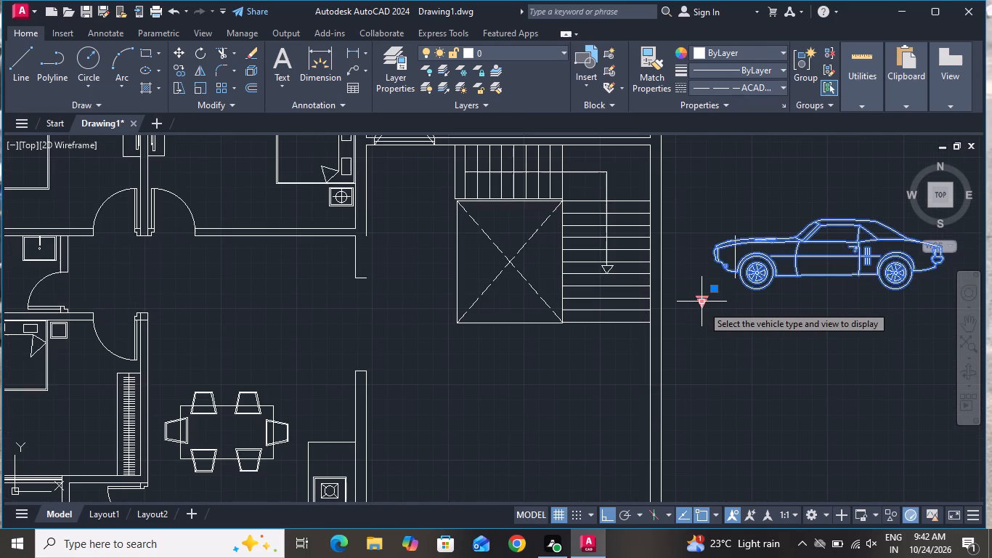
{"action": "scroll", "coordinate": [733, 304], "scroll_direction": "up", "scroll_amount": 3}
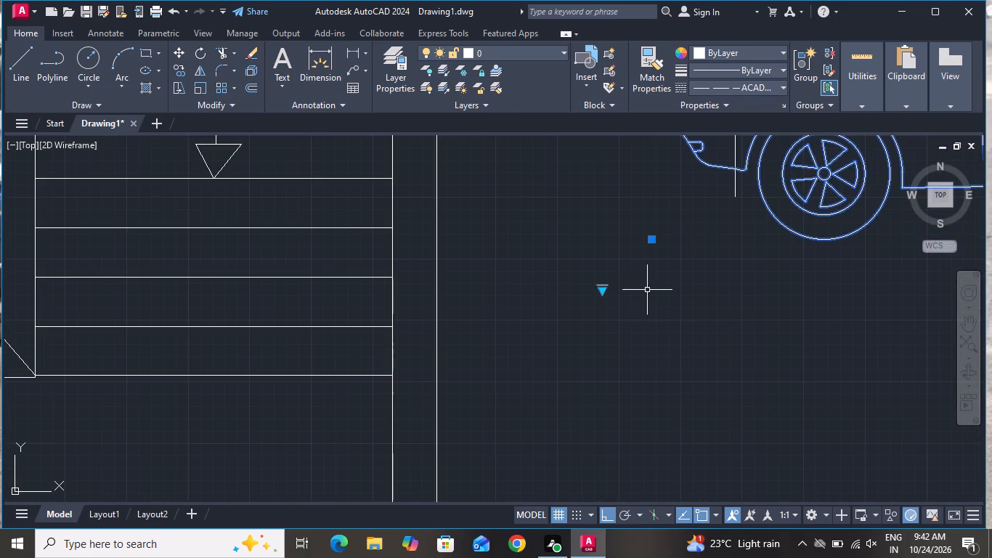
{"action": "left_click", "coordinate": [600, 291]}
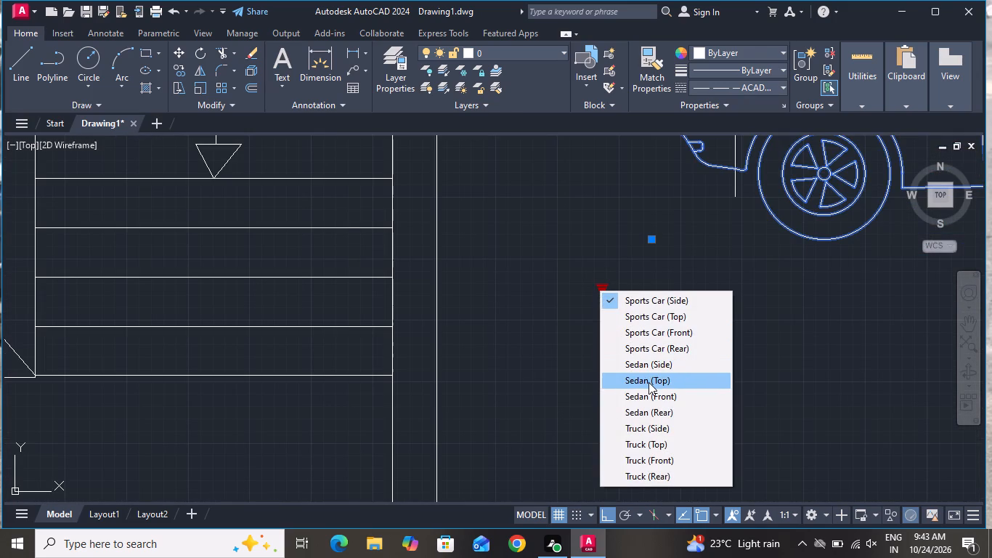
{"action": "left_click", "coordinate": [649, 382]}
Rotate the sedan 90° about its front corner so it stands vertically with its front facing down.
{"action": "scroll", "coordinate": [649, 383], "scroll_direction": "down", "scroll_amount": 4}
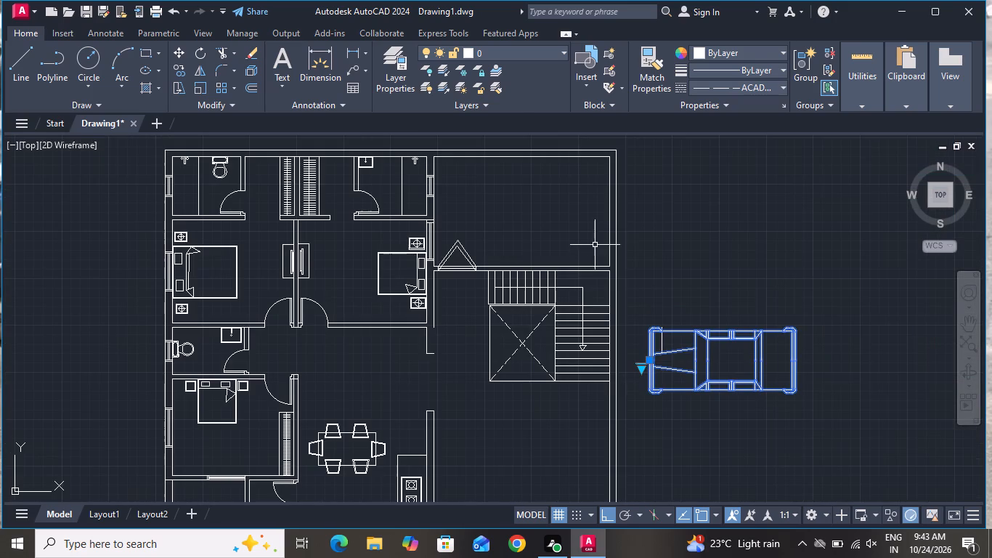
{"action": "left_click", "coordinate": [202, 54]}
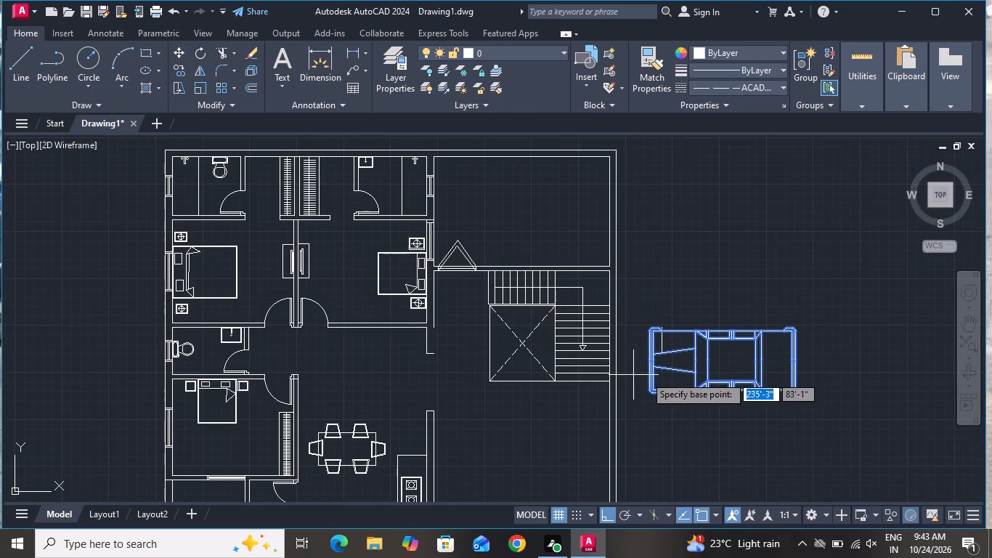
{"action": "left_click", "coordinate": [646, 336]}
{"action": "left_click_drag", "start_coordinate": [709, 260], "coordinate": [749, 334]}
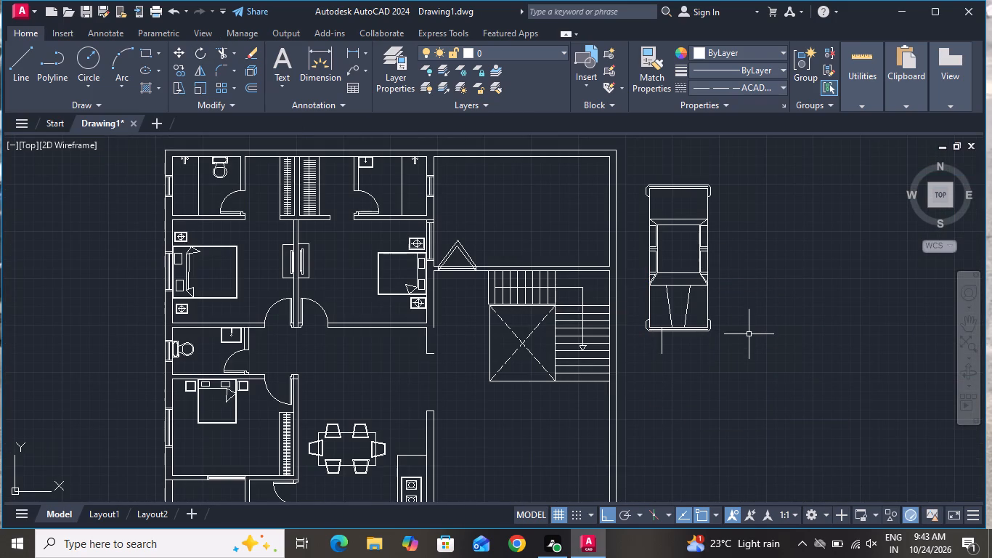
Rotate the sedan another half turn about a point beside its front bumper so its front faces up.
{"action": "left_click", "coordinate": [749, 334]}
{"action": "scroll", "coordinate": [749, 334], "scroll_direction": "down", "scroll_amount": 2}
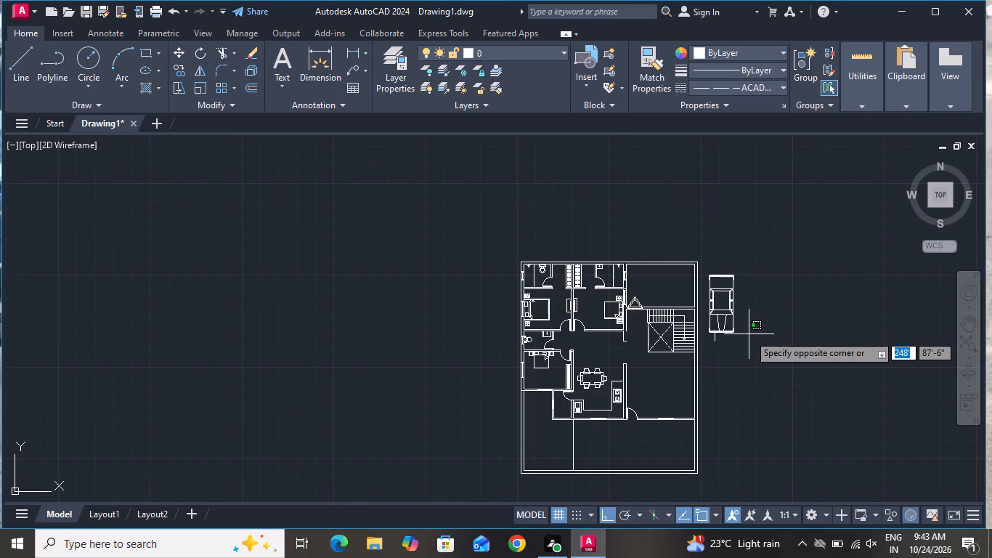
{"action": "scroll", "coordinate": [749, 334], "scroll_direction": "up", "scroll_amount": 3}
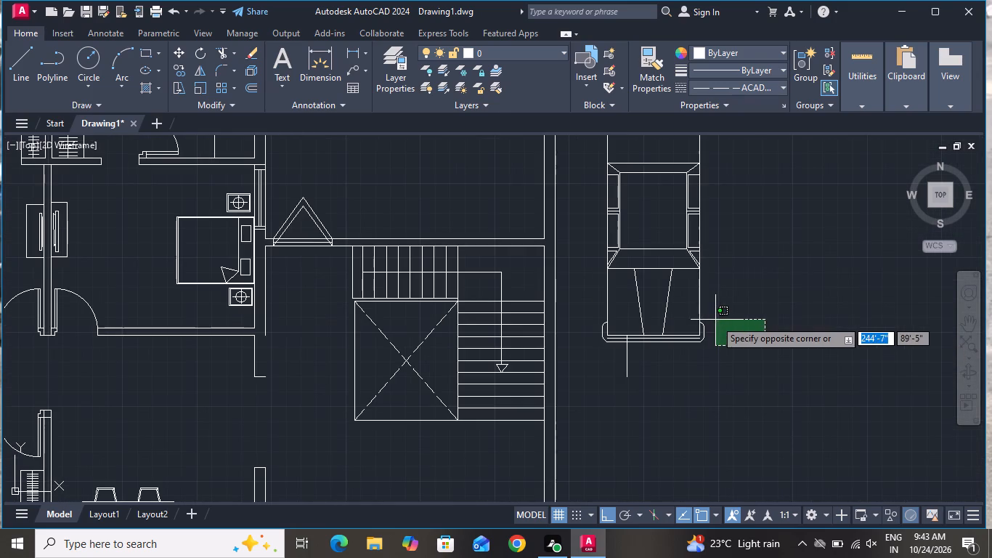
{"action": "left_click", "coordinate": [654, 240]}
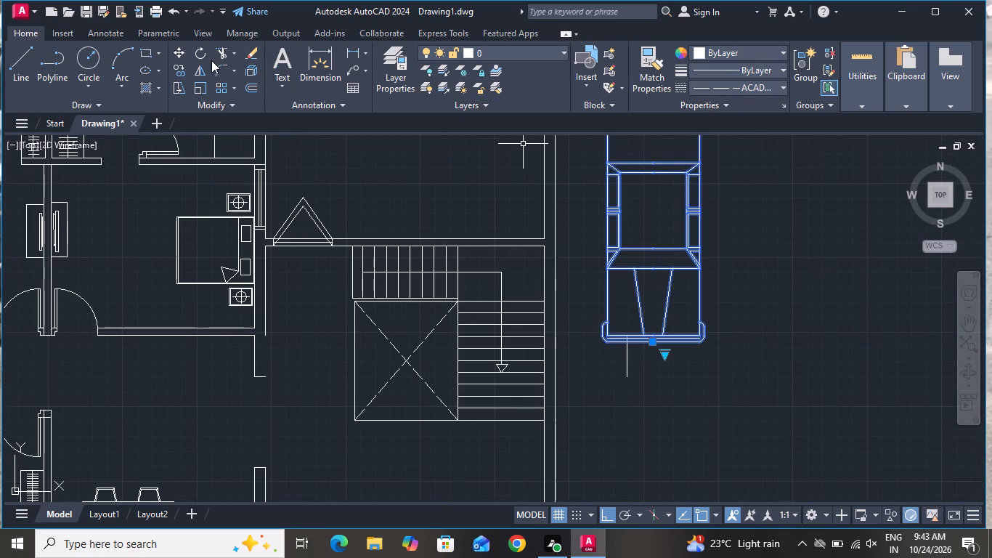
{"action": "left_click", "coordinate": [202, 53]}
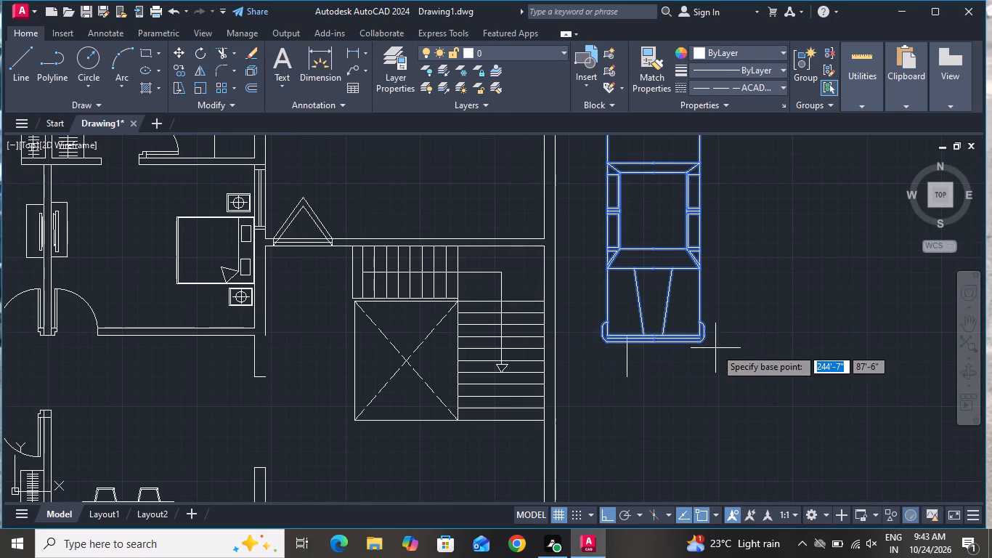
{"action": "left_click_drag", "start_coordinate": [715, 347], "coordinate": [719, 341]}
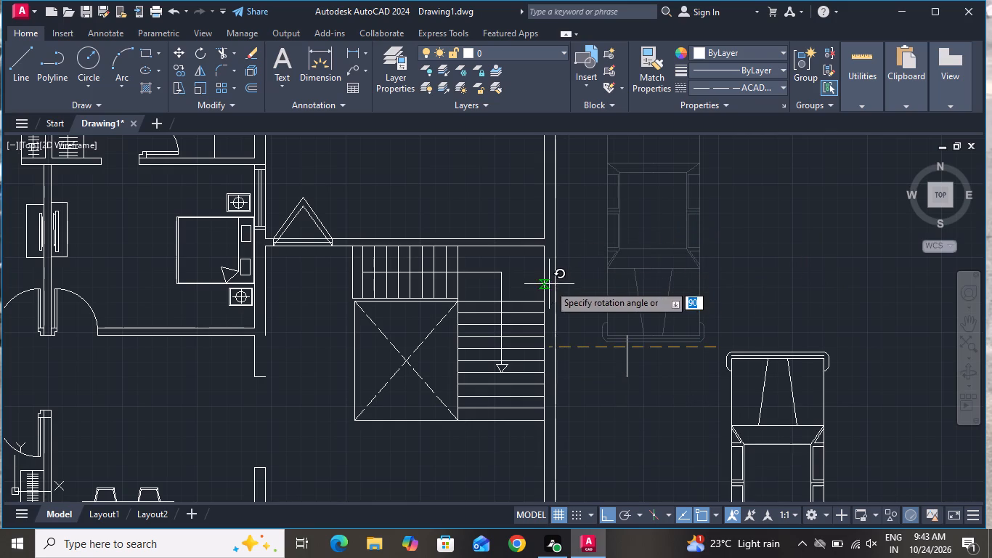
{"action": "left_click", "coordinate": [269, 389]}
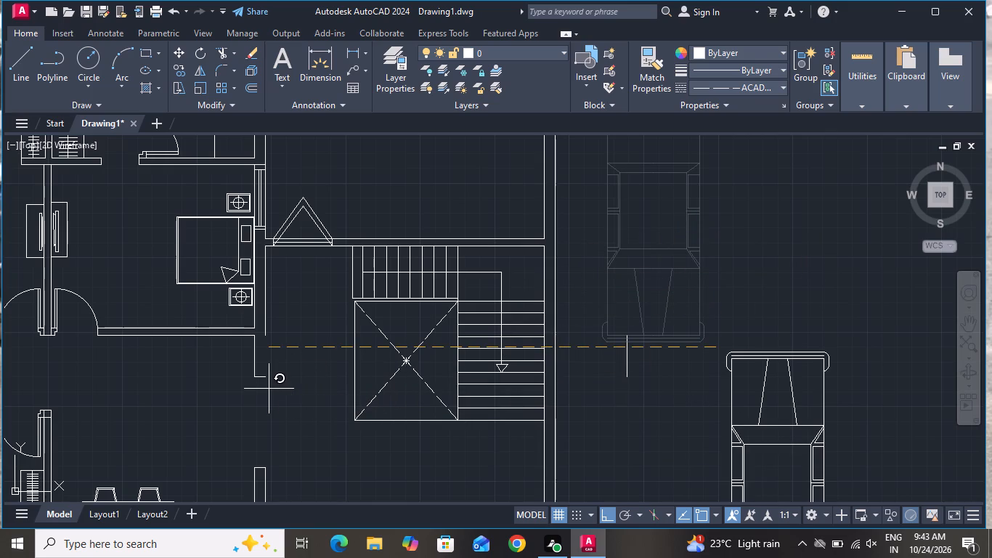
Scale the sedan down to roughly three quarters of its size, using a base point near its windshield.
{"action": "scroll", "coordinate": [312, 357], "scroll_direction": "down", "scroll_amount": 2}
{"action": "scroll", "coordinate": [486, 429], "scroll_direction": "up", "scroll_amount": 1}
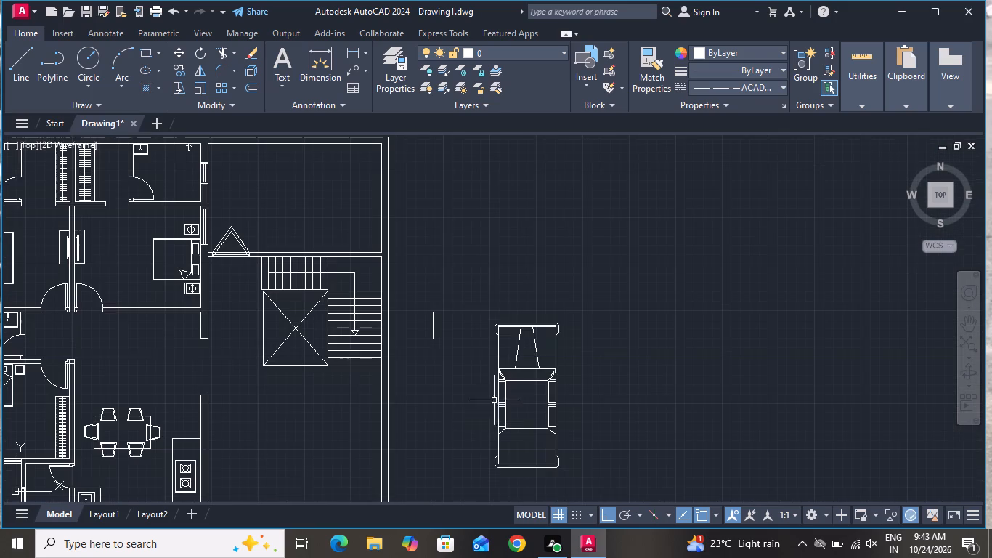
{"action": "left_click", "coordinate": [582, 323]}
{"action": "left_click", "coordinate": [481, 429]}
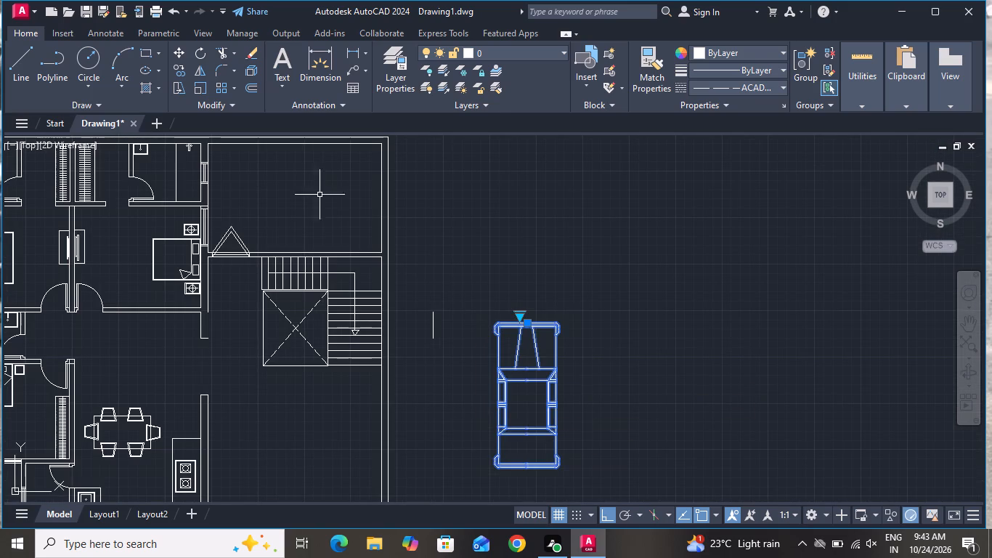
{"action": "left_click", "coordinate": [206, 91]}
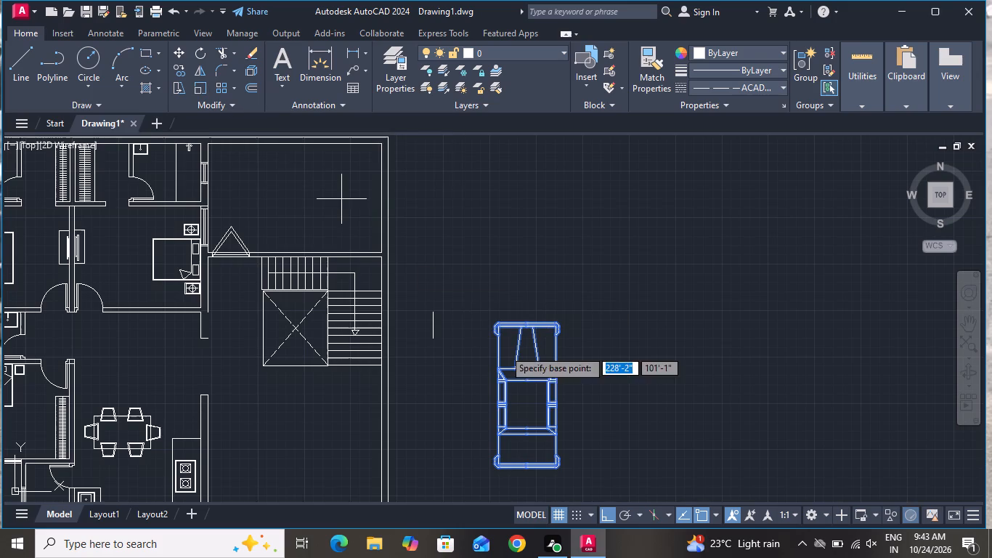
{"action": "left_click", "coordinate": [521, 377]}
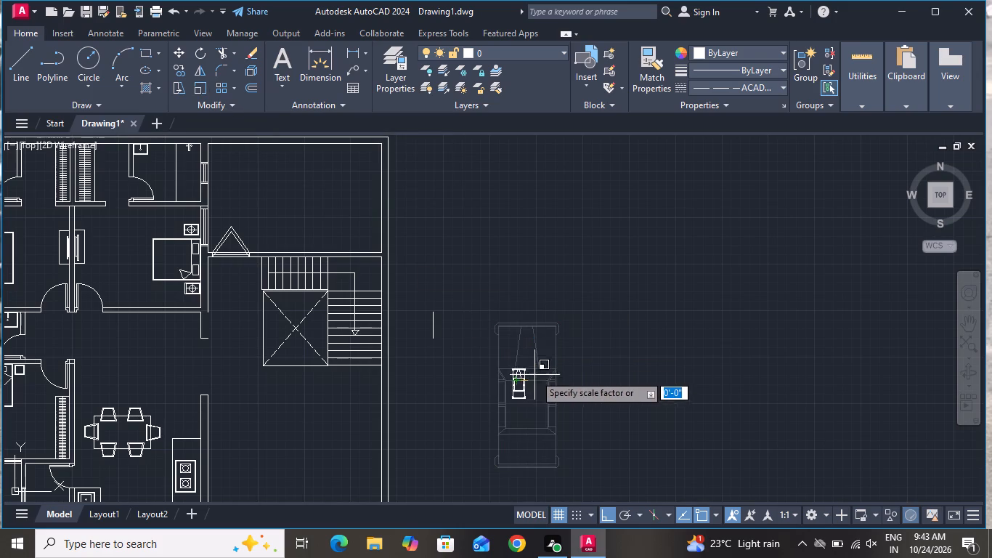
{"action": "left_click", "coordinate": [565, 333]}
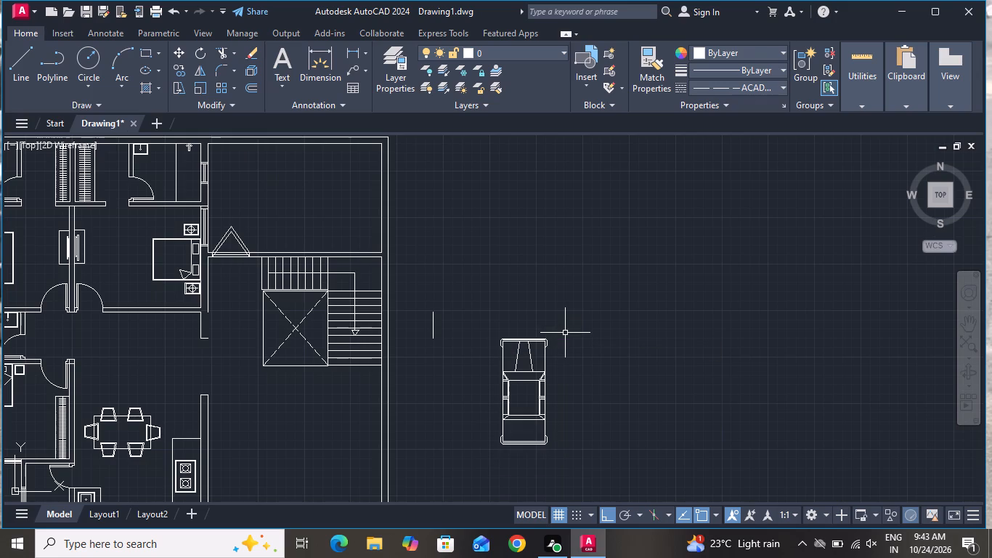
Move the sedan from outside the plan into the parking strip below the lower-left bedroom, using polar tracking instead of ortho.
{"action": "left_click", "coordinate": [565, 333]}
{"action": "left_click", "coordinate": [470, 450]}
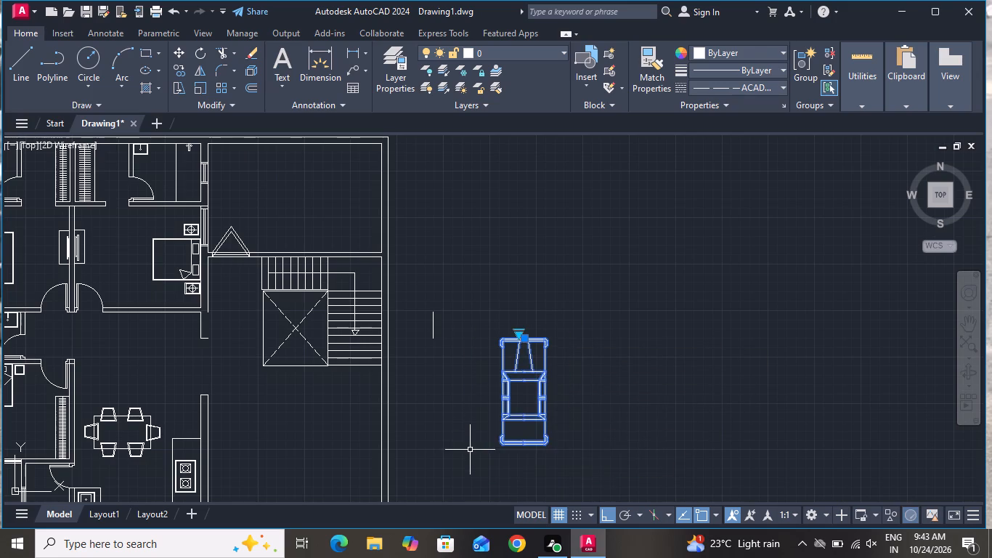
{"action": "left_click", "coordinate": [183, 52]}
{"action": "left_click", "coordinate": [468, 379]}
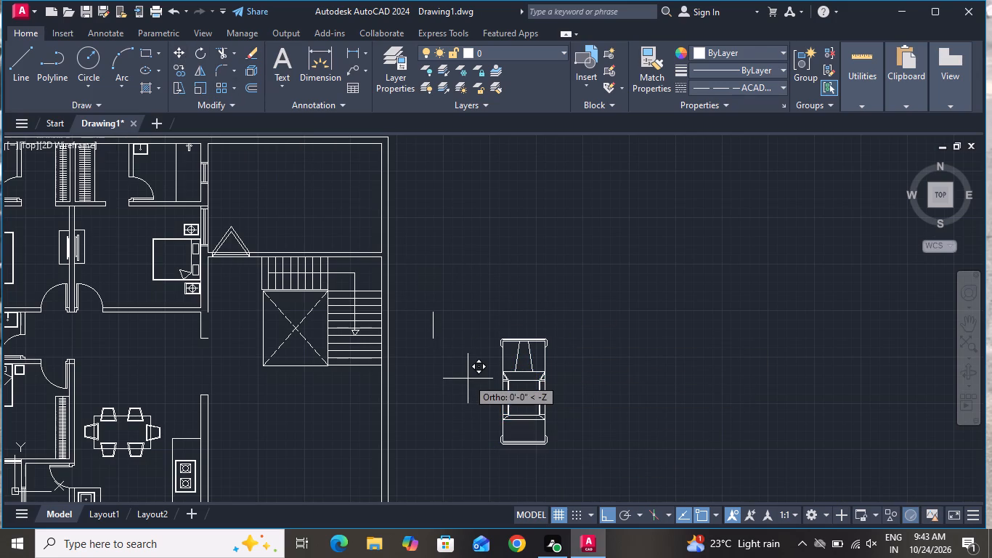
{"action": "scroll", "coordinate": [468, 379], "scroll_direction": "down", "scroll_amount": 2}
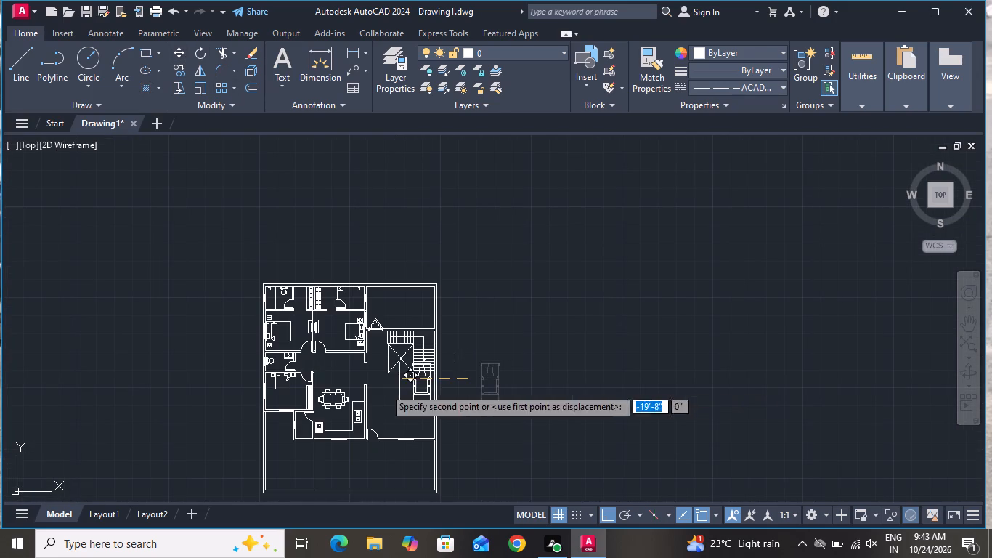
{"action": "scroll", "coordinate": [309, 404], "scroll_direction": "up", "scroll_amount": 2}
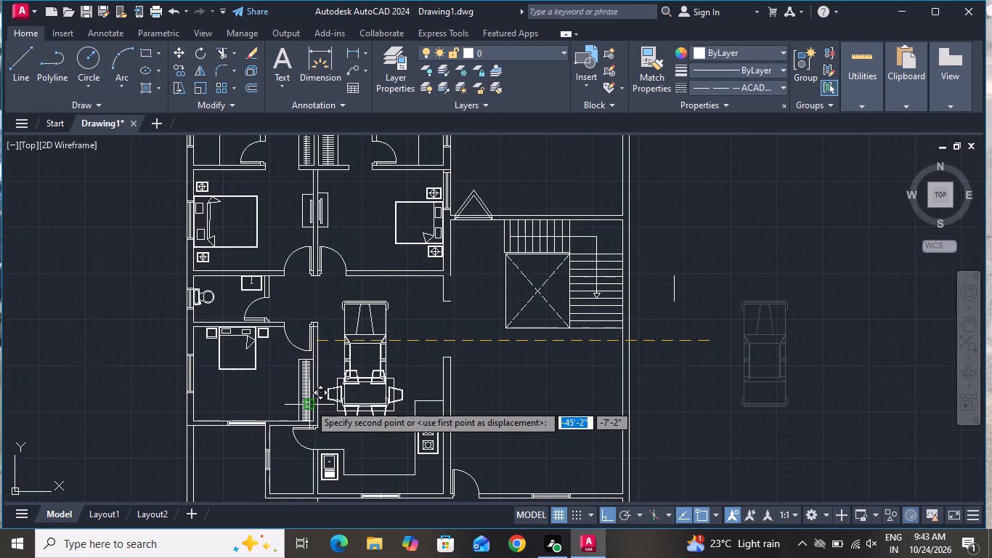
{"action": "scroll", "coordinate": [309, 404], "scroll_direction": "down", "scroll_amount": 1}
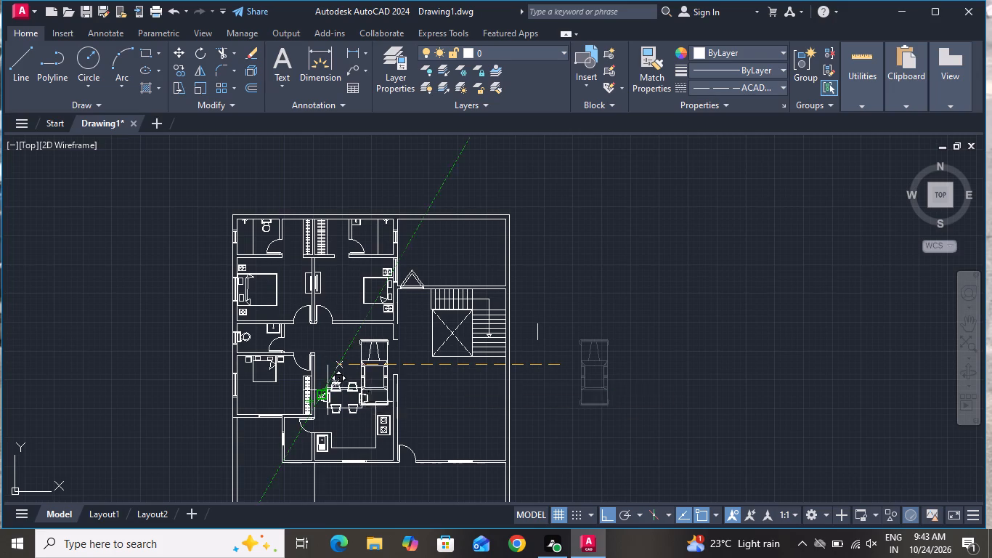
{"action": "scroll", "coordinate": [353, 375], "scroll_direction": "down", "scroll_amount": 1}
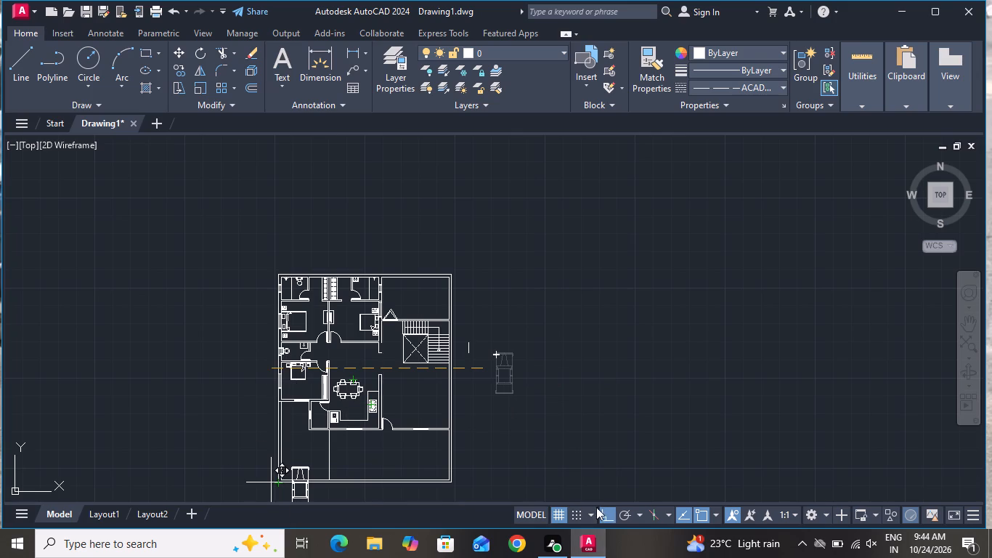
{"action": "left_click", "coordinate": [617, 517]}
{"action": "scroll", "coordinate": [264, 429], "scroll_direction": "up", "scroll_amount": 1}
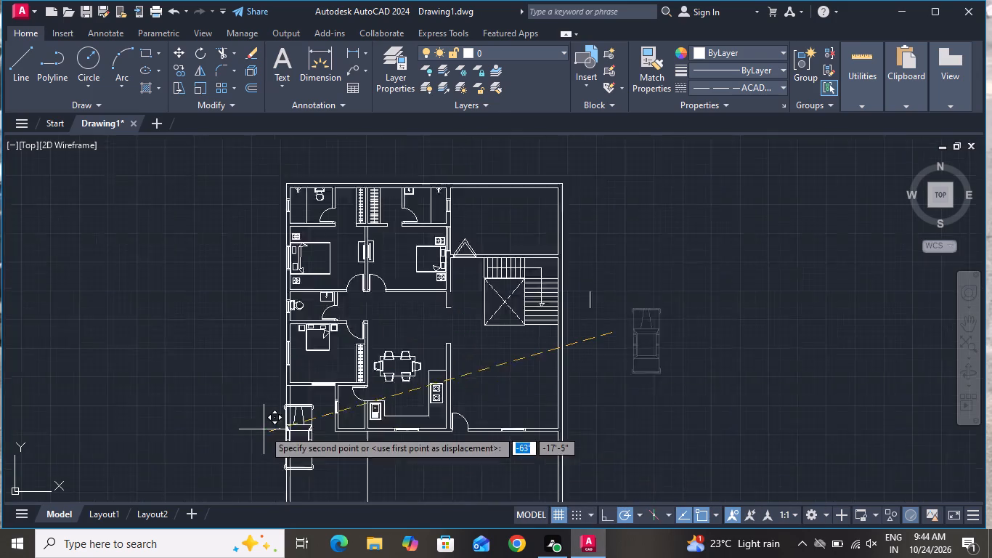
{"action": "scroll", "coordinate": [264, 429], "scroll_direction": "up", "scroll_amount": 1}
{"action": "scroll", "coordinate": [295, 416], "scroll_direction": "down", "scroll_amount": 2}
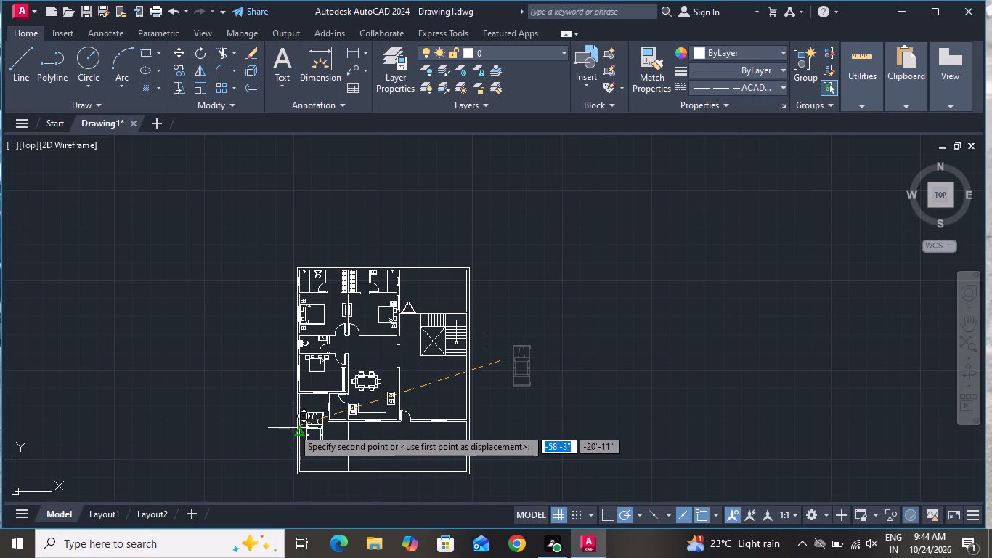
{"action": "left_click", "coordinate": [293, 422]}
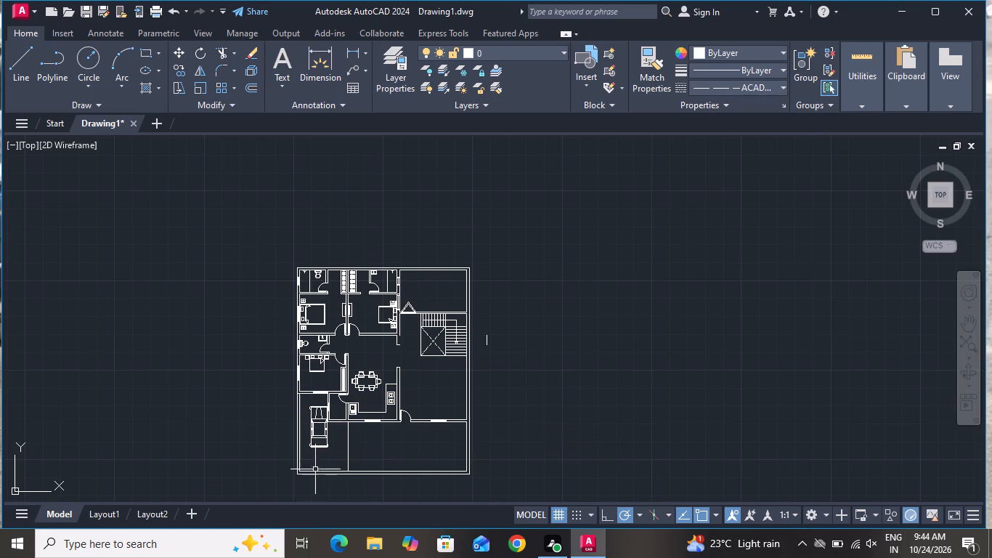
Shift the parked sedan slightly toward the outer side wall, clear of the small room beside the kitchen.
{"action": "scroll", "coordinate": [332, 448], "scroll_direction": "up", "scroll_amount": 2}
{"action": "left_click", "coordinate": [311, 417]}
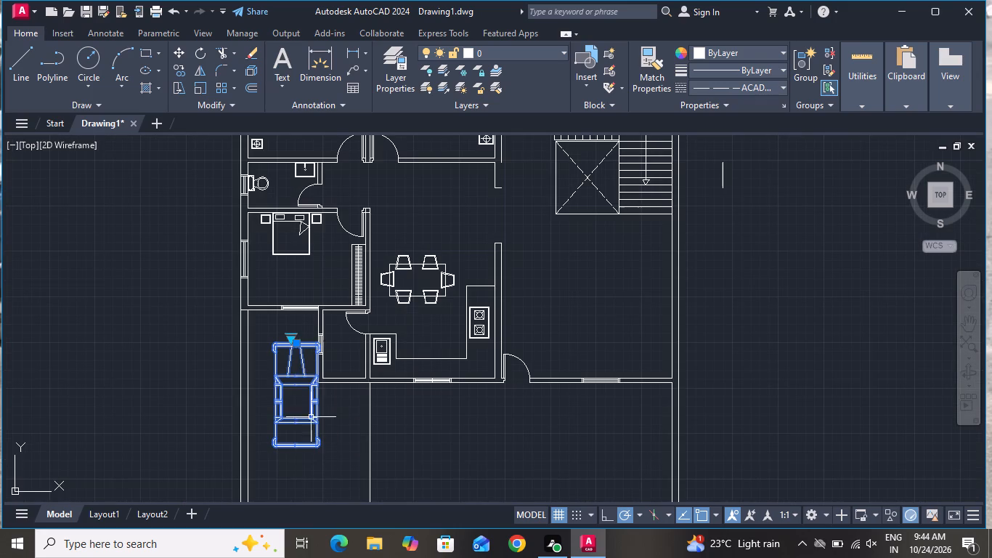
{"action": "left_click", "coordinate": [177, 50]}
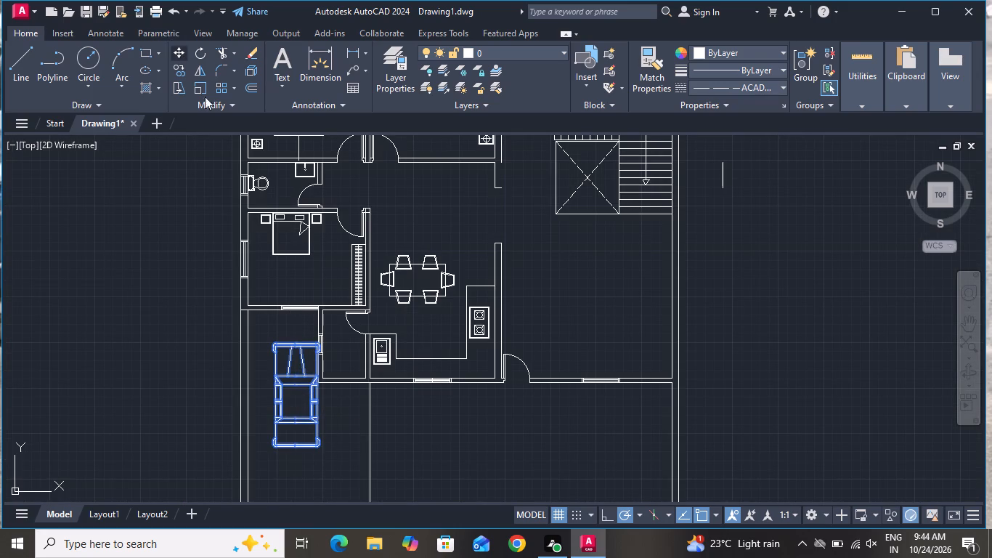
{"action": "left_click", "coordinate": [288, 404]}
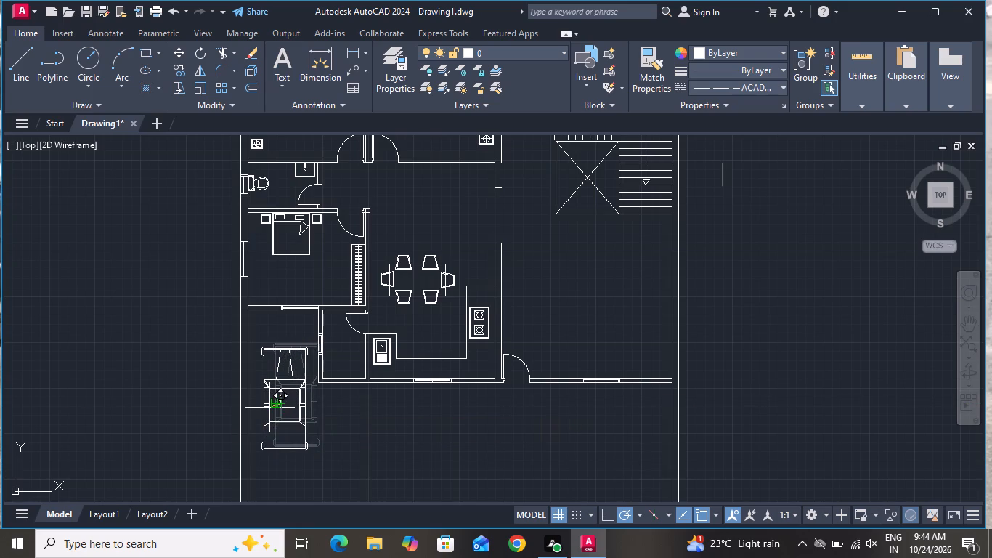
{"action": "left_click", "coordinate": [269, 408]}
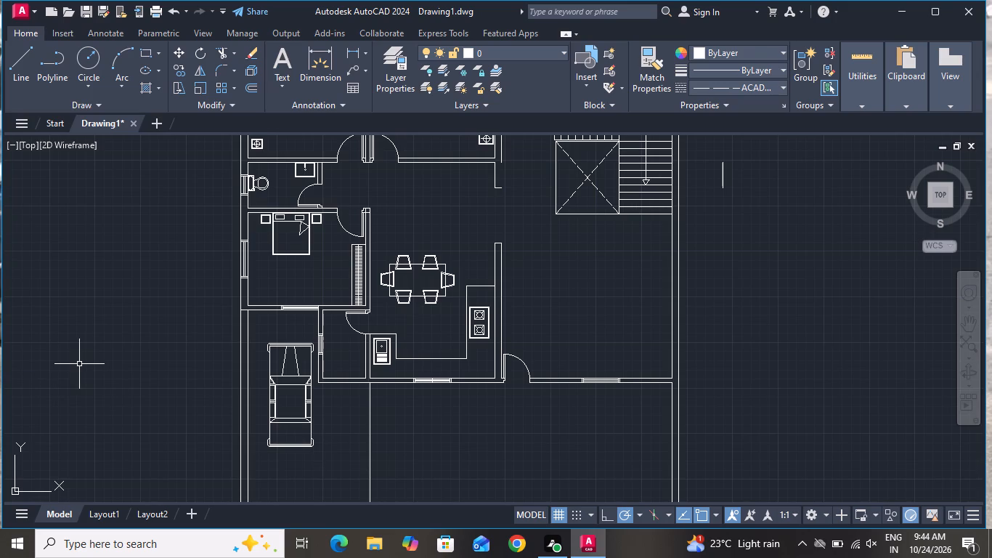
{"action": "scroll", "coordinate": [151, 397], "scroll_direction": "down", "scroll_amount": 2}
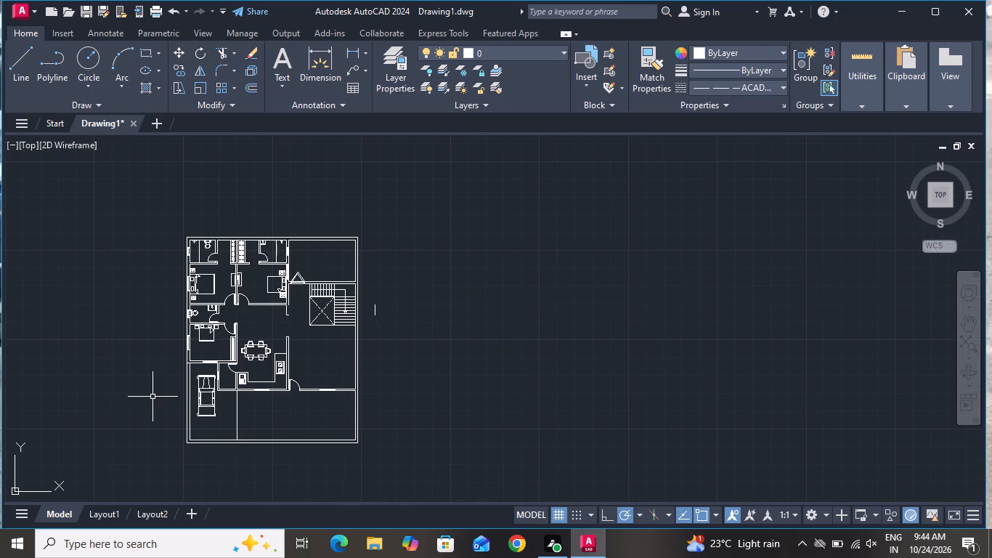
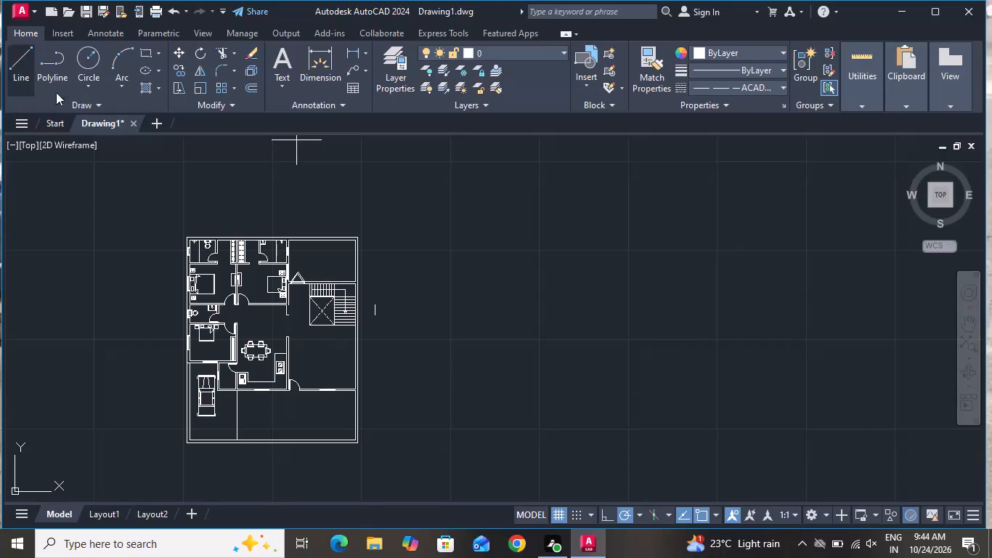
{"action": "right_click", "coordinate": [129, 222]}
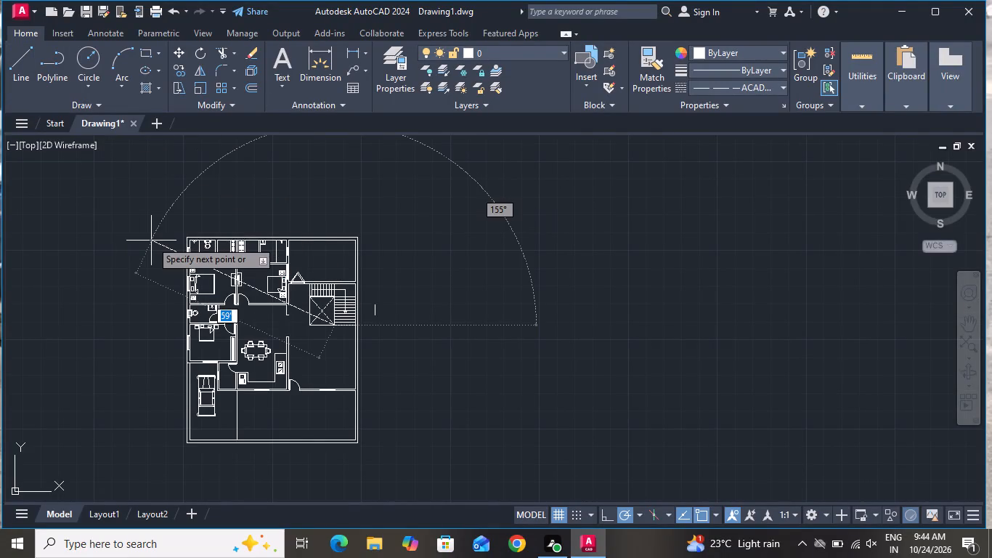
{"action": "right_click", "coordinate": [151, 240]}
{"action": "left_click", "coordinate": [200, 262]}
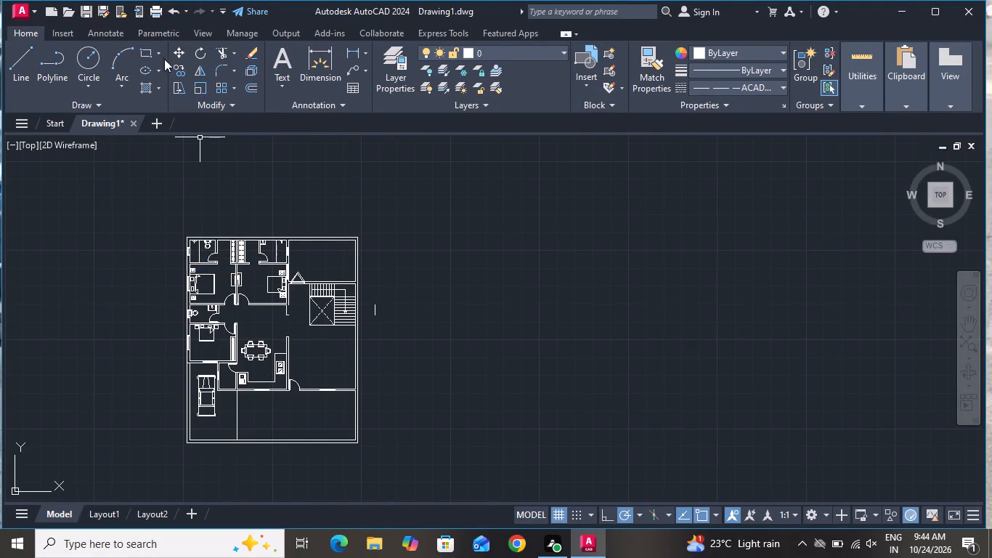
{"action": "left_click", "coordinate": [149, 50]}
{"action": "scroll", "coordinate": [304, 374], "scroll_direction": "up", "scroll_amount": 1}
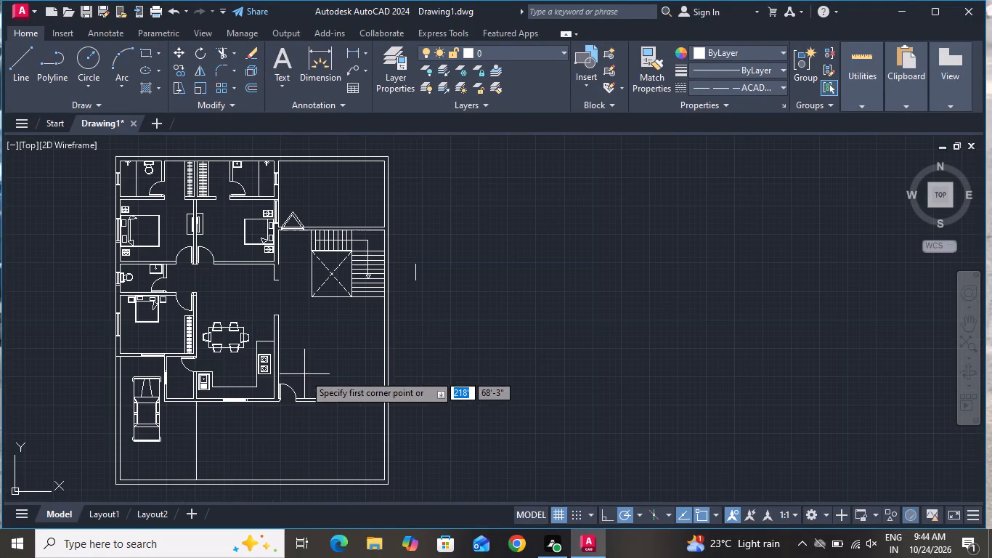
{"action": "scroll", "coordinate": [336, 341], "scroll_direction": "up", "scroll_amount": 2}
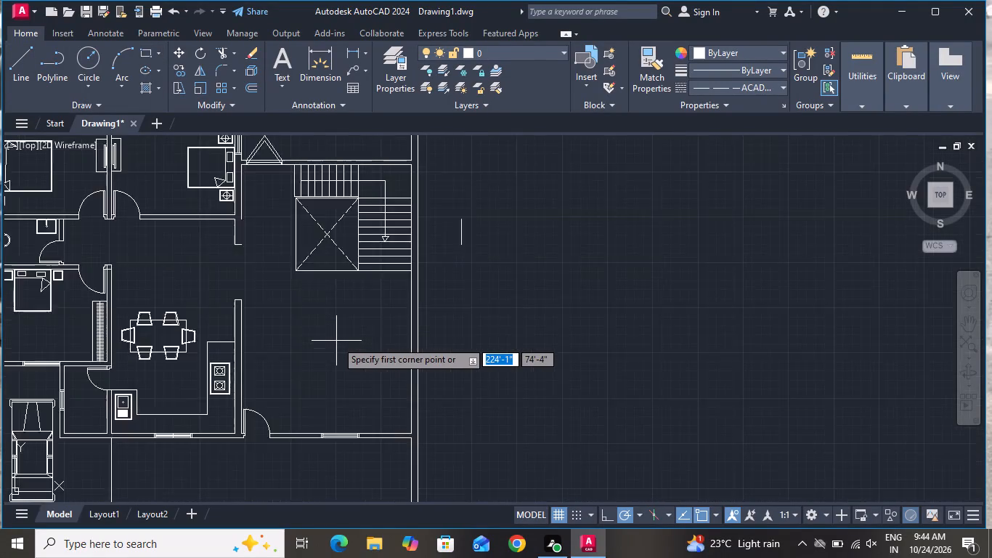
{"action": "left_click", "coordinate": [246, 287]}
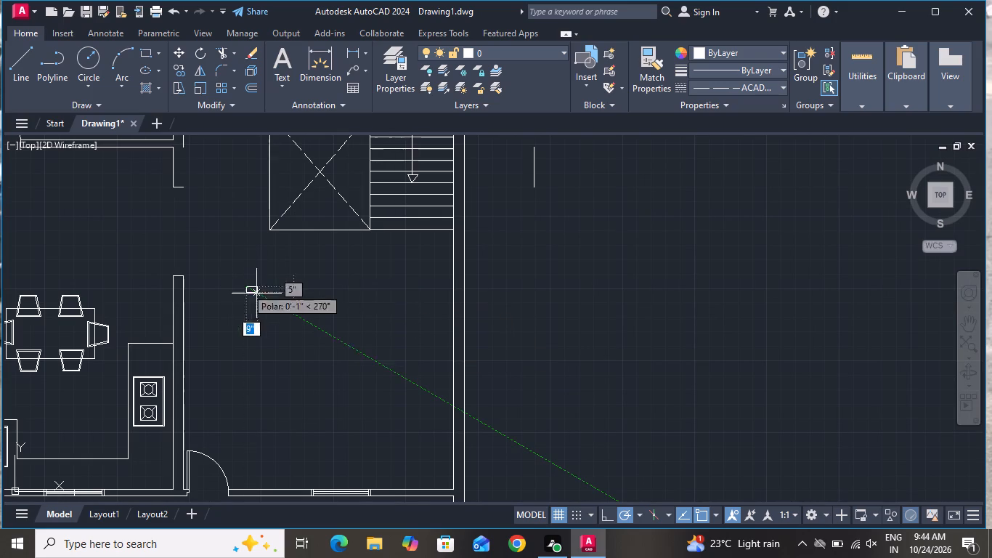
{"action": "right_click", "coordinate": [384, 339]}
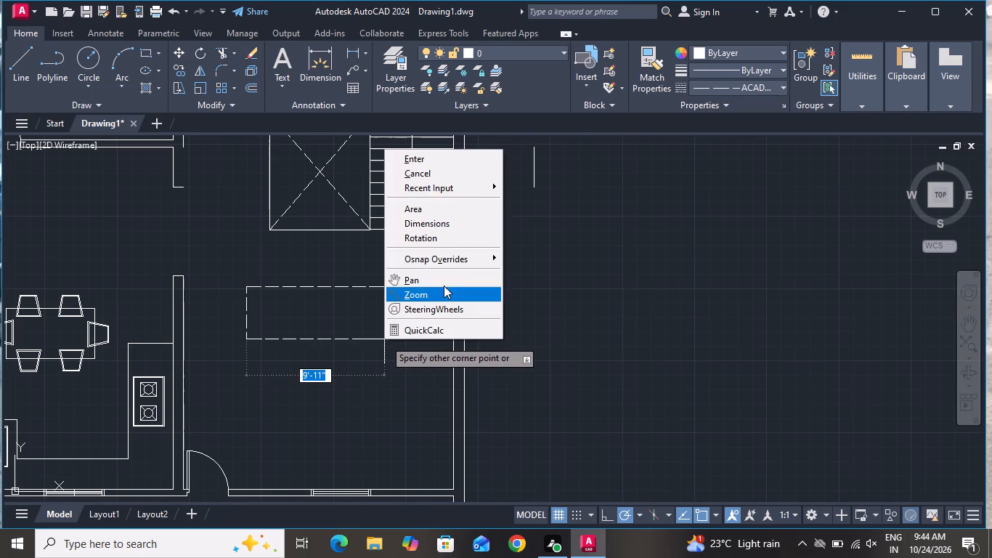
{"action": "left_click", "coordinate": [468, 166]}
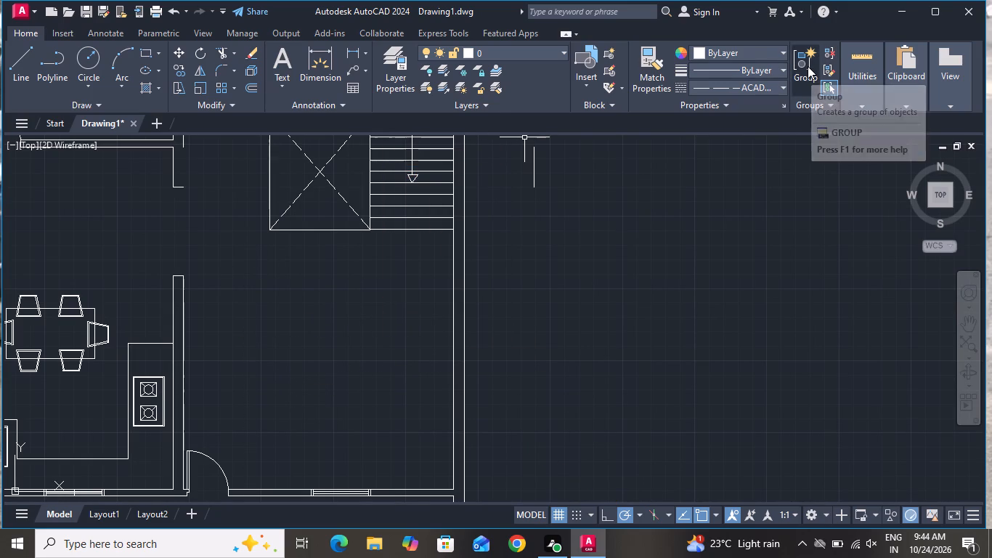
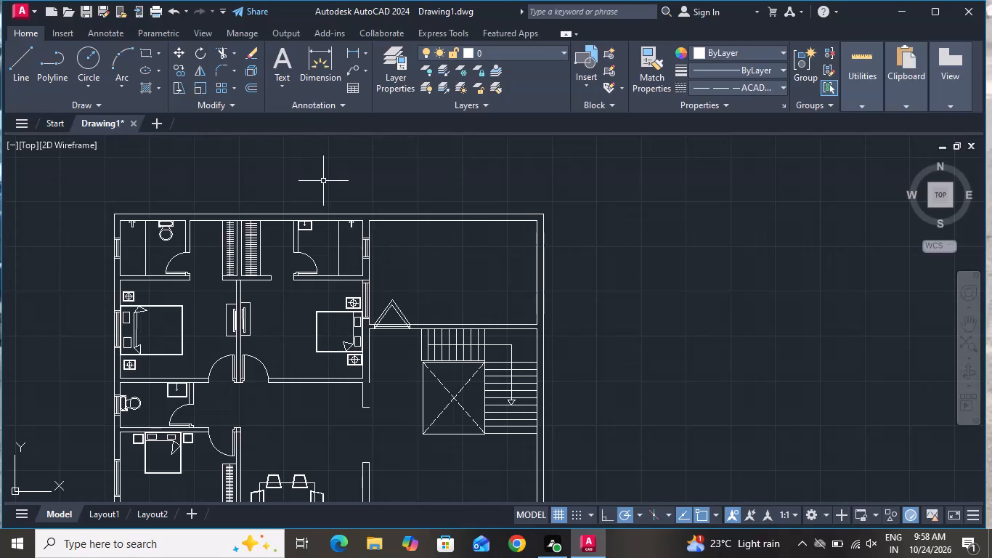
Insert the Trees - Imperial block as a palm in plan in the open room above the staircase.
{"action": "type", "text": "tp"}
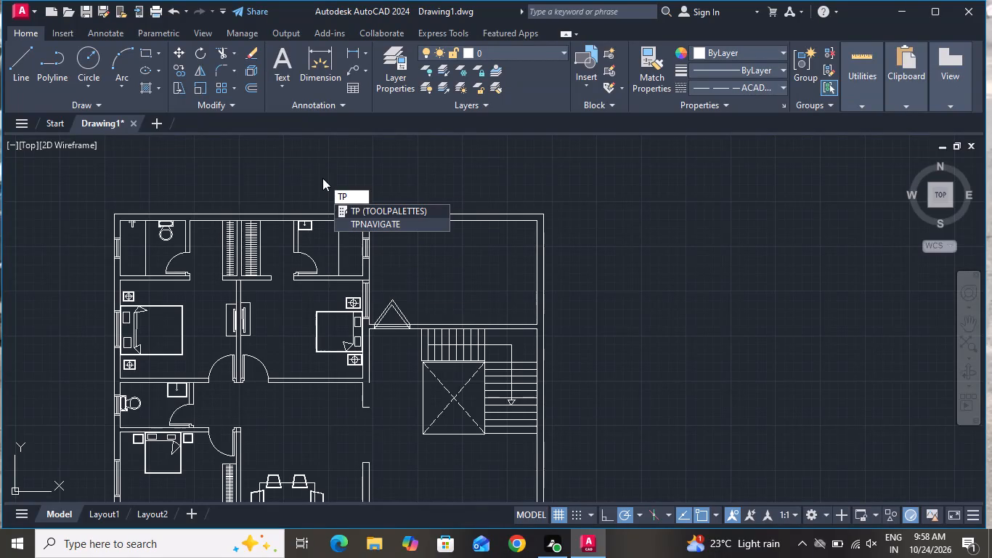
{"action": "key", "text": "space"}
{"action": "left_click_drag", "start_coordinate": [610, 302], "coordinate": [497, 265]}
{"action": "scroll", "coordinate": [594, 332], "scroll_direction": "down", "scroll_amount": 4}
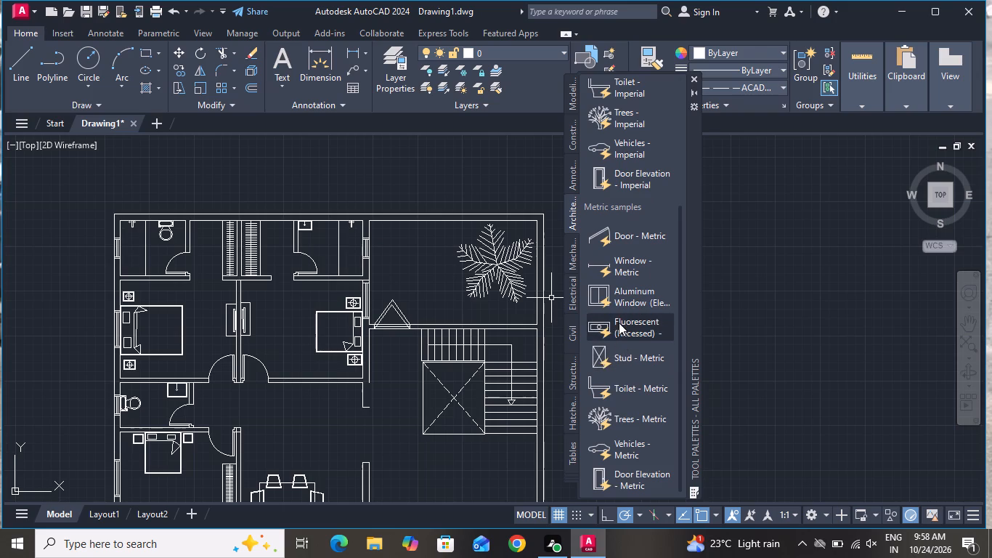
{"action": "scroll", "coordinate": [616, 352], "scroll_direction": "up", "scroll_amount": 2}
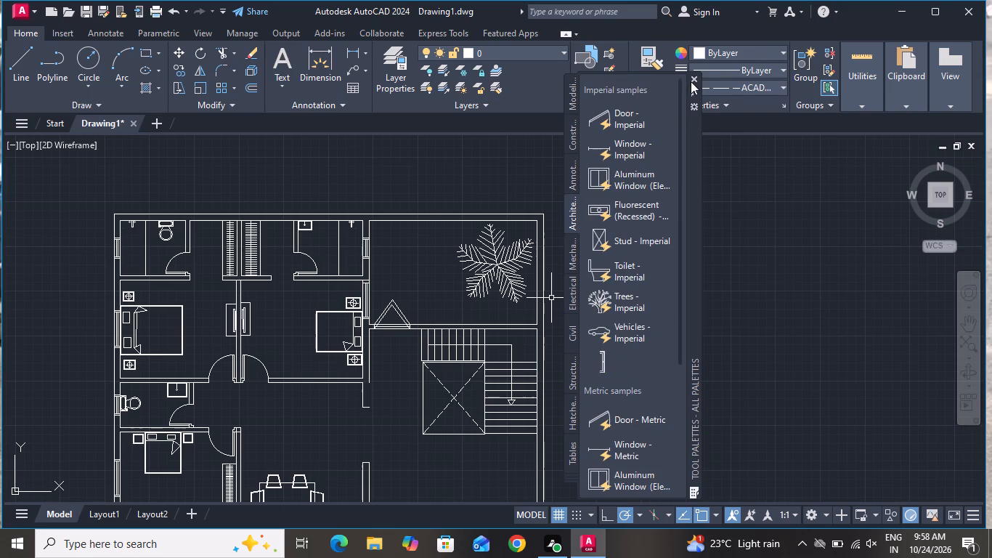
{"action": "left_click", "coordinate": [695, 77]}
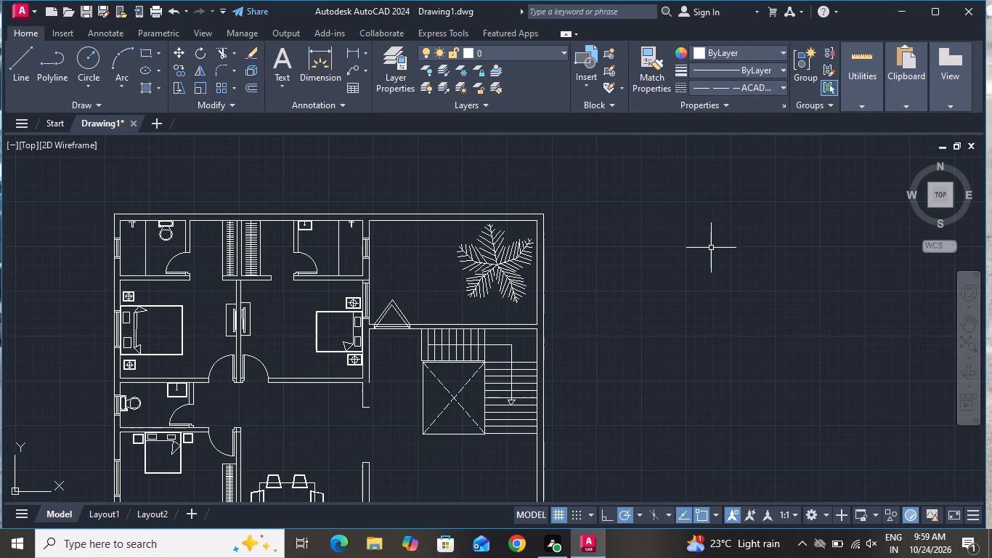
Insert the deciduous plan tree block from the DesignCenter sample Landscaping.dwg in the empty space east of the floor plan.
{"action": "type", "text": "dc"}
{"action": "key", "text": "space"}
{"action": "scroll", "coordinate": [636, 258], "scroll_direction": "down", "scroll_amount": 2}
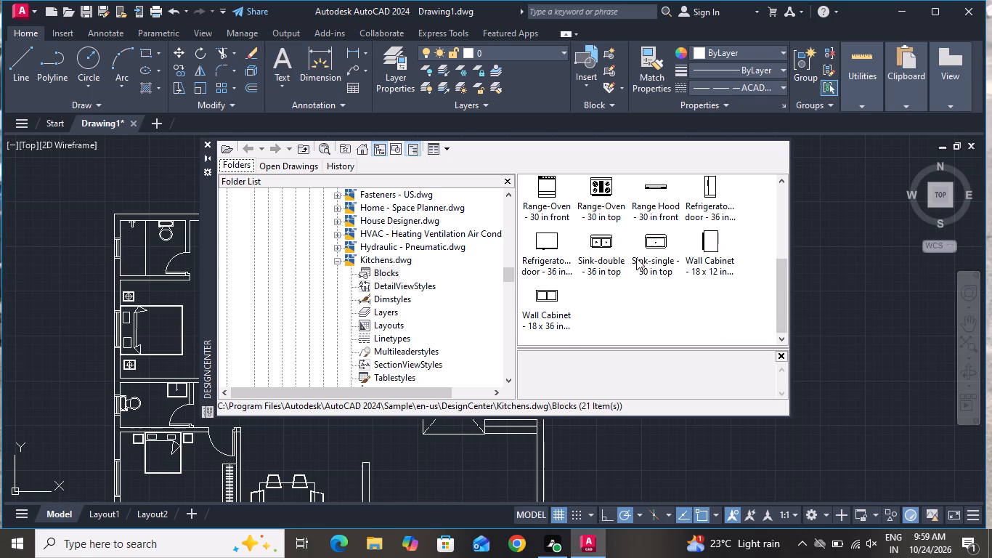
{"action": "scroll", "coordinate": [389, 282], "scroll_direction": "up", "scroll_amount": 2}
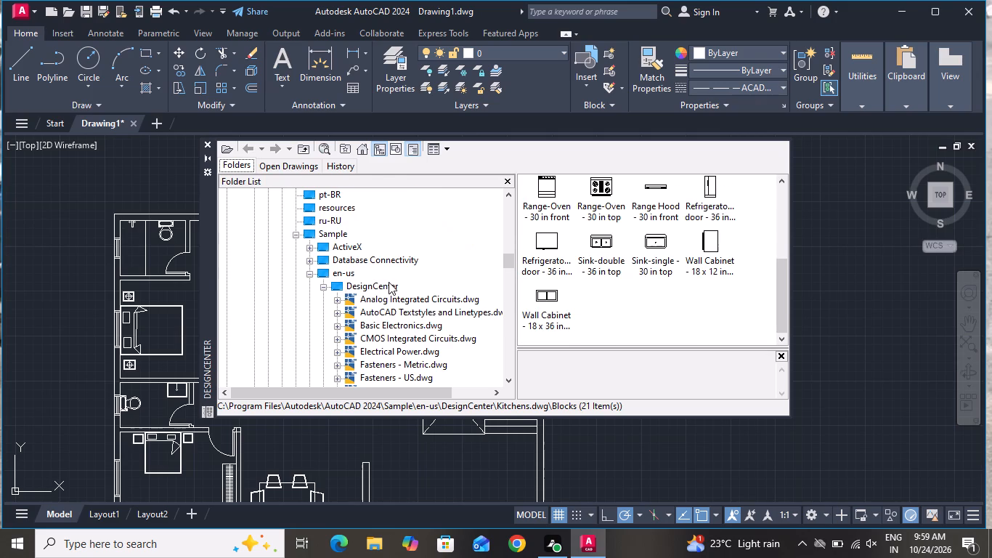
{"action": "double_click", "coordinate": [389, 280]}
{"action": "left_click", "coordinate": [389, 283]}
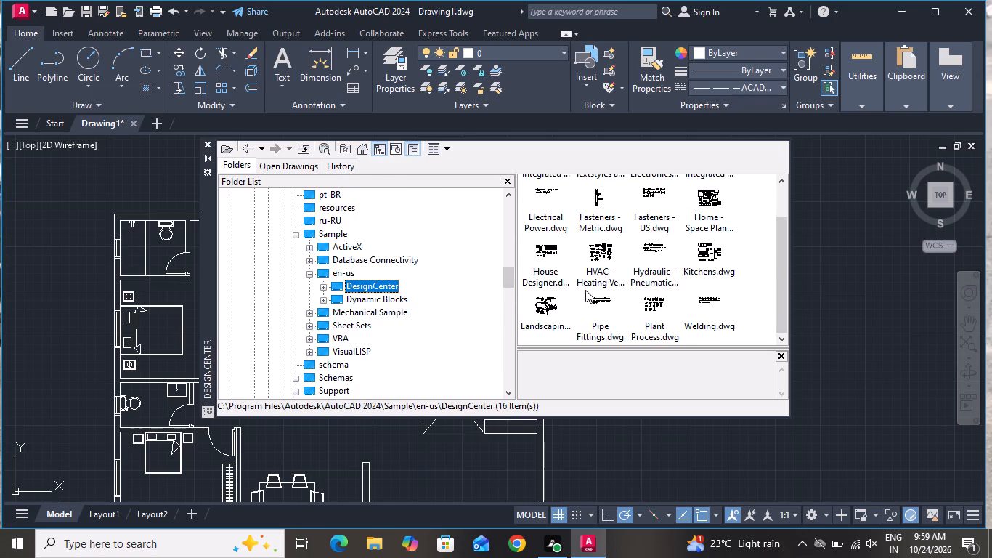
{"action": "left_click", "coordinate": [550, 303]}
{"action": "double_click", "coordinate": [550, 303]}
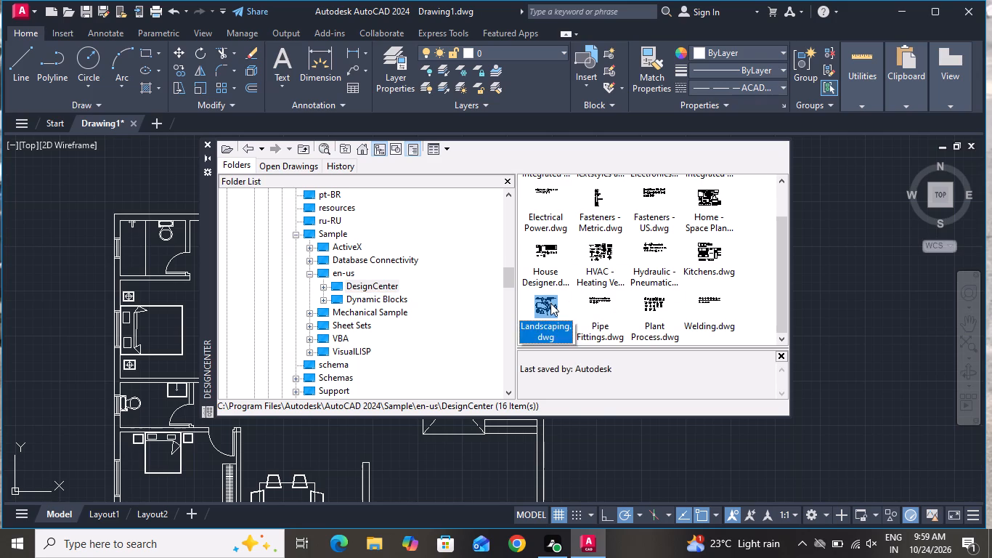
{"action": "double_click", "coordinate": [538, 192]}
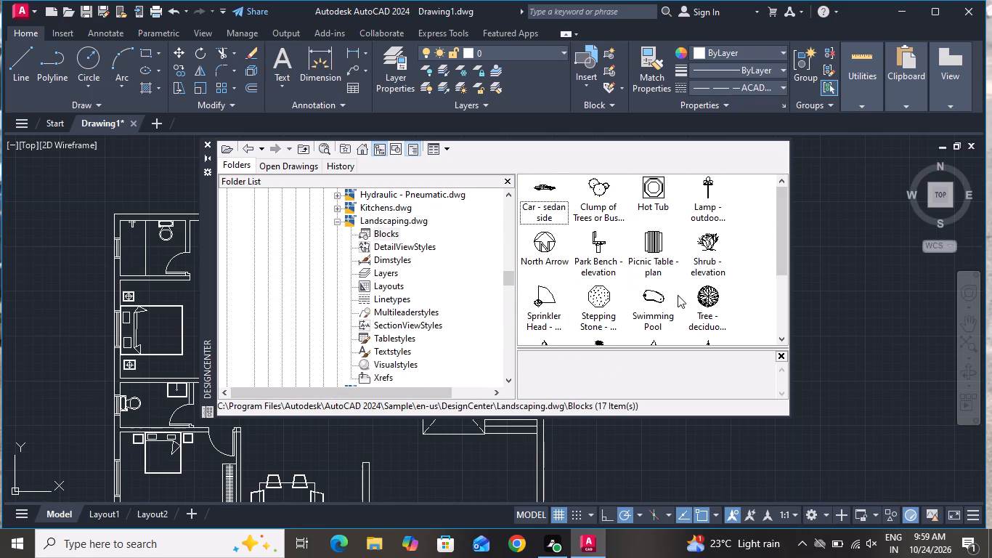
{"action": "left_click_drag", "start_coordinate": [706, 291], "coordinate": [520, 399]}
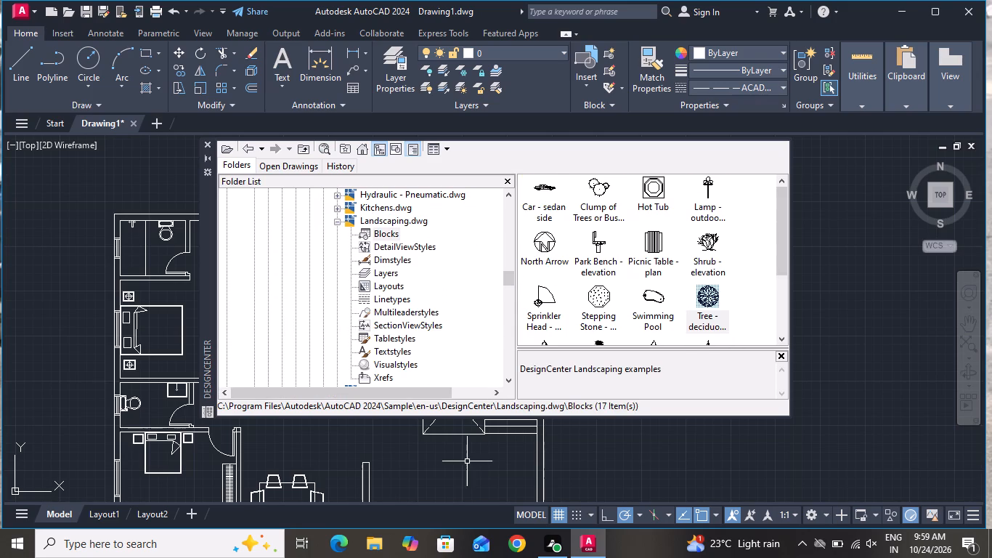
{"action": "left_click_drag", "start_coordinate": [694, 289], "coordinate": [736, 312]}
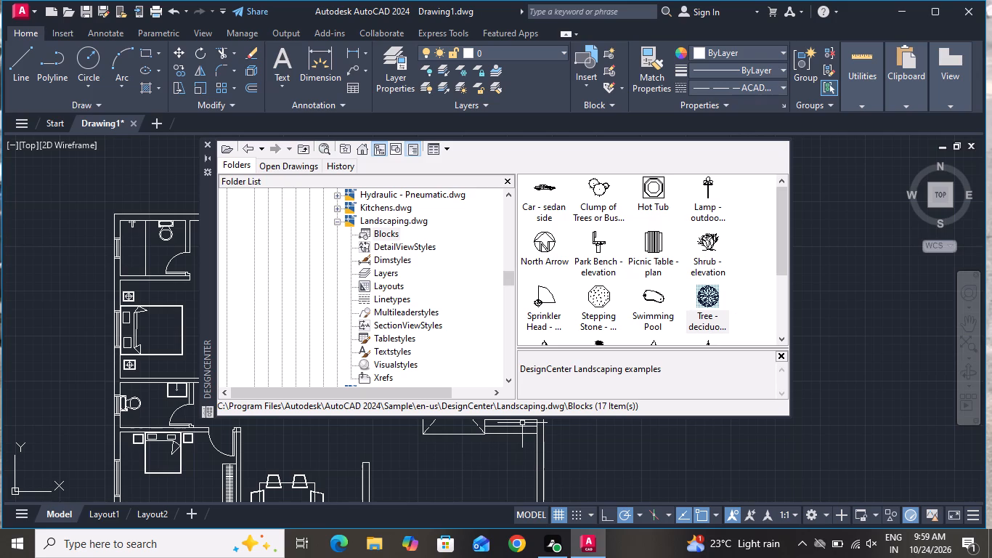
{"action": "left_click_drag", "start_coordinate": [736, 312], "coordinate": [840, 341]}
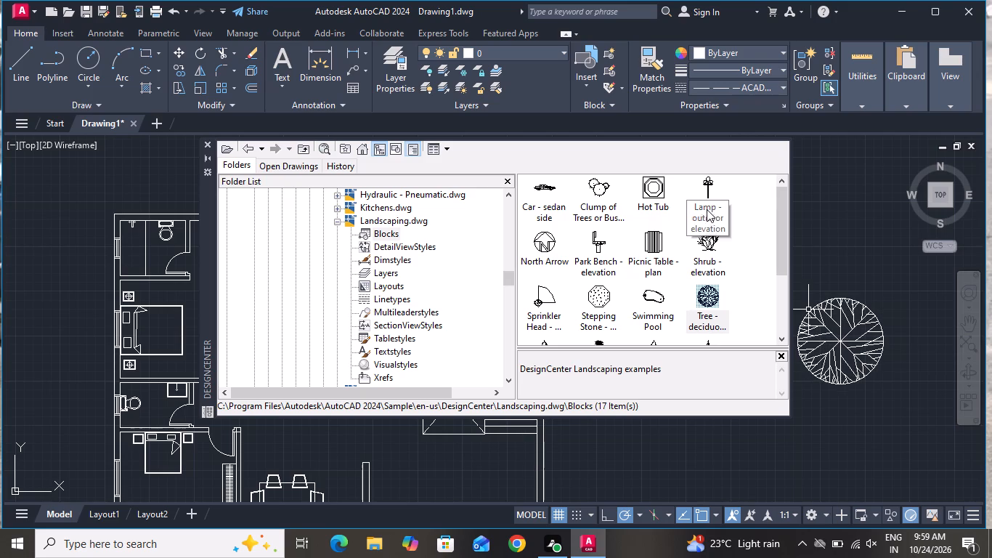
Insert the hexagonal Stepping Stone block from Landscaping.dwg just above the deciduous tree outside the plan.
{"action": "scroll", "coordinate": [651, 201], "scroll_direction": "up", "scroll_amount": 1}
{"action": "scroll", "coordinate": [606, 259], "scroll_direction": "down", "scroll_amount": 1}
{"action": "left_click_drag", "start_coordinate": [598, 182], "coordinate": [827, 248]}
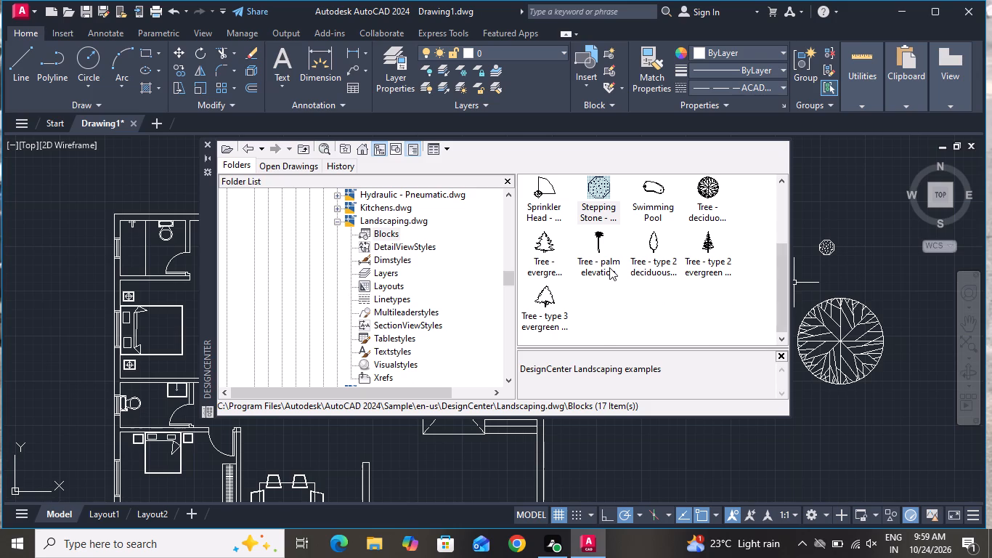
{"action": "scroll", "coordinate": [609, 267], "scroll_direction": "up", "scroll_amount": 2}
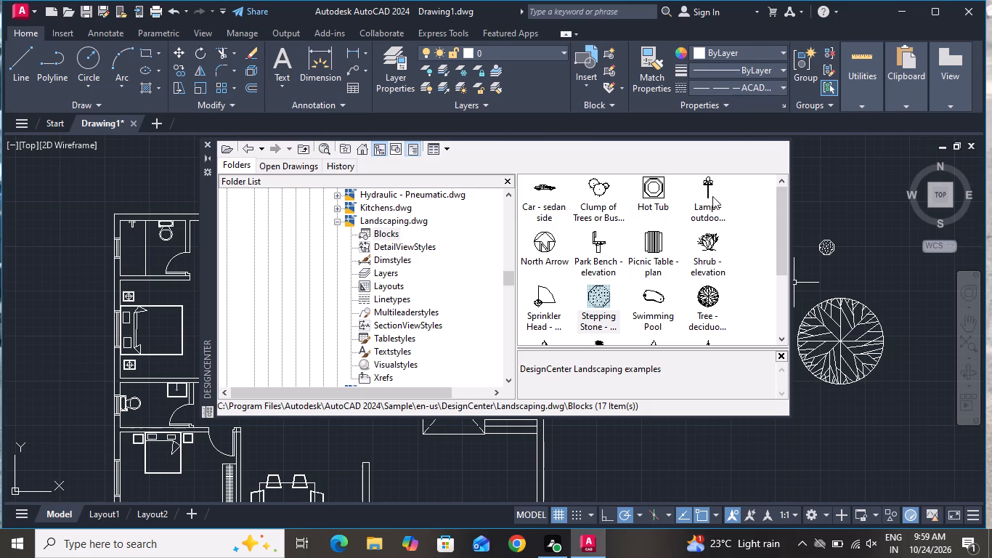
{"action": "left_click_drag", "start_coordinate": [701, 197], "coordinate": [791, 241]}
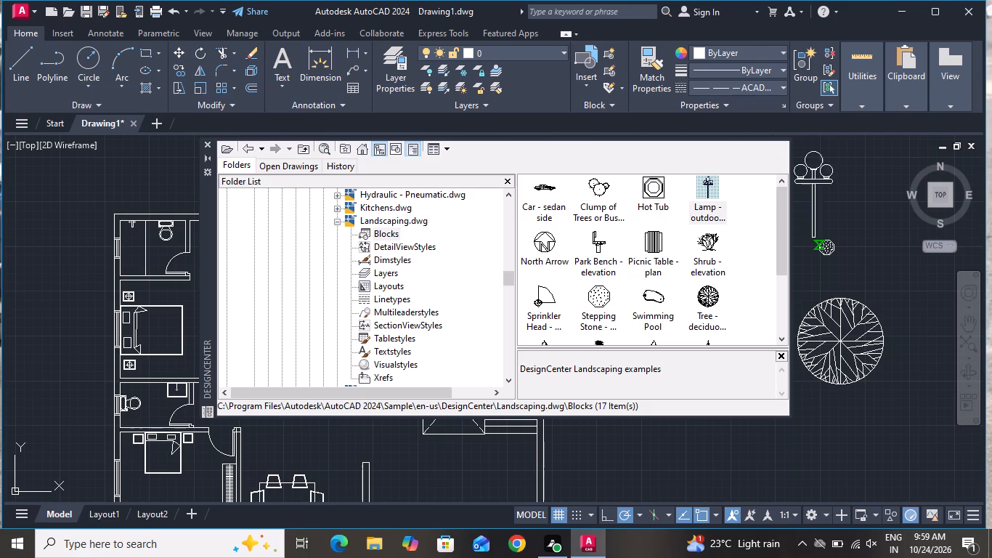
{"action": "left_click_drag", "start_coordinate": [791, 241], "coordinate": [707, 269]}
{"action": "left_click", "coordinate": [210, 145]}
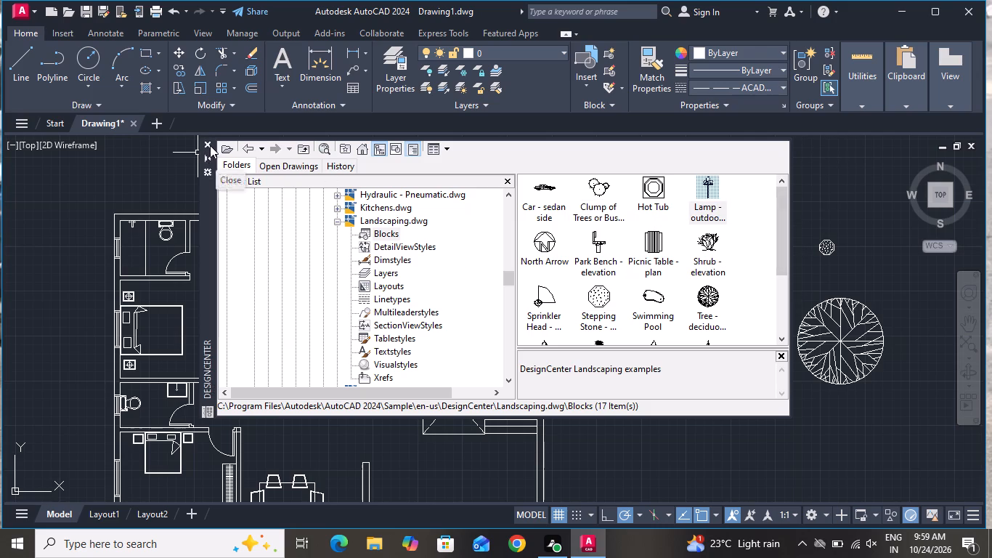
Recolour all geometry of the Trees - Imperial palm block to green 19,155,72 in the Block Editor and save the changes.
{"action": "left_click", "coordinate": [485, 255]}
{"action": "double_click", "coordinate": [485, 255]}
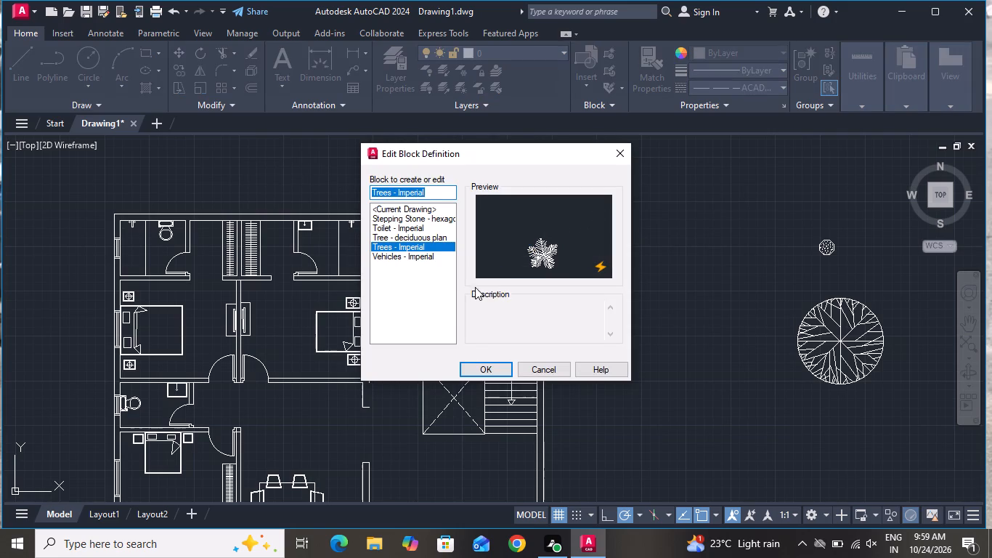
{"action": "left_click", "coordinate": [489, 364]}
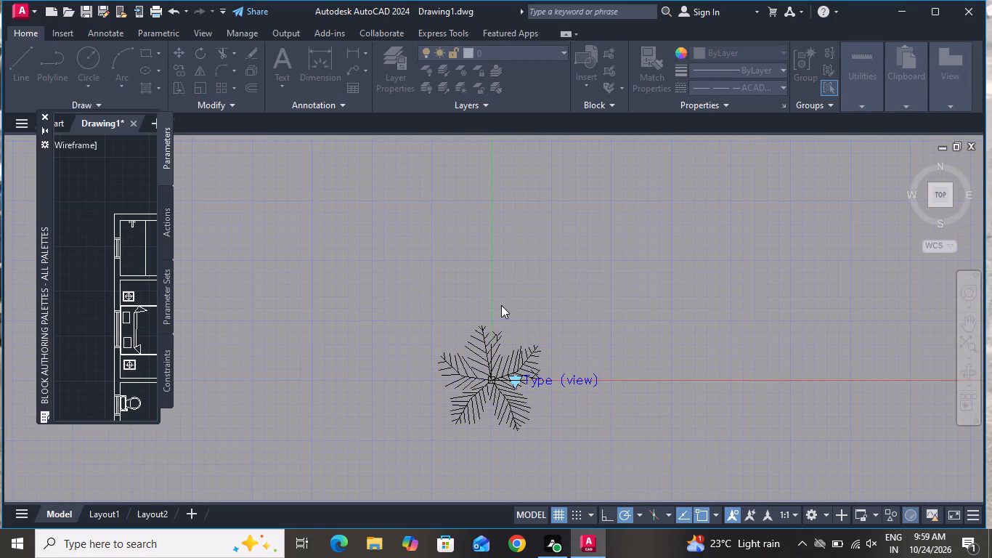
{"action": "left_click", "coordinate": [577, 302]}
{"action": "left_click", "coordinate": [575, 304]}
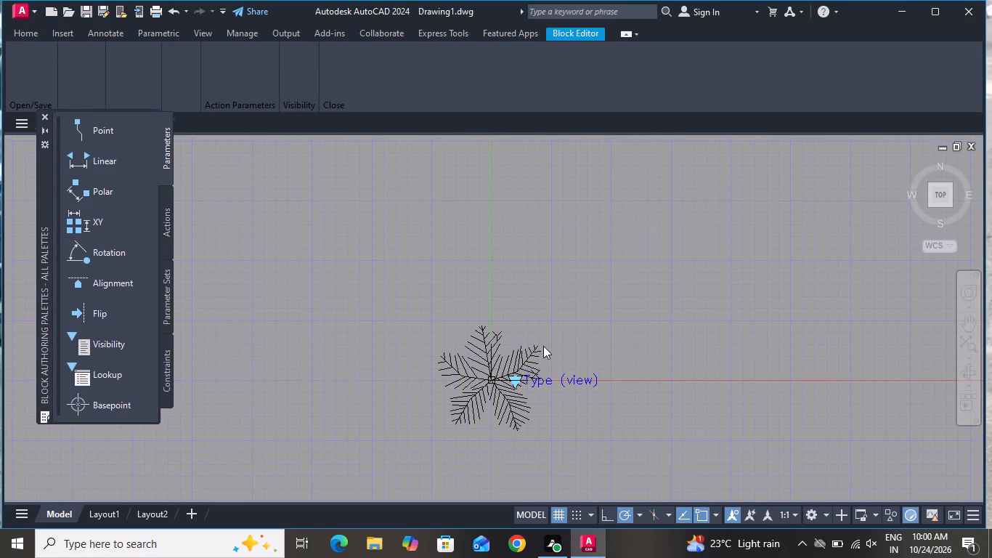
{"action": "left_click", "coordinate": [585, 315]}
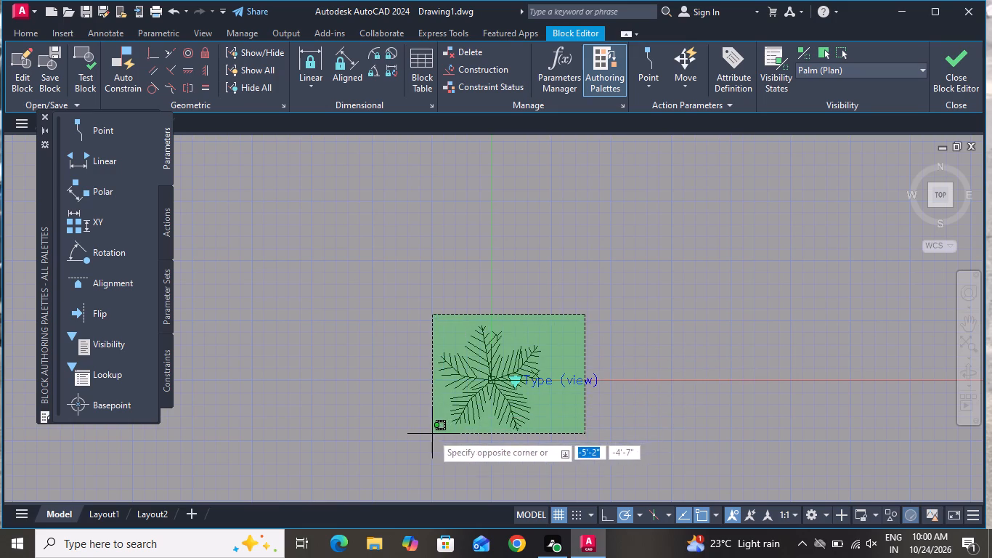
{"action": "left_click", "coordinate": [423, 437]}
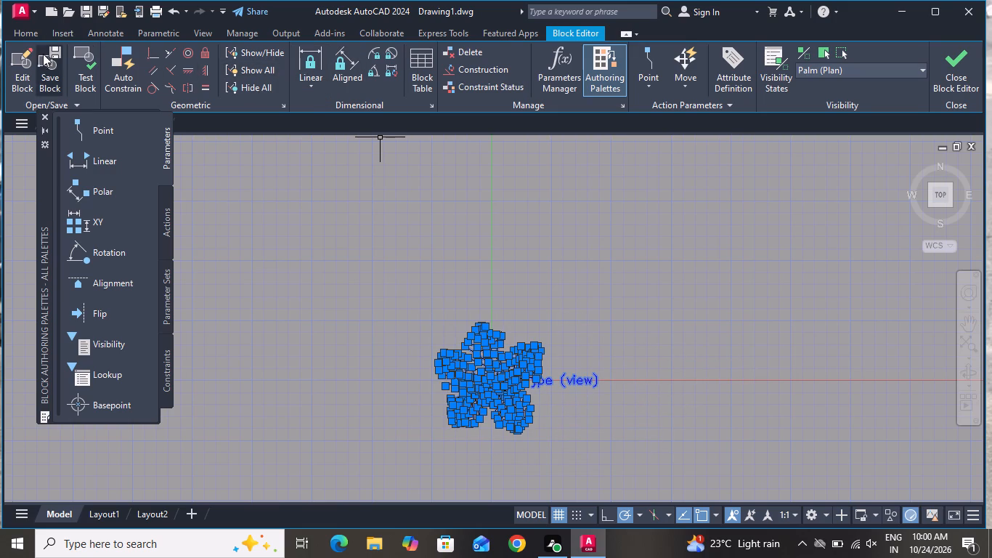
{"action": "left_click", "coordinate": [33, 33]}
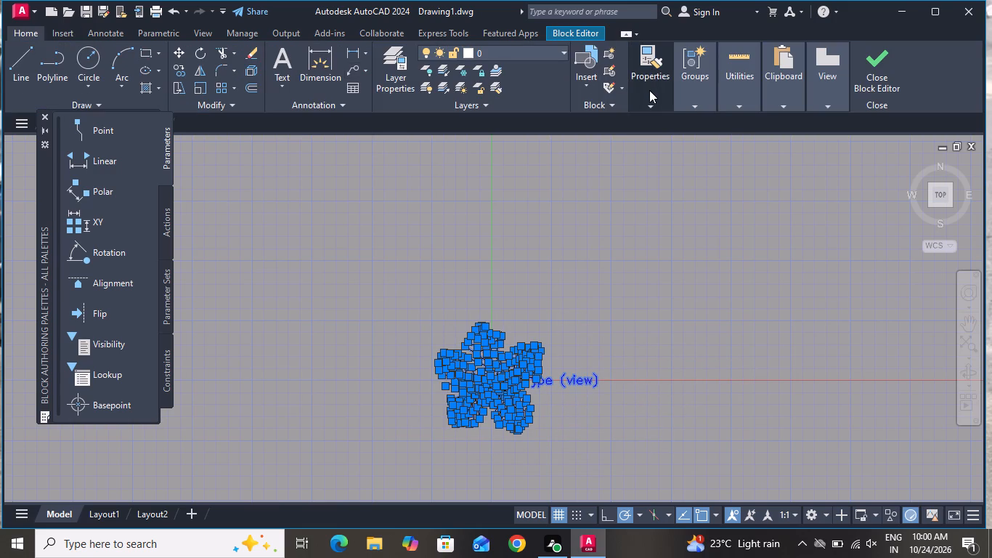
{"action": "left_click", "coordinate": [649, 90]}
{"action": "left_click", "coordinate": [696, 121]}
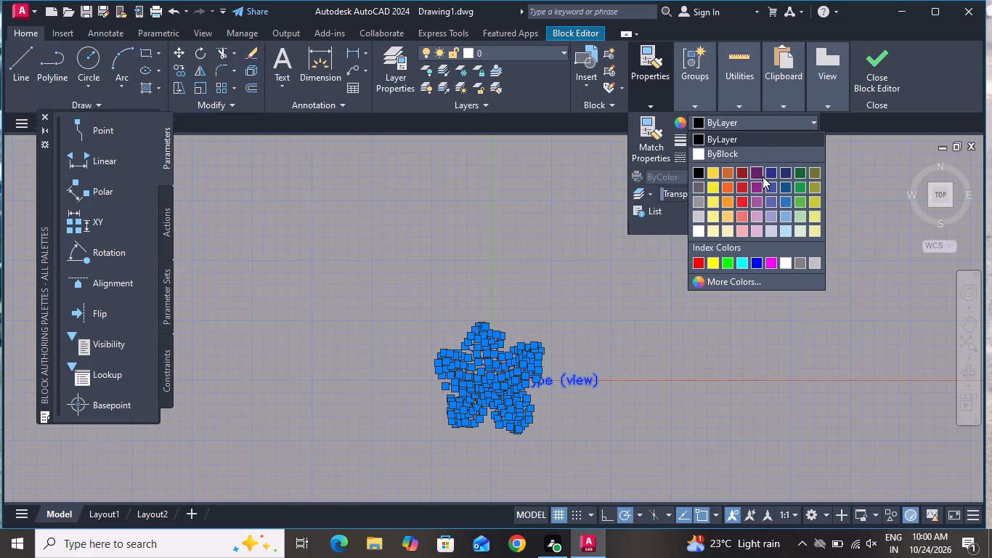
{"action": "left_click", "coordinate": [800, 185]}
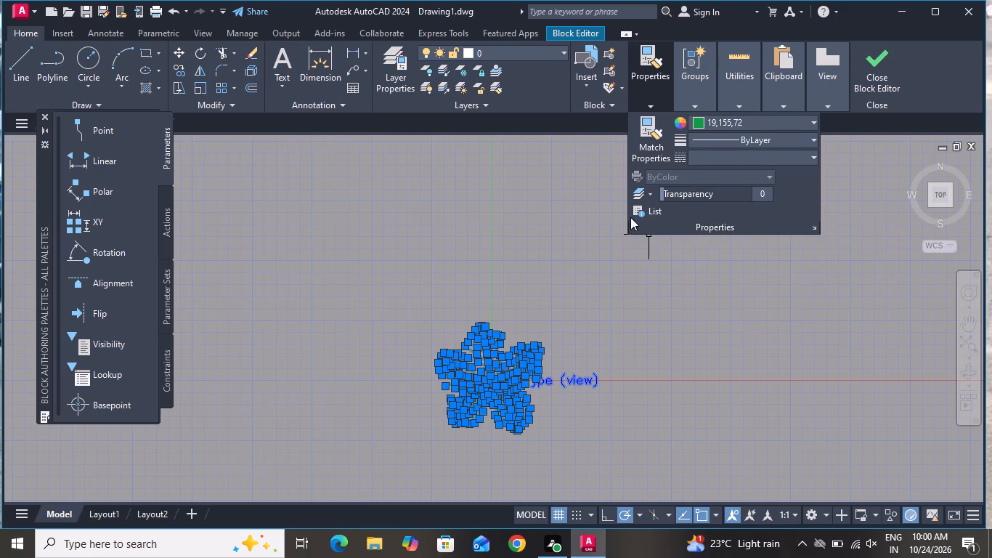
{"action": "left_click", "coordinate": [881, 68]}
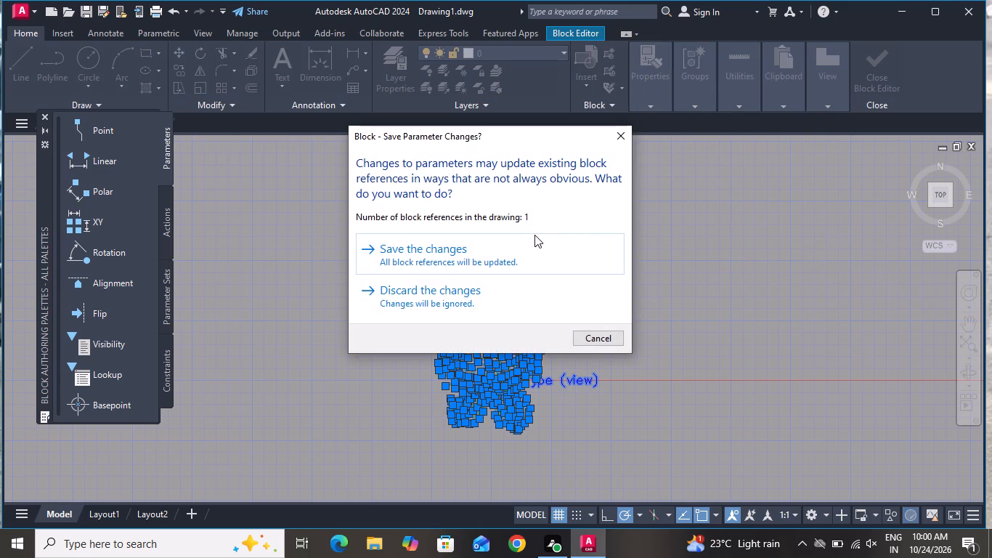
{"action": "left_click", "coordinate": [545, 246]}
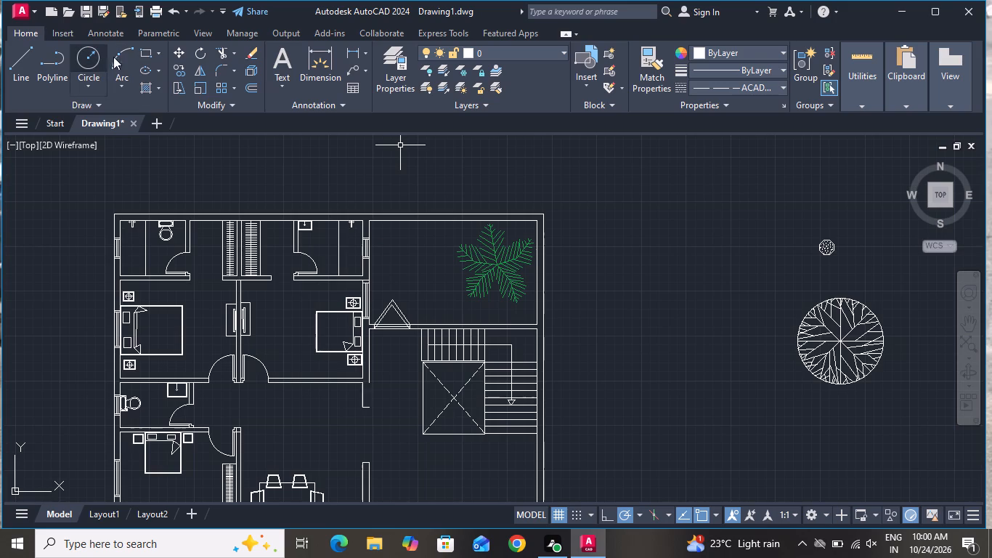
Scale the green palm down about its centre to roughly a third of its size.
{"action": "left_click", "coordinate": [497, 272]}
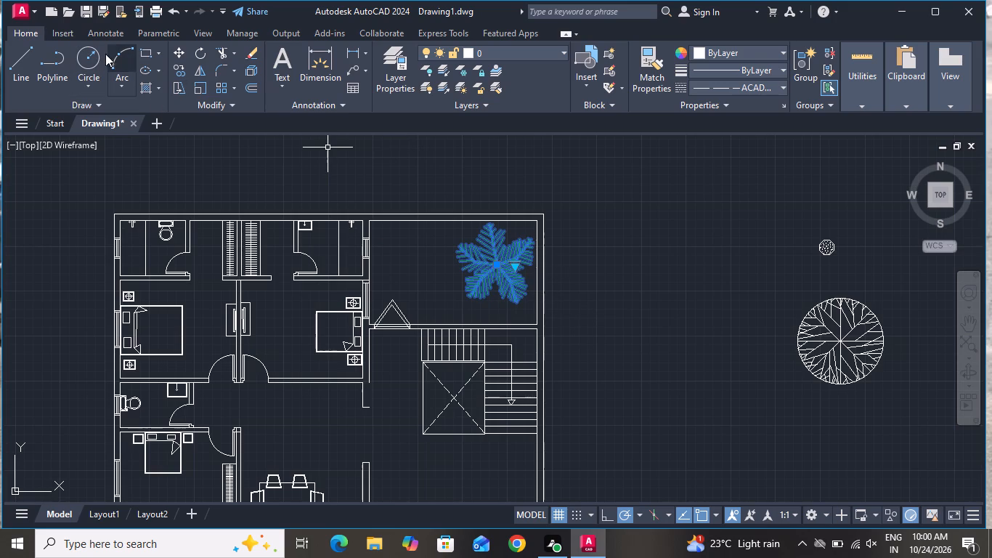
{"action": "left_click", "coordinate": [200, 89]}
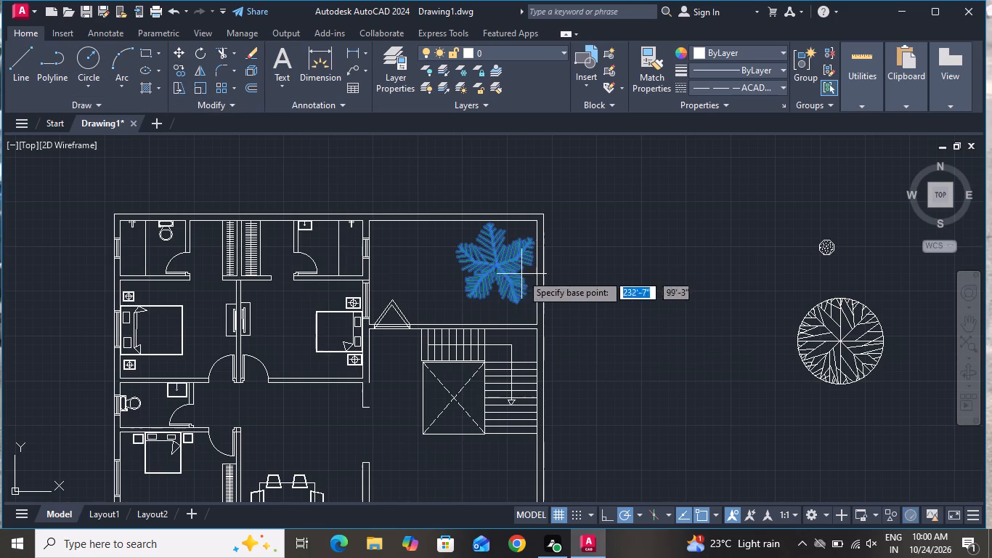
{"action": "left_click", "coordinate": [490, 263]}
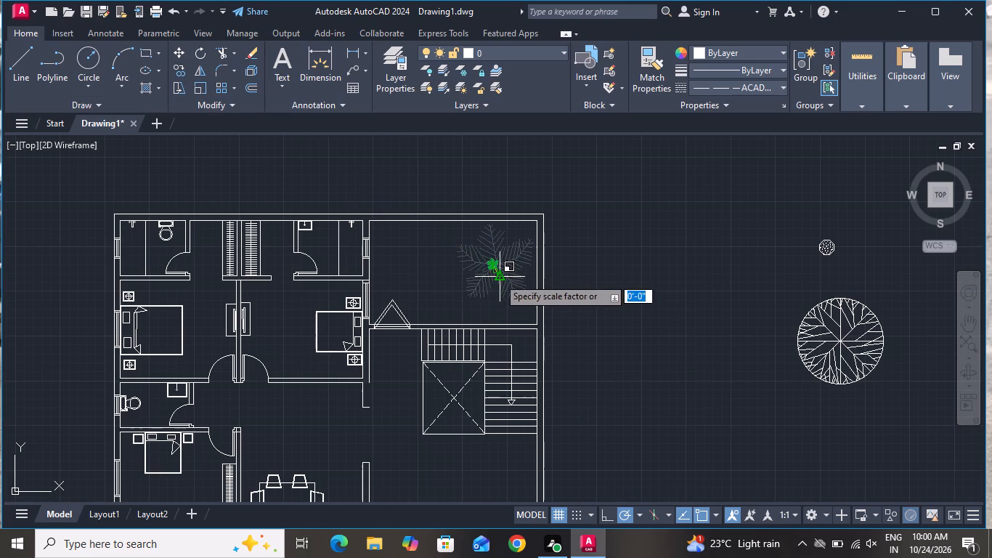
{"action": "left_click", "coordinate": [508, 290]}
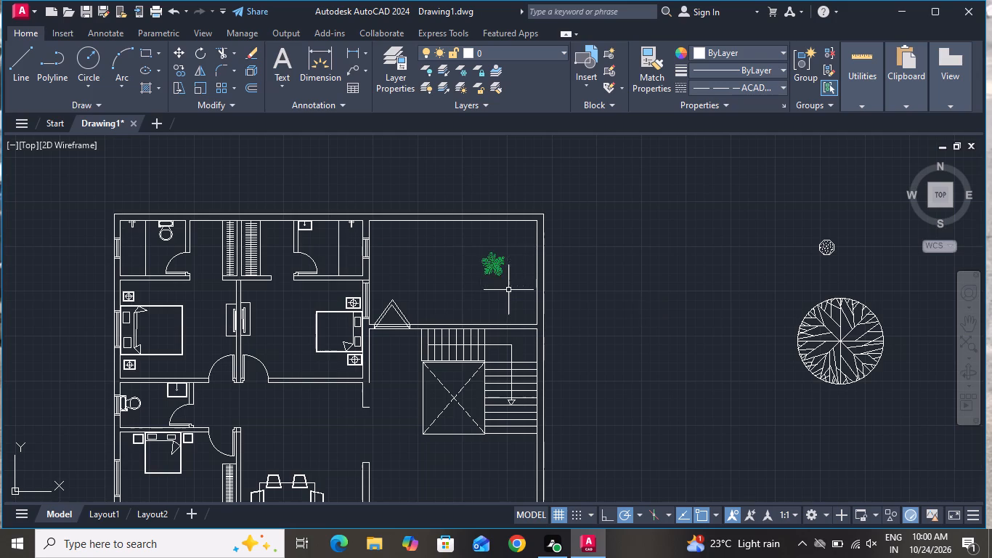
Scale the green palm down further, to roughly a fifth of its current size, from a base point near its centre.
{"action": "left_click", "coordinate": [490, 273]}
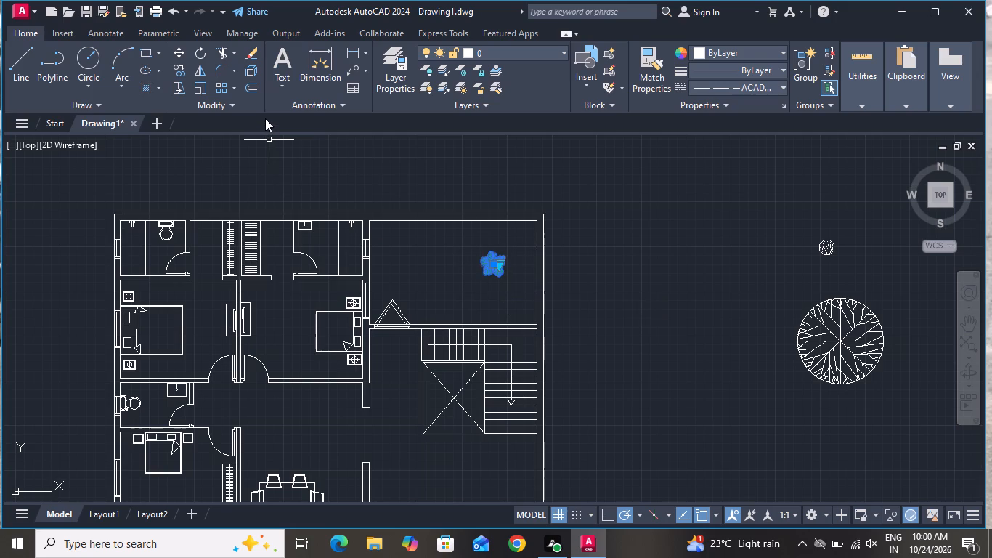
{"action": "scroll", "coordinate": [494, 268], "scroll_direction": "up", "scroll_amount": 2}
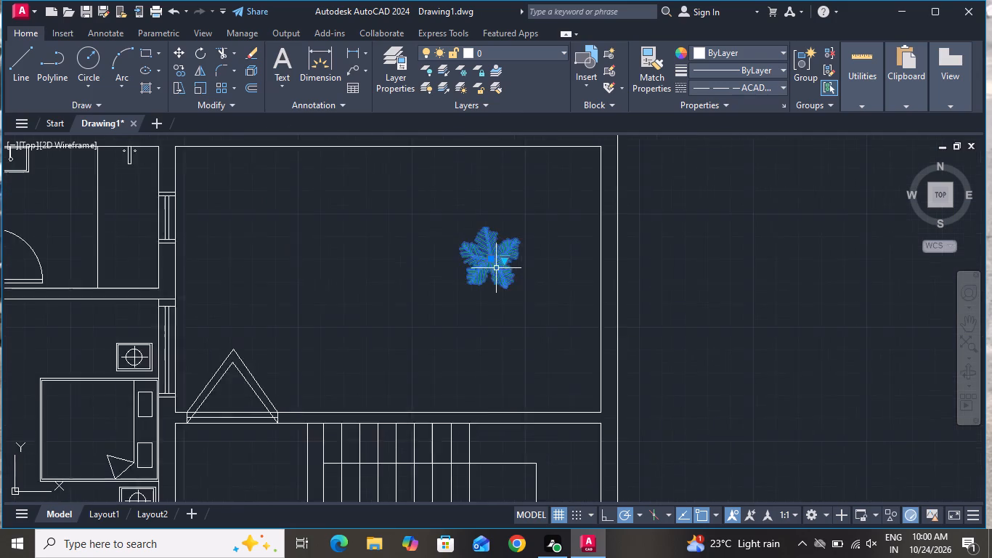
{"action": "scroll", "coordinate": [496, 268], "scroll_direction": "up", "scroll_amount": 2}
{"action": "scroll", "coordinate": [503, 256], "scroll_direction": "down", "scroll_amount": 2}
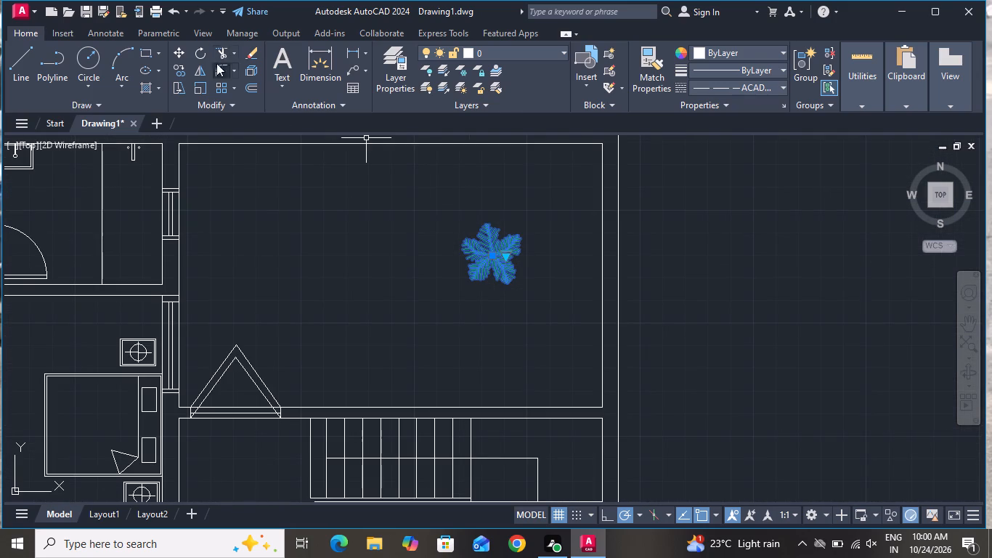
{"action": "left_click", "coordinate": [194, 82]}
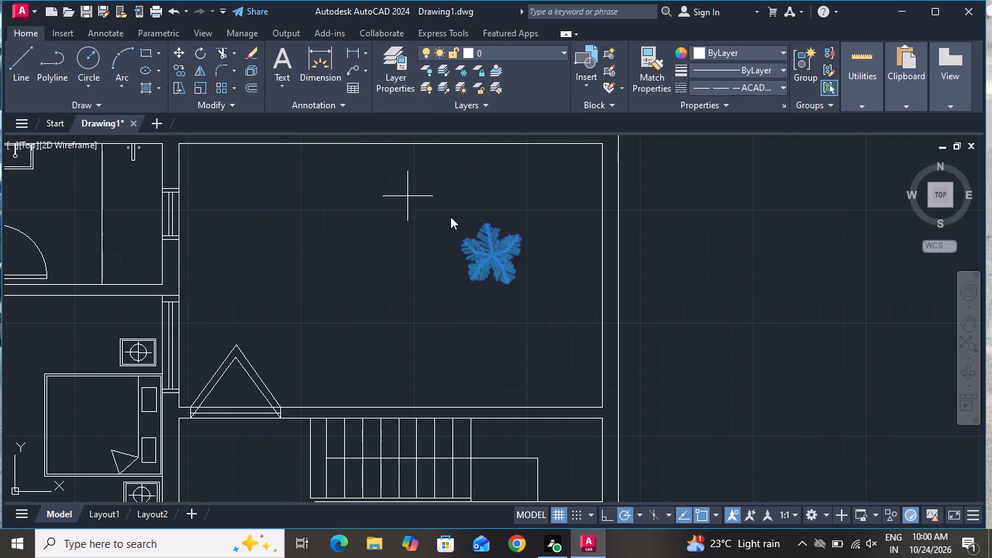
{"action": "left_click_drag", "start_coordinate": [492, 264], "coordinate": [492, 275]}
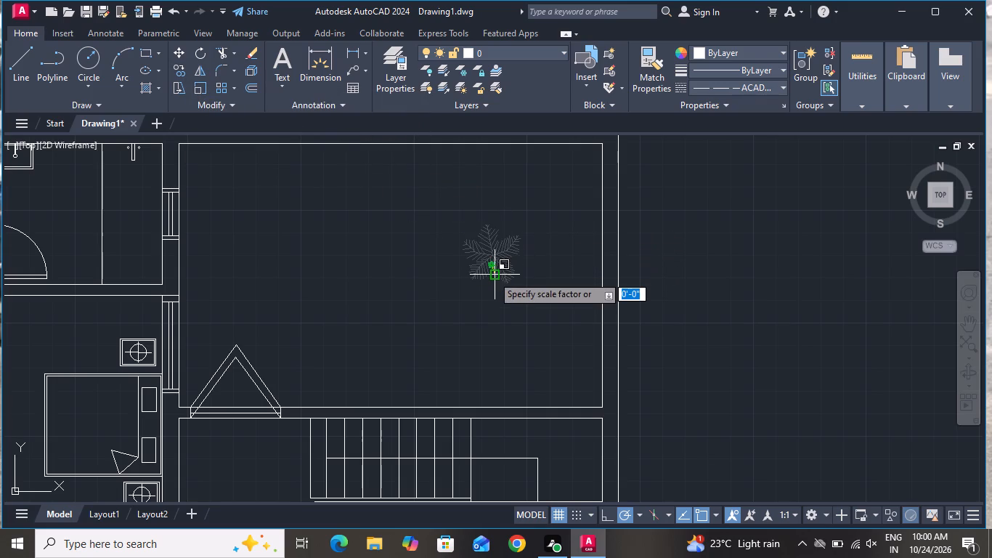
{"action": "left_click_drag", "start_coordinate": [492, 275], "coordinate": [492, 275]}
{"action": "left_click", "coordinate": [493, 279]}
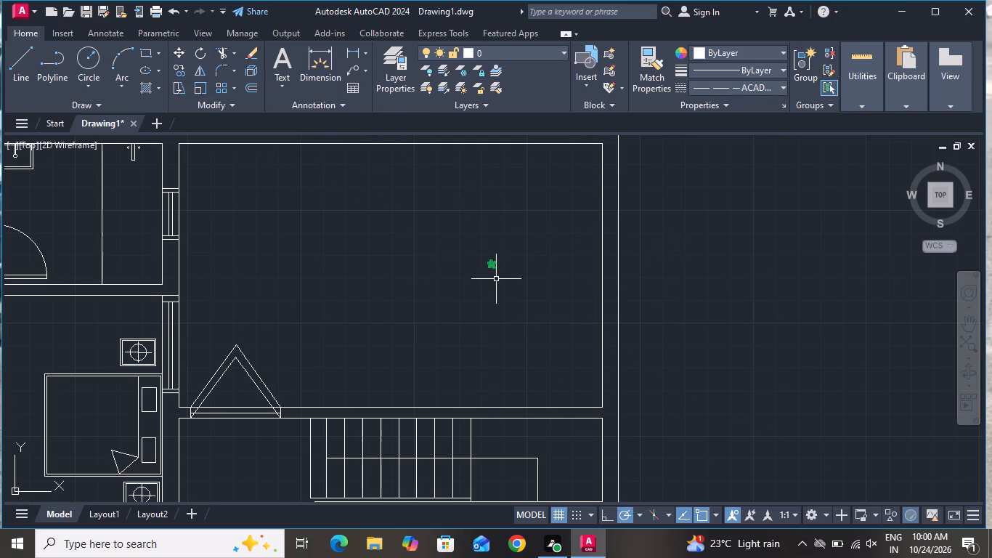
Copy the small green palm repeatedly in a row along the western half of the open room's top wall.
{"action": "left_click", "coordinate": [493, 265]}
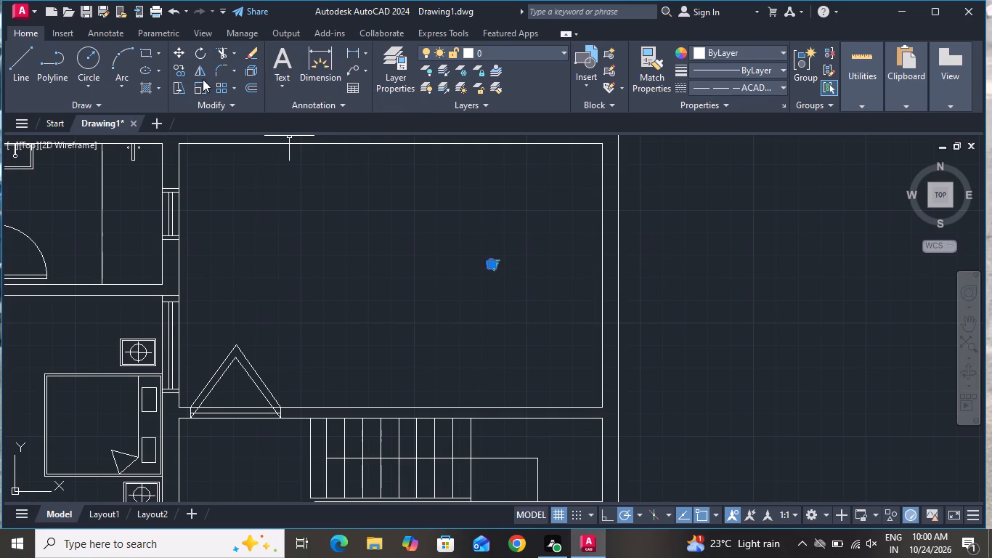
{"action": "double_click", "coordinate": [182, 70]}
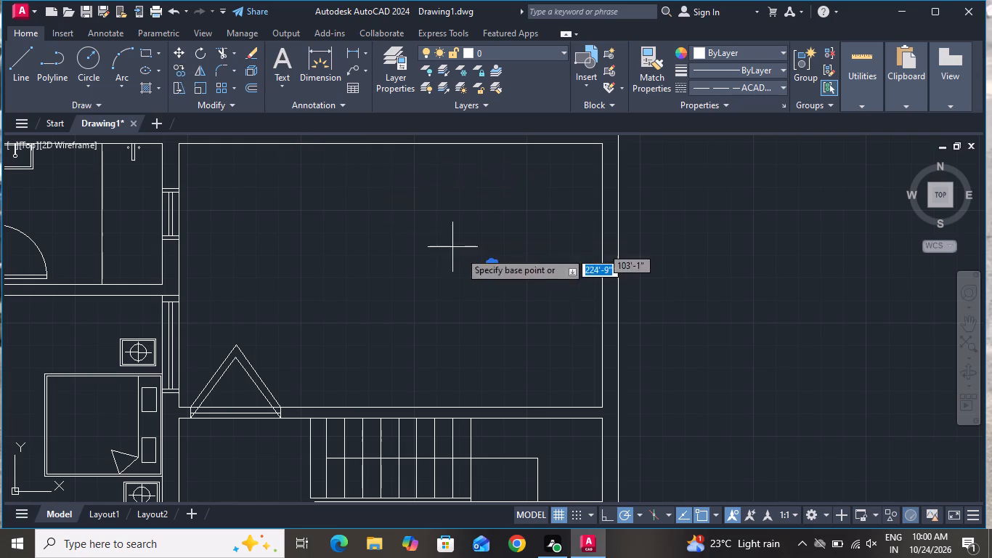
{"action": "left_click", "coordinate": [488, 259]}
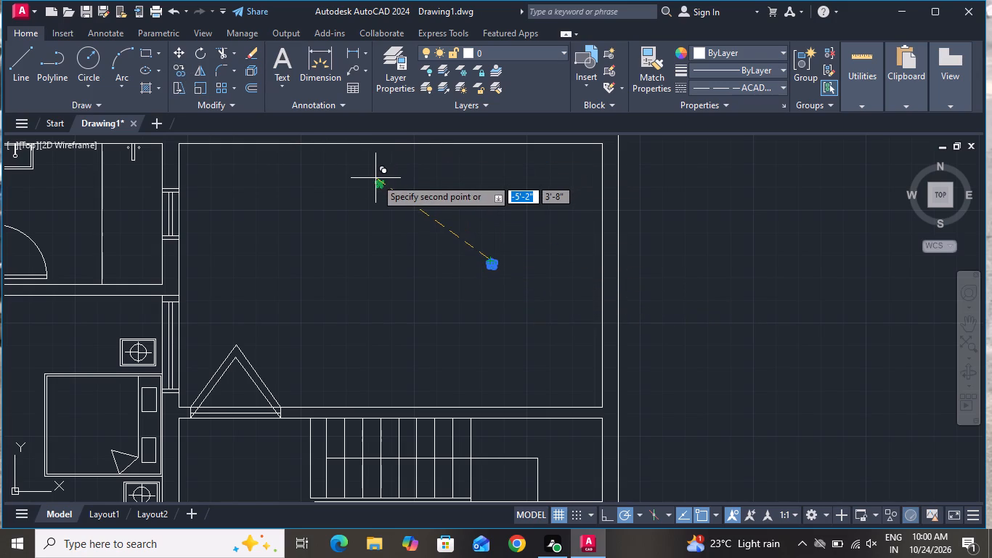
{"action": "scroll", "coordinate": [376, 192], "scroll_direction": "down", "scroll_amount": 1}
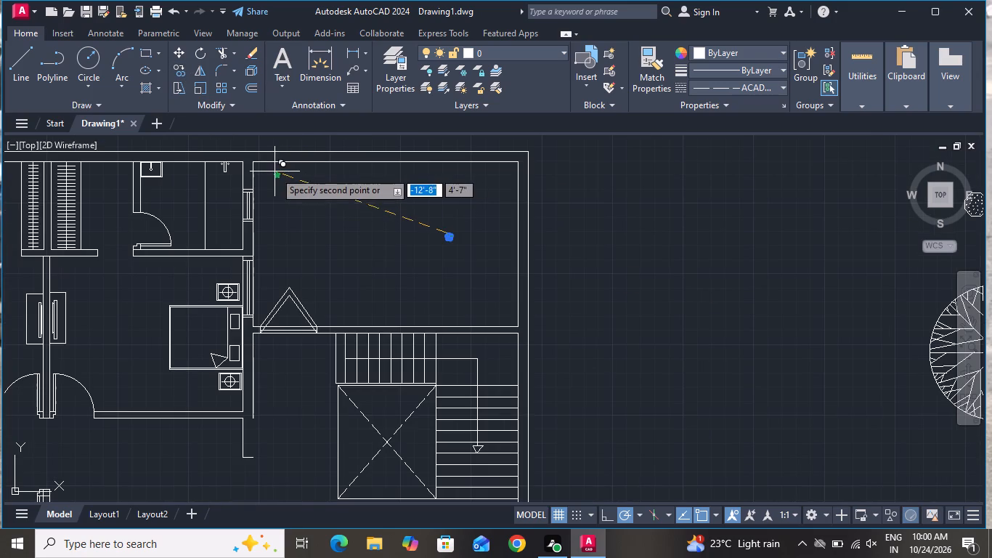
{"action": "left_click", "coordinate": [261, 173]}
{"action": "left_click", "coordinate": [282, 174]}
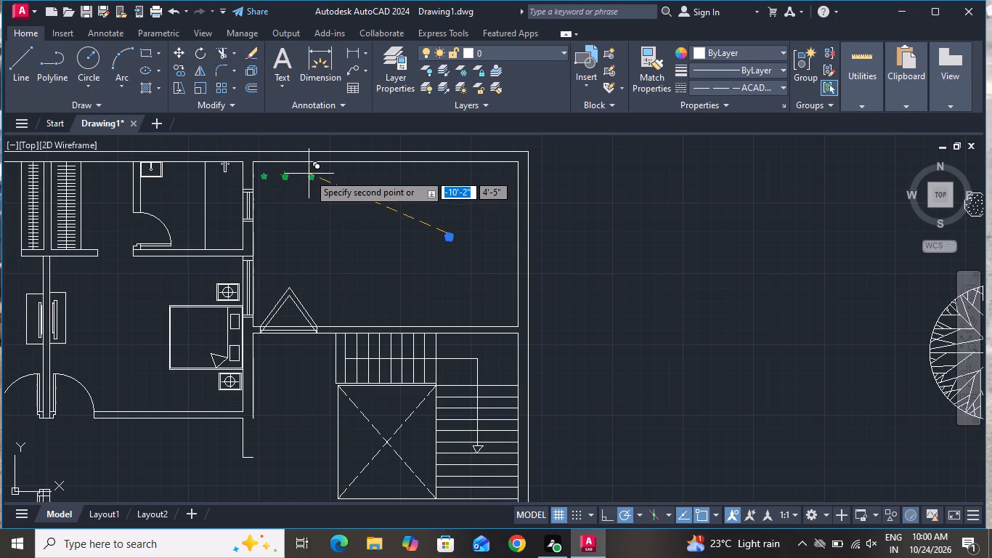
{"action": "left_click", "coordinate": [306, 174]}
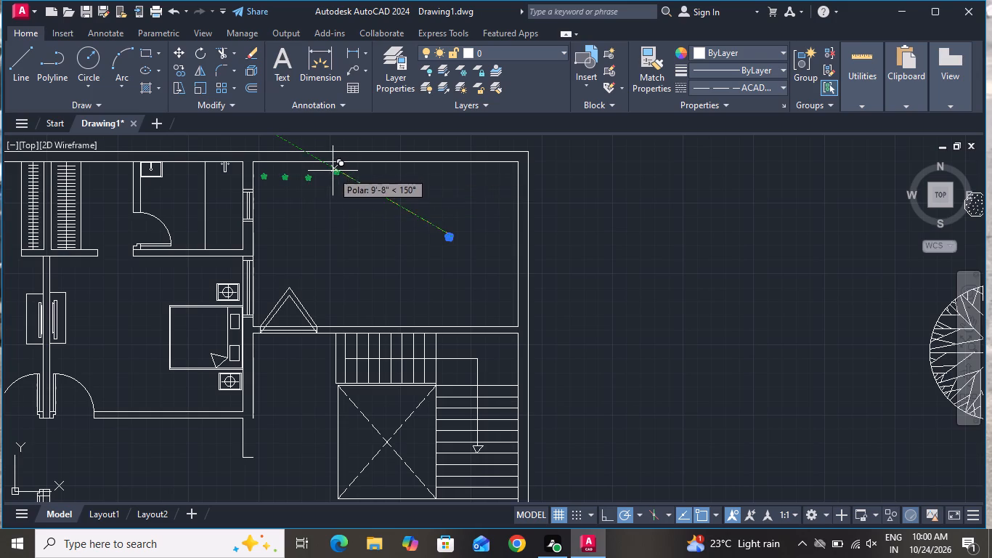
{"action": "scroll", "coordinate": [322, 181], "scroll_direction": "up", "scroll_amount": 3}
{"action": "scroll", "coordinate": [320, 180], "scroll_direction": "down", "scroll_amount": 1}
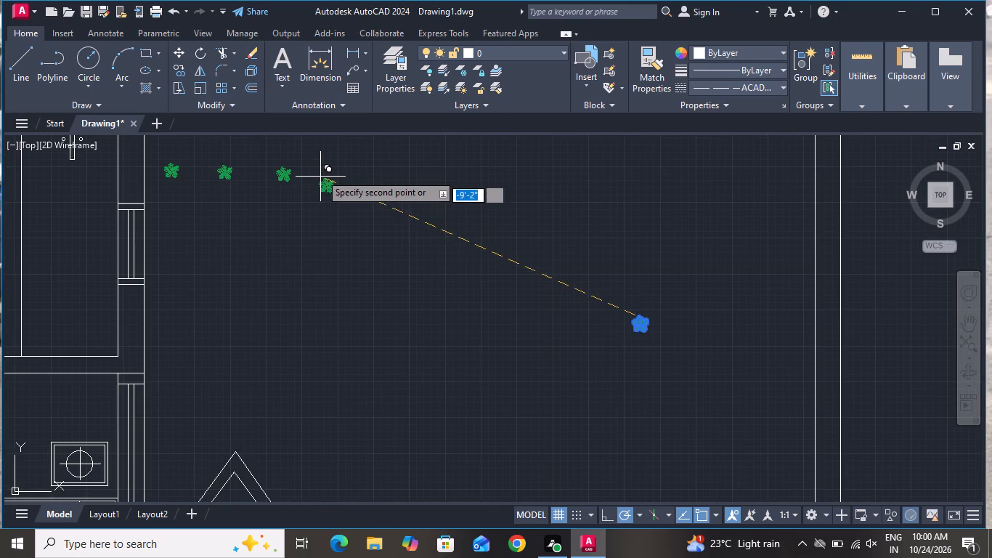
{"action": "left_click", "coordinate": [320, 164]}
{"action": "left_click", "coordinate": [372, 164]}
{"action": "left_click", "coordinate": [398, 164]}
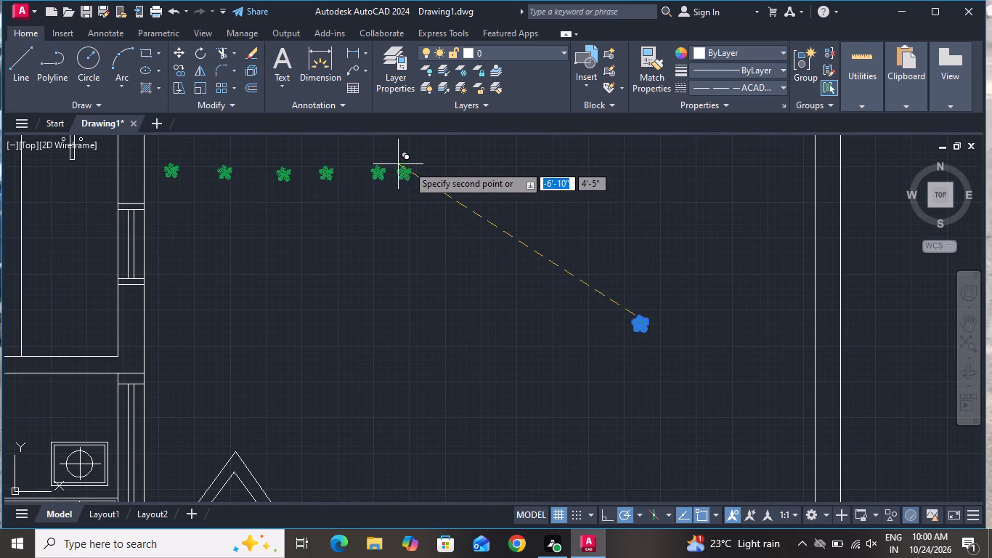
Continue the row of palm copies along the top wall to the open room's northeast corner.
{"action": "left_click", "coordinate": [439, 159]}
{"action": "left_click", "coordinate": [481, 163]}
{"action": "left_click", "coordinate": [511, 159]}
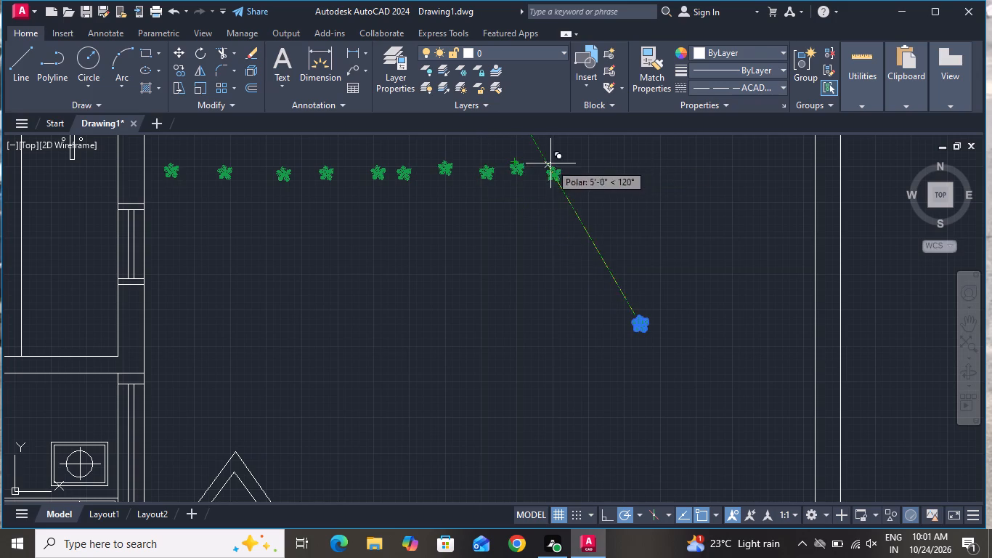
{"action": "left_click", "coordinate": [550, 163]}
{"action": "left_click", "coordinate": [589, 169]}
{"action": "left_click", "coordinate": [615, 160]}
{"action": "left_click", "coordinate": [639, 161]}
{"action": "left_click", "coordinate": [694, 155]}
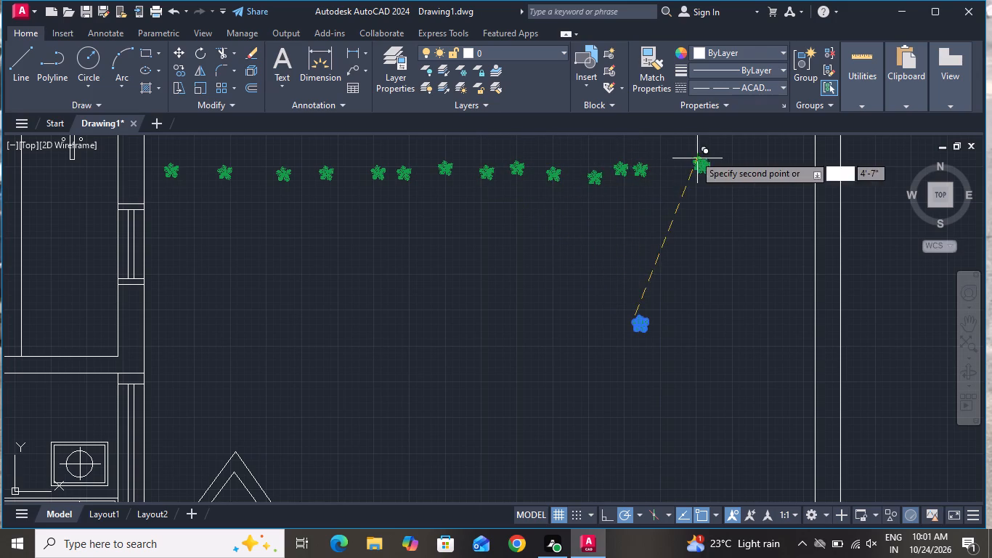
{"action": "left_click", "coordinate": [718, 154]}
{"action": "left_click", "coordinate": [749, 155]}
{"action": "left_click", "coordinate": [760, 156]}
{"action": "left_click", "coordinate": [781, 155]}
{"action": "left_click", "coordinate": [820, 142]}
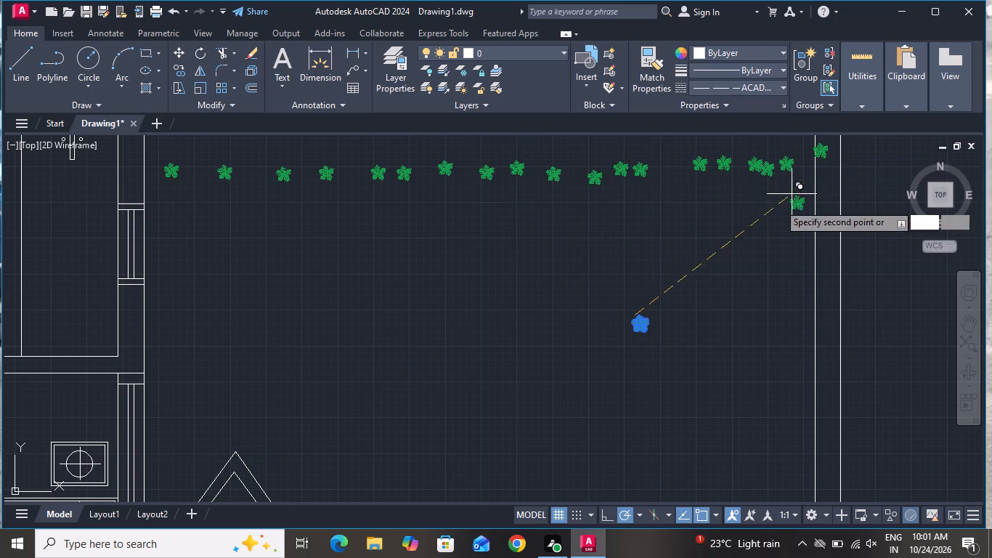
Place palm copies below the row's west end and in a column down the open room's west wall.
{"action": "left_click", "coordinate": [177, 195]}
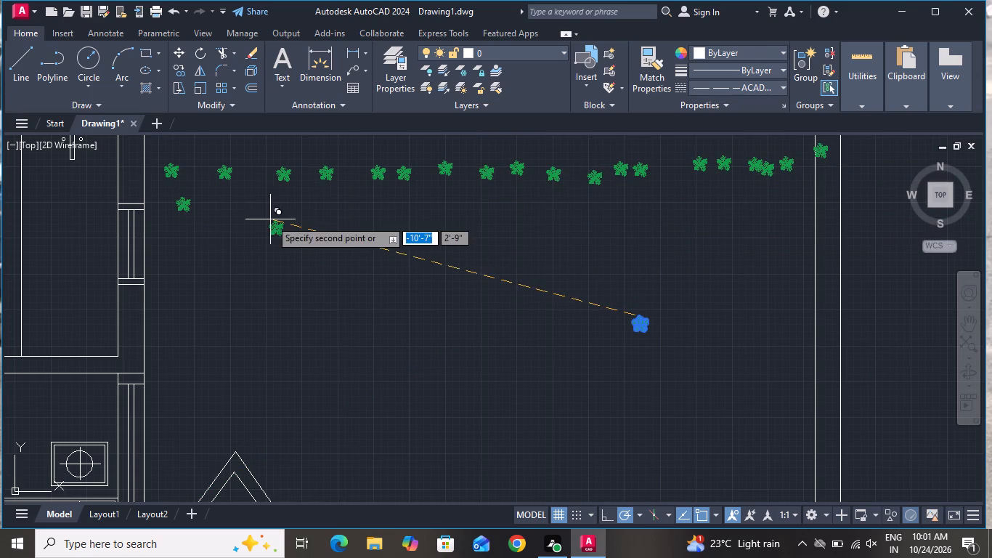
{"action": "left_click", "coordinate": [214, 194]}
{"action": "left_click", "coordinate": [171, 225]}
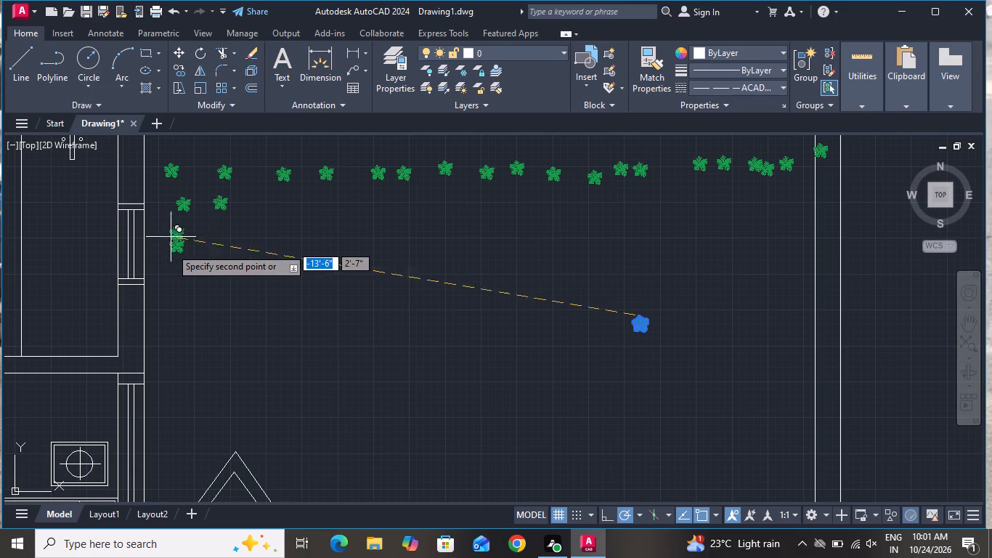
{"action": "left_click", "coordinate": [171, 250]}
{"action": "left_click", "coordinate": [179, 275]}
{"action": "left_click", "coordinate": [175, 294]}
{"action": "left_click", "coordinate": [172, 329]}
{"action": "left_click", "coordinate": [172, 356]}
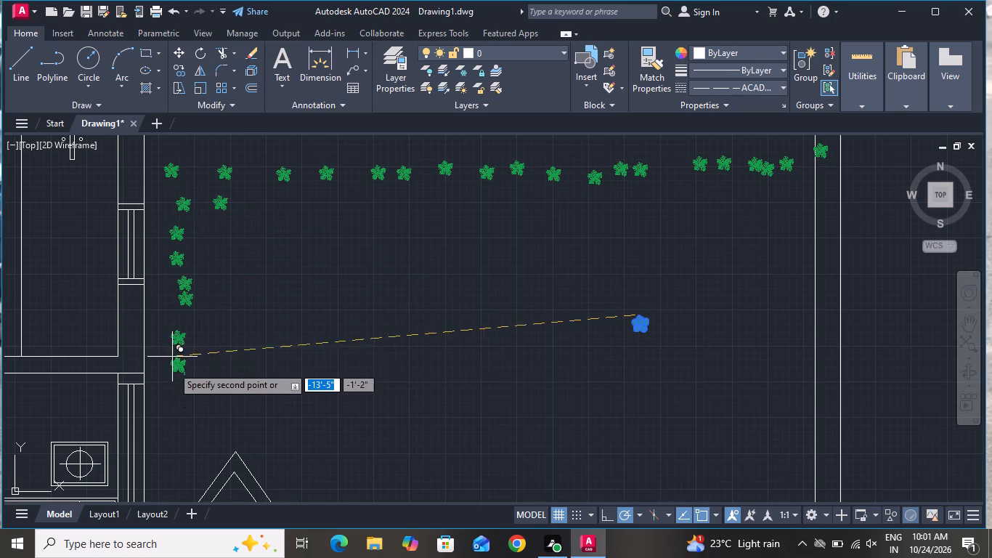
{"action": "left_click", "coordinate": [171, 389]}
{"action": "left_click", "coordinate": [163, 409]}
{"action": "left_click", "coordinate": [165, 436]}
{"action": "left_click", "coordinate": [161, 464]}
{"action": "left_click", "coordinate": [126, 488]}
Fill the open room's southwest corner with palm copies beside the triangular symbol, continuing a short way up its inner side.
{"action": "scroll", "coordinate": [258, 272], "scroll_direction": "down", "scroll_amount": 2}
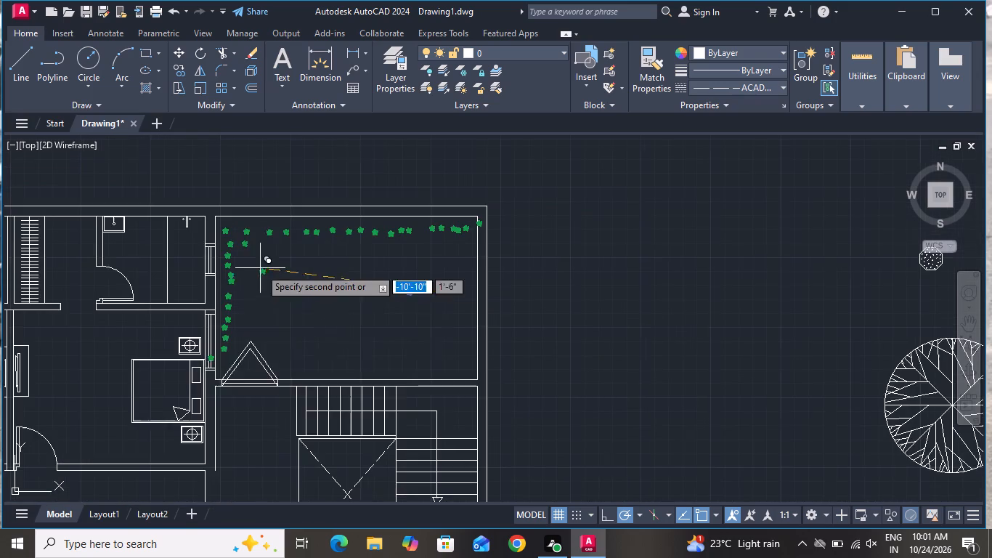
{"action": "scroll", "coordinate": [218, 387], "scroll_direction": "up", "scroll_amount": 3}
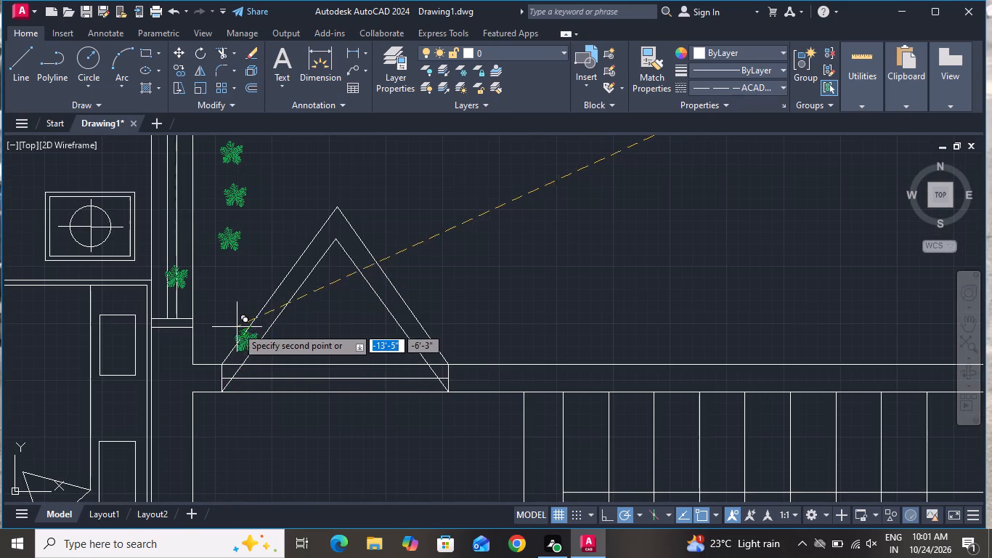
{"action": "scroll", "coordinate": [238, 322], "scroll_direction": "up", "scroll_amount": 2}
{"action": "left_click", "coordinate": [195, 172]}
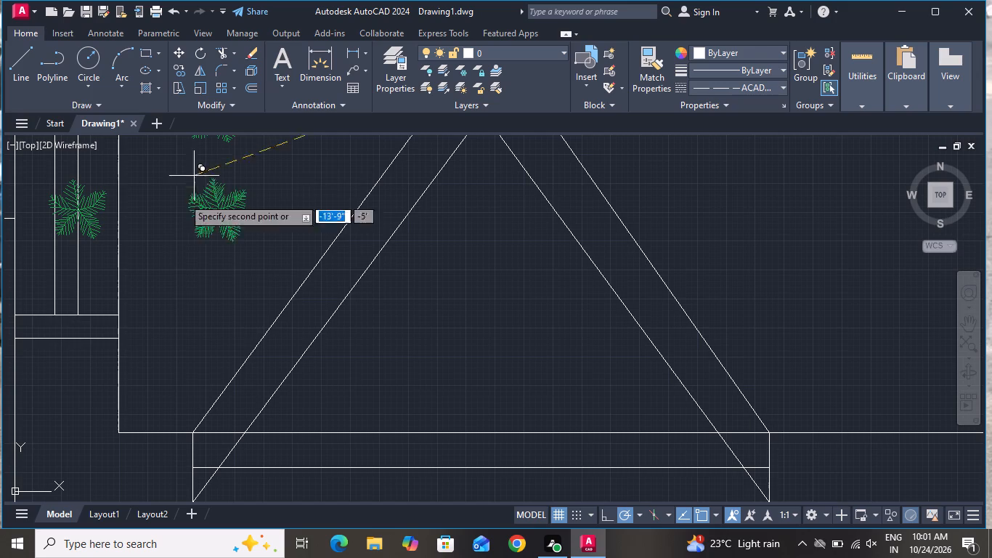
{"action": "left_click", "coordinate": [179, 251]}
{"action": "left_click", "coordinate": [160, 326]}
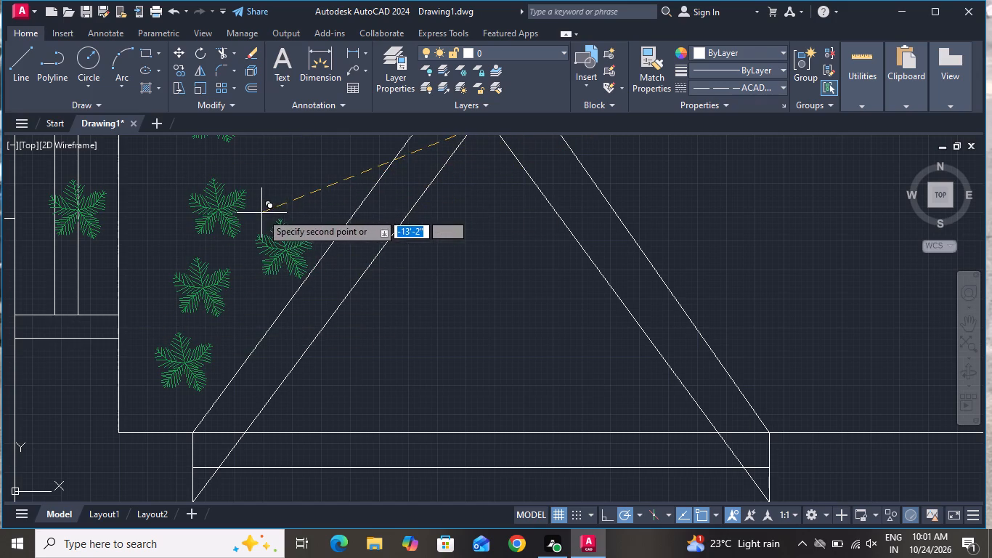
{"action": "left_click", "coordinate": [261, 213]}
{"action": "left_click", "coordinate": [291, 168]}
{"action": "scroll", "coordinate": [301, 186], "scroll_direction": "down", "scroll_amount": 4}
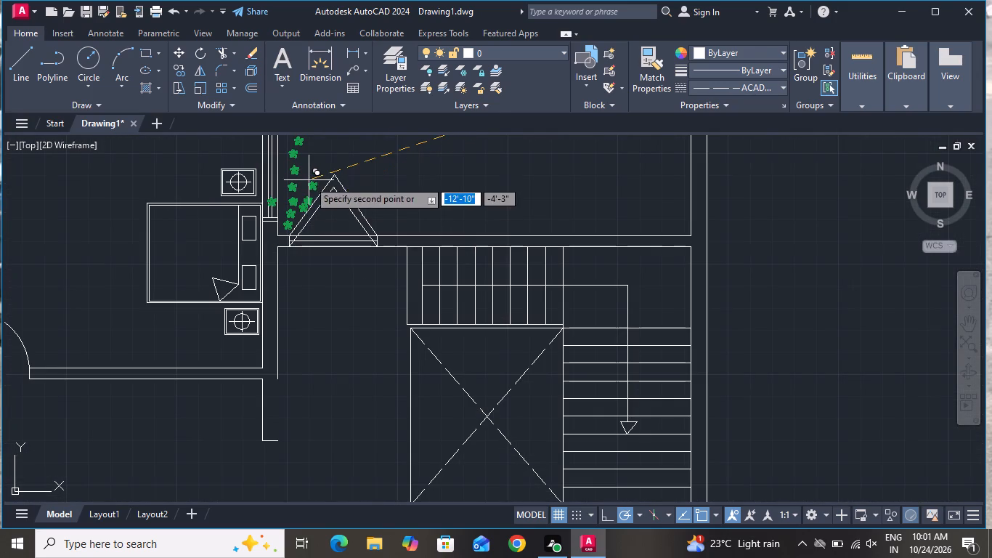
{"action": "left_click", "coordinate": [309, 179]}
{"action": "left_click", "coordinate": [310, 163]}
{"action": "left_click", "coordinate": [315, 145]}
Add palm copies as a second column just inside the one along the open room's west wall.
{"action": "scroll", "coordinate": [344, 159], "scroll_direction": "down", "scroll_amount": 3}
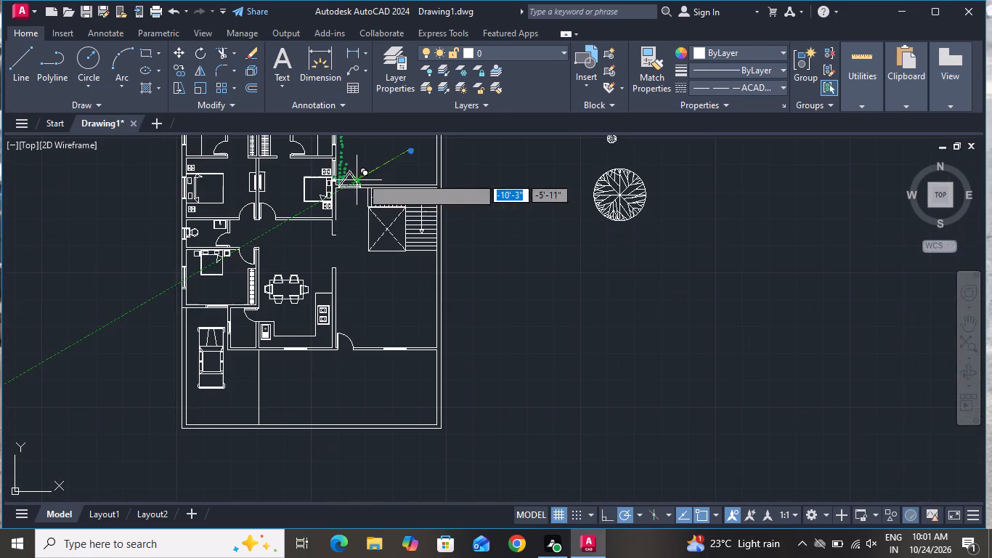
{"action": "scroll", "coordinate": [370, 171], "scroll_direction": "down", "scroll_amount": 2}
{"action": "scroll", "coordinate": [357, 155], "scroll_direction": "up", "scroll_amount": 4}
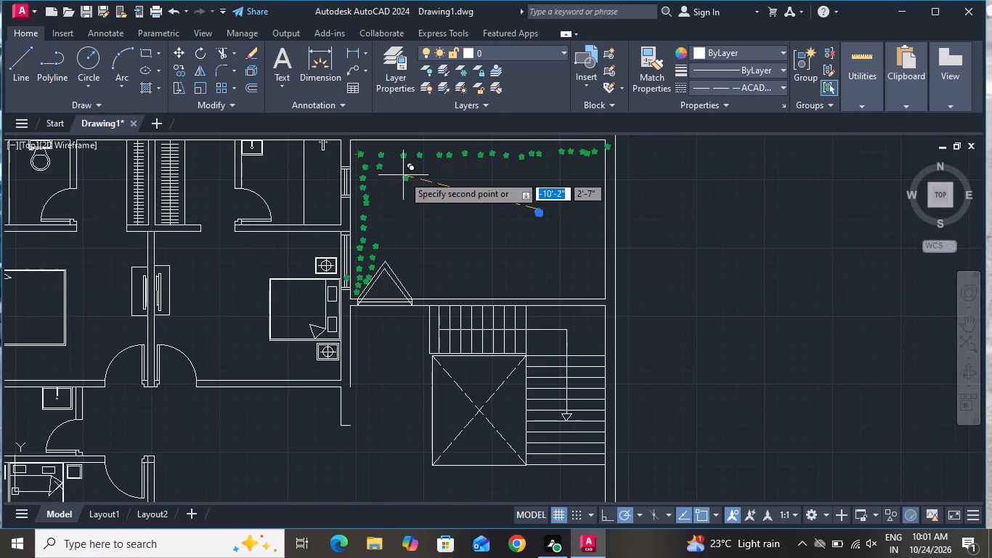
{"action": "left_click", "coordinate": [378, 176]}
{"action": "left_click", "coordinate": [371, 195]}
{"action": "left_click", "coordinate": [373, 209]}
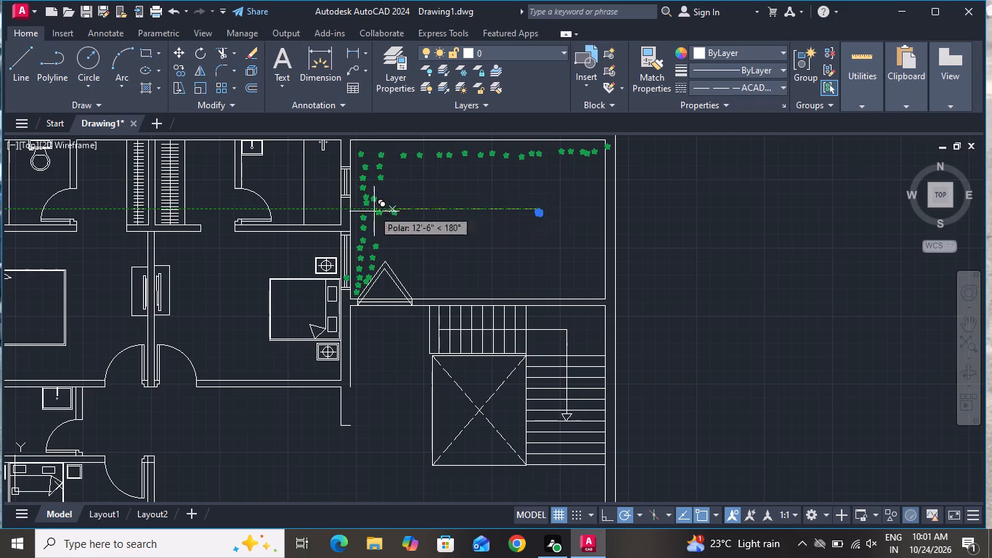
{"action": "left_click", "coordinate": [376, 216]}
{"action": "left_click", "coordinate": [380, 232]}
{"action": "left_click", "coordinate": [383, 243]}
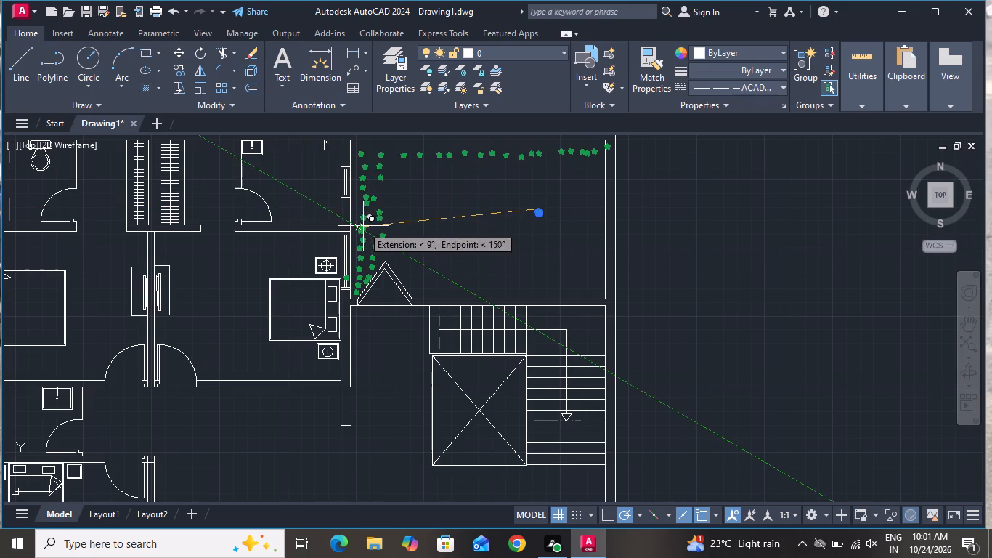
Thicken the planting on the open room's west side with scattered palm copies in and beside the second column.
{"action": "left_click", "coordinate": [373, 227]}
{"action": "left_click", "coordinate": [396, 209]}
{"action": "left_click", "coordinate": [393, 198]}
{"action": "left_click", "coordinate": [387, 193]}
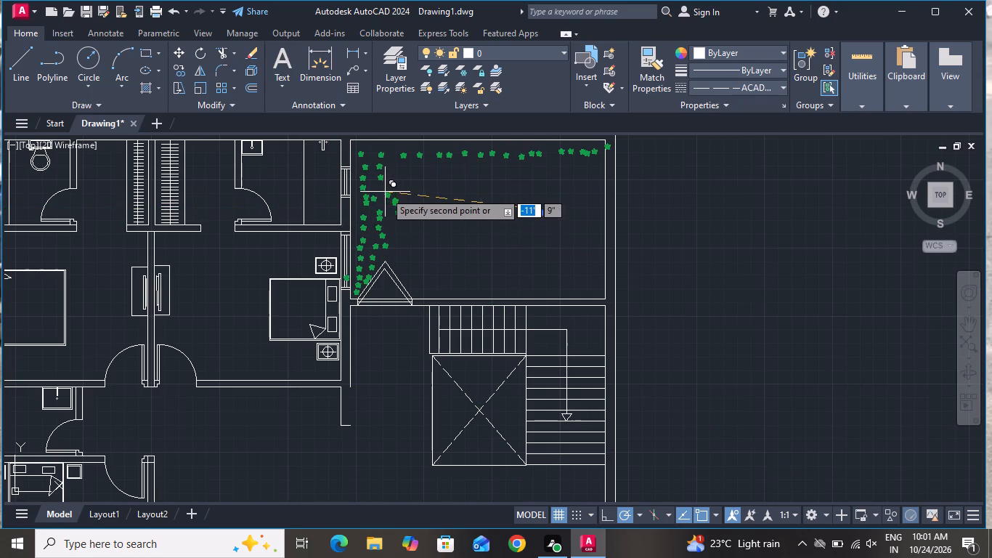
{"action": "double_click", "coordinate": [381, 187]}
{"action": "left_click", "coordinate": [383, 202]}
{"action": "left_click", "coordinate": [393, 227]}
{"action": "left_click", "coordinate": [393, 222]}
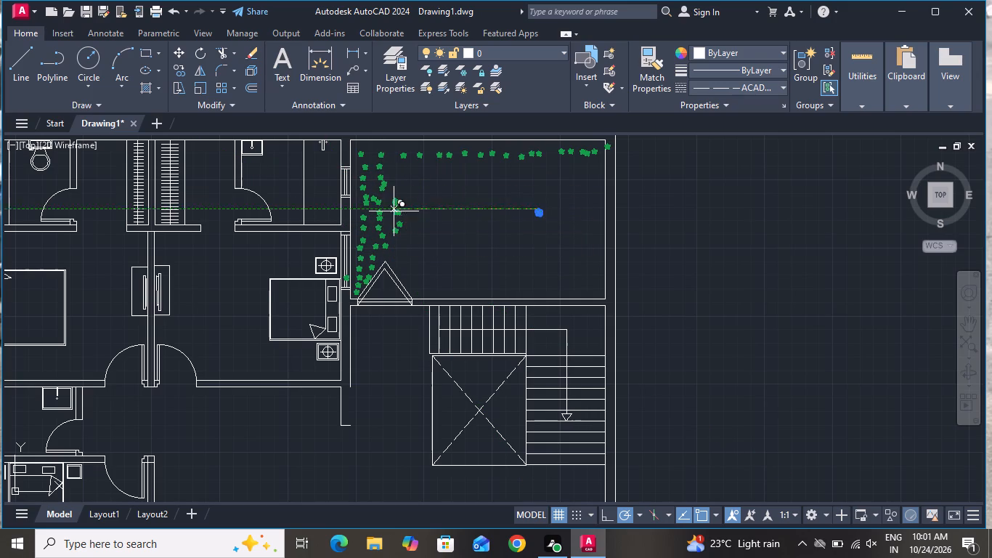
{"action": "left_click", "coordinate": [394, 193]}
{"action": "left_click", "coordinate": [393, 179]}
Place a second, looser row of palm copies beneath the top-wall row, running east across the open room.
{"action": "left_click", "coordinate": [397, 172]}
{"action": "left_click", "coordinate": [423, 172]}
{"action": "left_click", "coordinate": [440, 177]}
{"action": "left_click", "coordinate": [485, 179]}
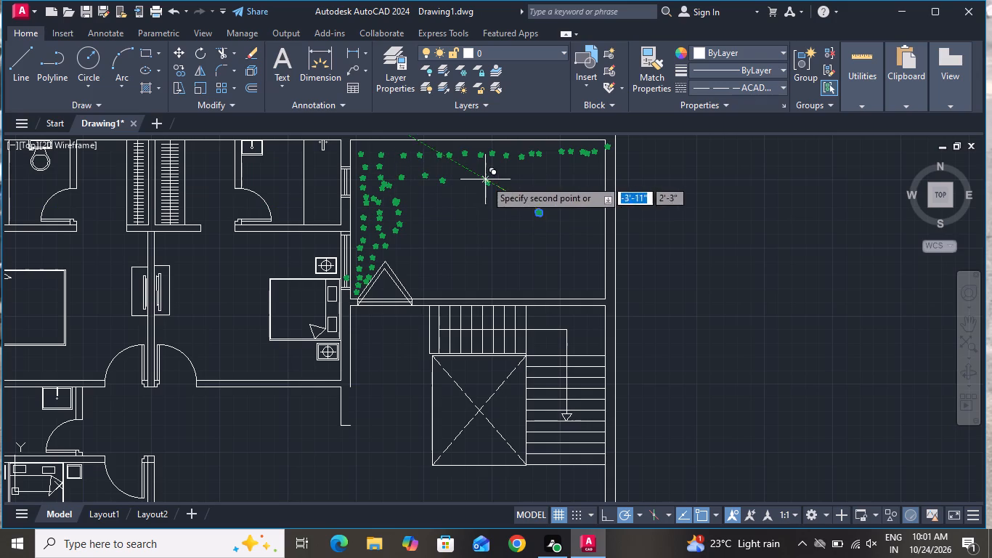
{"action": "left_click", "coordinate": [508, 174]}
{"action": "left_click", "coordinate": [555, 173]}
{"action": "left_click", "coordinate": [567, 169]}
{"action": "left_click", "coordinate": [586, 171]}
{"action": "left_click", "coordinate": [590, 175]}
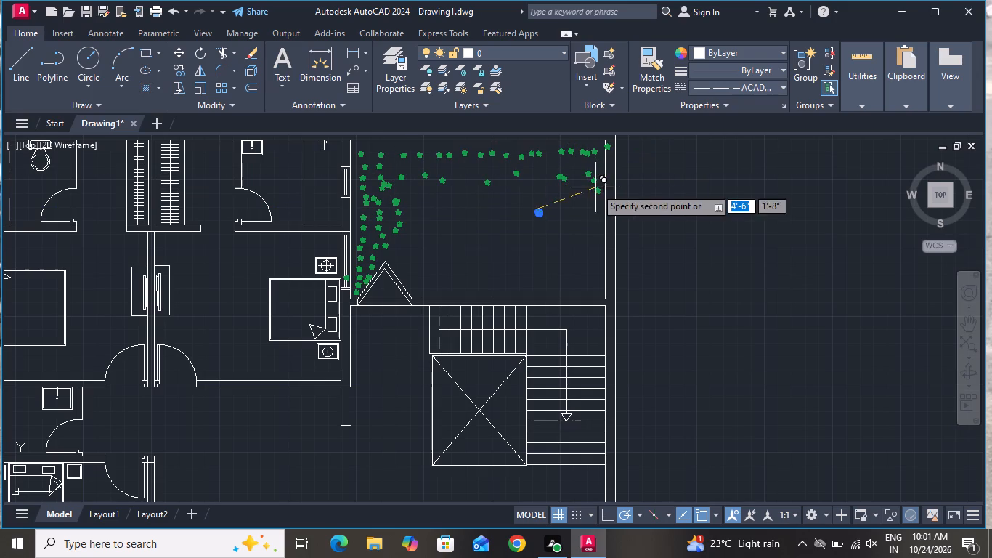
Place palm copies in a column down the open room's east wall to near its southeast corner.
{"action": "left_click", "coordinate": [595, 187]}
{"action": "left_click", "coordinate": [595, 201]}
{"action": "left_click", "coordinate": [596, 209]}
{"action": "left_click", "coordinate": [596, 231]}
{"action": "left_click", "coordinate": [597, 256]}
{"action": "left_click", "coordinate": [597, 263]}
{"action": "left_click", "coordinate": [603, 270]}
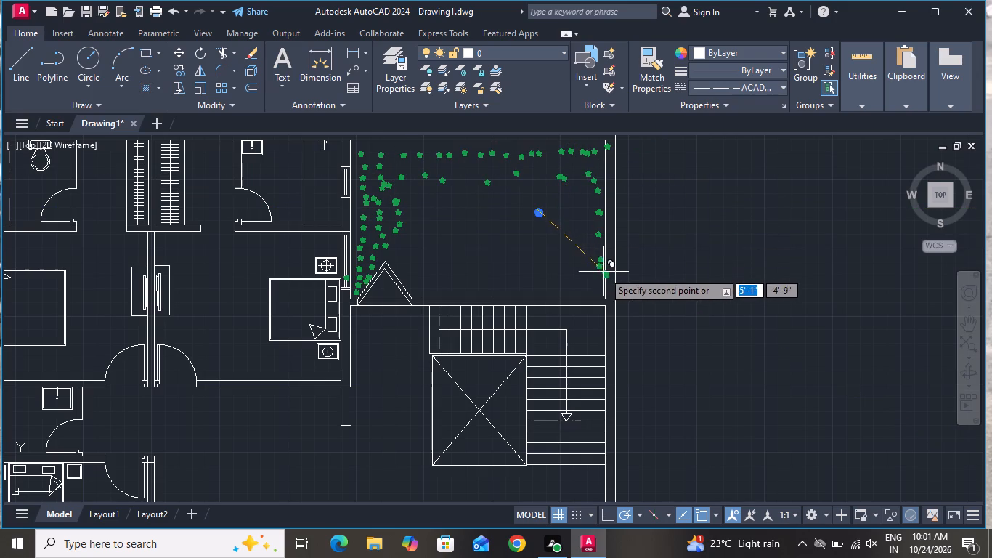
{"action": "left_click", "coordinate": [603, 278]}
Place a row of palm copies along the open room's south wall, from the southeast corner west toward the triangular symbol.
{"action": "left_click", "coordinate": [582, 289]}
{"action": "left_click", "coordinate": [574, 290]}
{"action": "left_click", "coordinate": [574, 283]}
{"action": "double_click", "coordinate": [552, 283]}
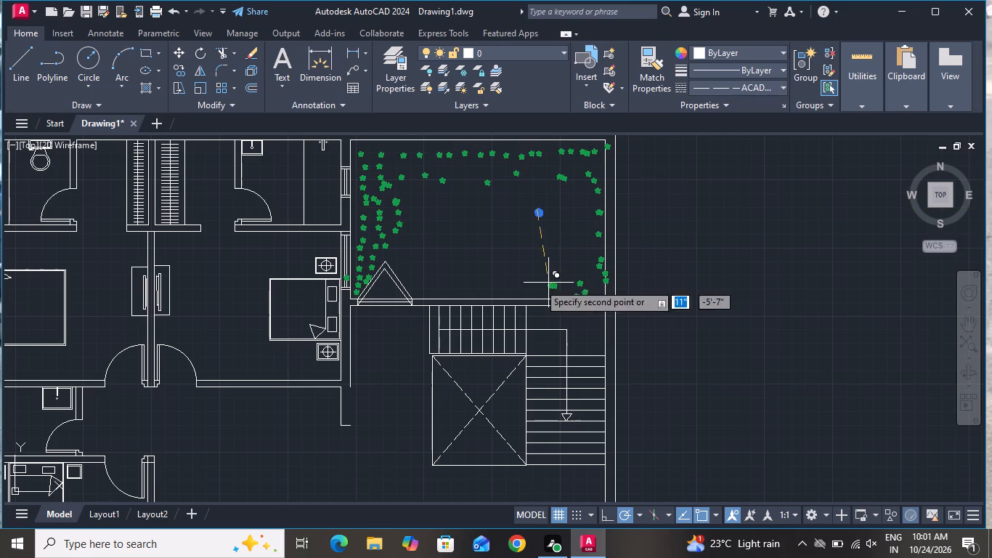
{"action": "left_click", "coordinate": [539, 283]}
{"action": "left_click", "coordinate": [532, 286]}
{"action": "double_click", "coordinate": [511, 288]}
{"action": "left_click", "coordinate": [479, 281]}
{"action": "double_click", "coordinate": [453, 285]}
{"action": "left_click", "coordinate": [445, 286]}
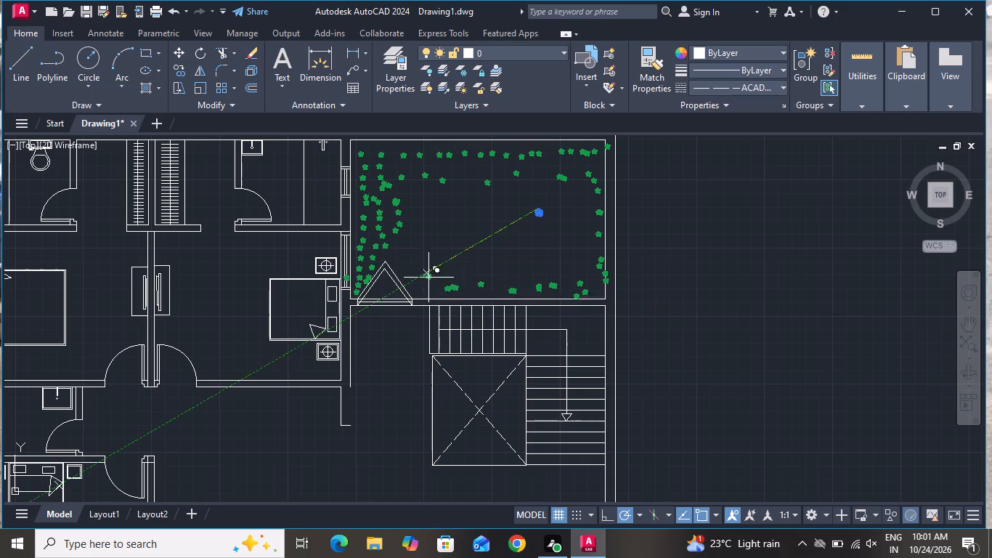
Place palm copies in a column running north from just east of the triangular symbol toward the second upper row.
{"action": "double_click", "coordinate": [421, 272]}
{"action": "left_click", "coordinate": [420, 267]}
{"action": "left_click", "coordinate": [422, 259]}
{"action": "left_click", "coordinate": [425, 250]}
{"action": "left_click", "coordinate": [426, 238]}
{"action": "left_click", "coordinate": [423, 228]}
{"action": "triple_click", "coordinate": [420, 196]}
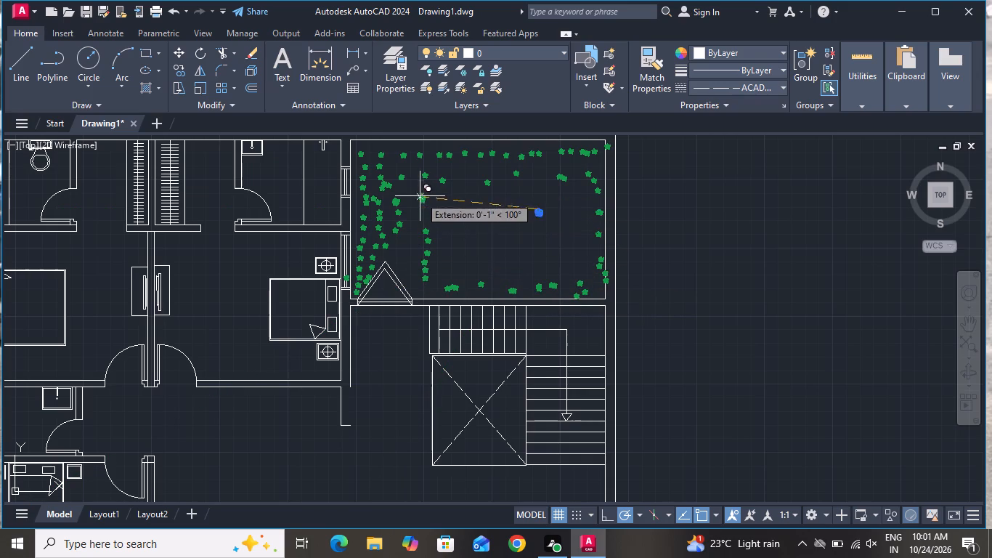
Thicken the column east of the triangular symbol and fill the space between it and the west planting with palm copies.
{"action": "left_click", "coordinate": [425, 202]}
{"action": "left_click", "coordinate": [422, 216]}
{"action": "left_click", "coordinate": [420, 232]}
{"action": "left_click", "coordinate": [419, 246]}
{"action": "left_click", "coordinate": [417, 256]}
{"action": "double_click", "coordinate": [415, 266]}
{"action": "left_click", "coordinate": [388, 249]}
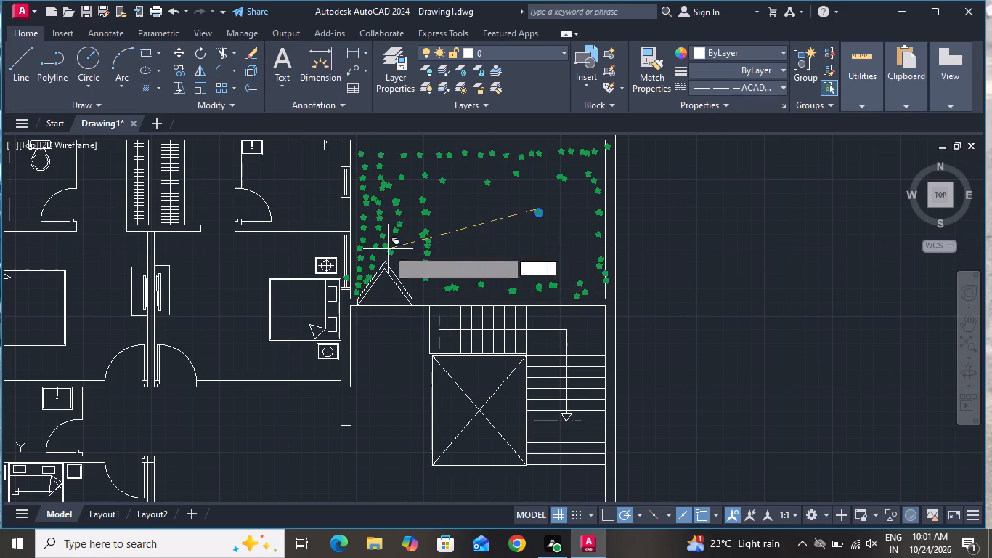
{"action": "left_click", "coordinate": [399, 232]}
{"action": "left_click", "coordinate": [404, 234]}
{"action": "left_click", "coordinate": [407, 256]}
{"action": "left_click", "coordinate": [412, 267]}
{"action": "left_click", "coordinate": [410, 272]}
{"action": "left_click", "coordinate": [423, 281]}
Scatter palm copies in an arc through the room's middle, from the south row round to the upper west planting.
{"action": "left_click_drag", "start_coordinate": [465, 275], "coordinate": [475, 270]}
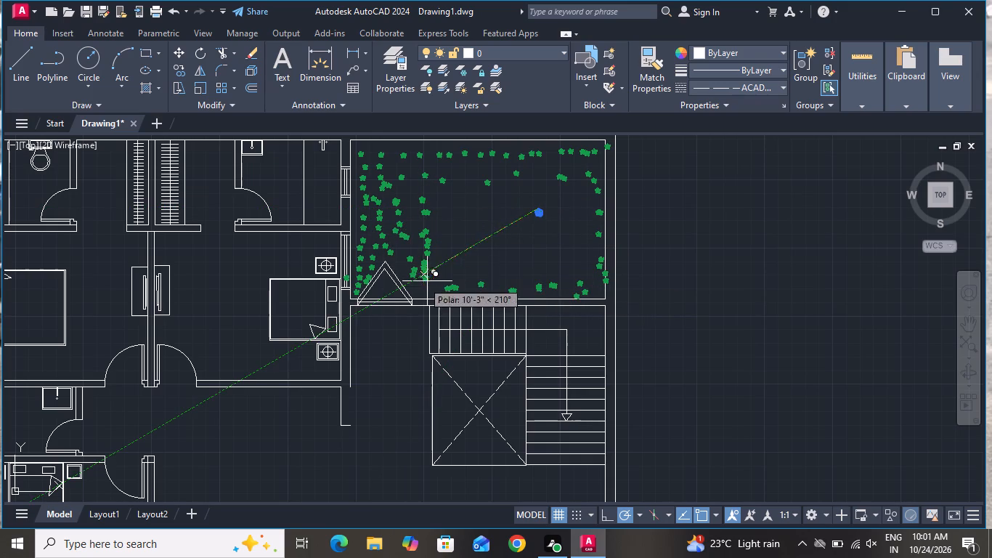
{"action": "left_click_drag", "start_coordinate": [475, 270], "coordinate": [482, 266]}
{"action": "left_click", "coordinate": [498, 260]}
{"action": "left_click", "coordinate": [511, 256]}
{"action": "left_click", "coordinate": [511, 243]}
{"action": "double_click", "coordinate": [497, 228]}
{"action": "left_click", "coordinate": [486, 229]}
{"action": "left_click", "coordinate": [477, 222]}
{"action": "left_click", "coordinate": [459, 204]}
{"action": "left_click", "coordinate": [446, 198]}
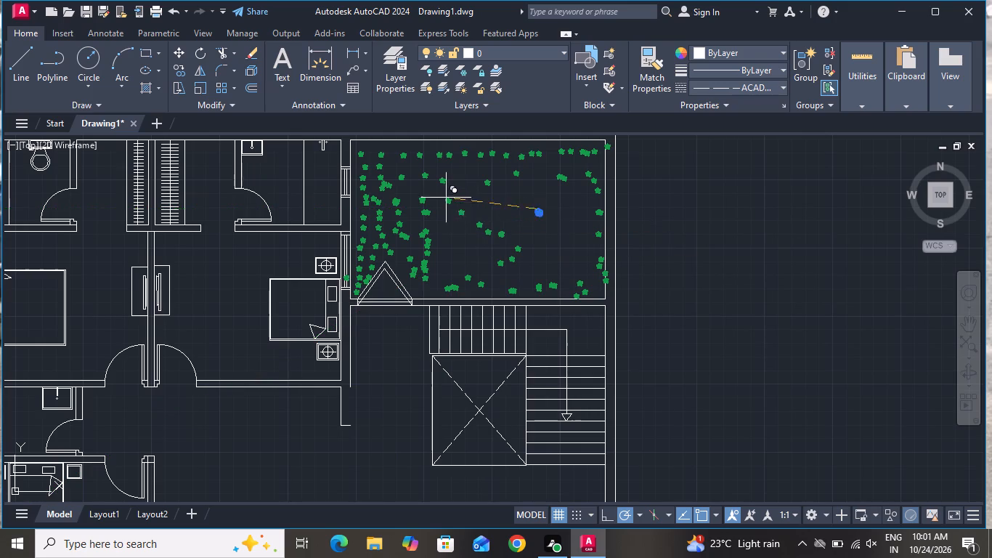
Add a loose line of palm copies eastward across the upper middle of the open room.
{"action": "double_click", "coordinate": [451, 185]}
{"action": "left_click", "coordinate": [476, 202]}
{"action": "left_click", "coordinate": [488, 203]}
{"action": "double_click", "coordinate": [521, 206]}
{"action": "left_click", "coordinate": [557, 175]}
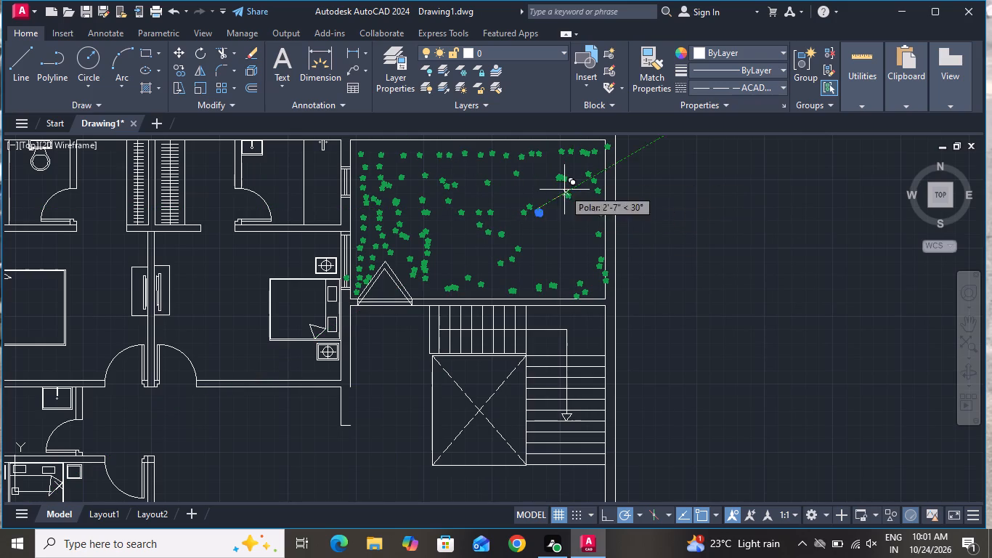
Place palm copies in a loop east and south of the source palm, inside the east wall column.
{"action": "left_click", "coordinate": [564, 190]}
{"action": "left_click", "coordinate": [566, 206]}
{"action": "left_click", "coordinate": [571, 235]}
{"action": "left_click", "coordinate": [569, 250]}
{"action": "left_click", "coordinate": [555, 256]}
{"action": "left_click", "coordinate": [529, 251]}
{"action": "left_click", "coordinate": [537, 233]}
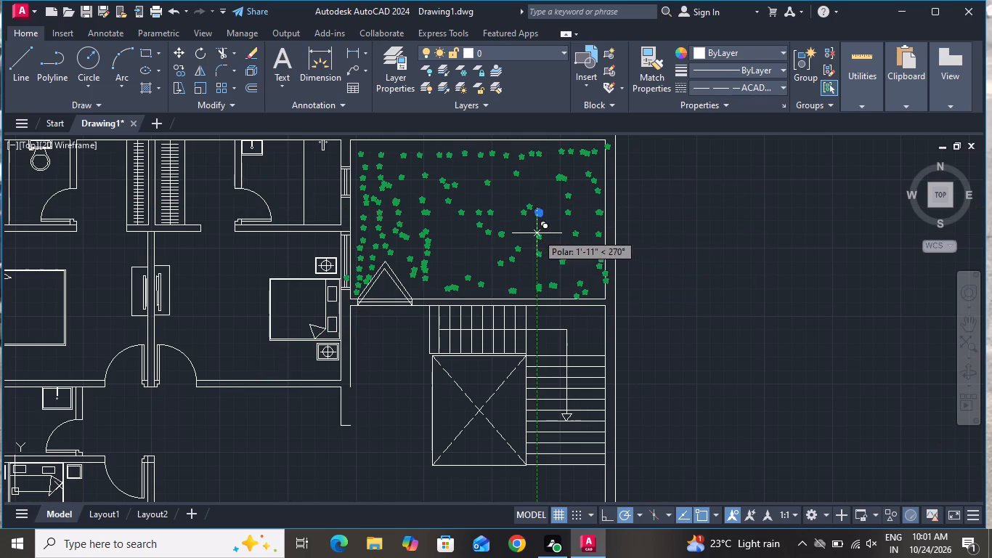
{"action": "left_click", "coordinate": [548, 228]}
Add palm copies north of the source palm, running west toward the middle of the open room.
{"action": "double_click", "coordinate": [557, 190]}
{"action": "left_click", "coordinate": [556, 185]}
{"action": "left_click", "coordinate": [548, 182]}
{"action": "double_click", "coordinate": [528, 182]}
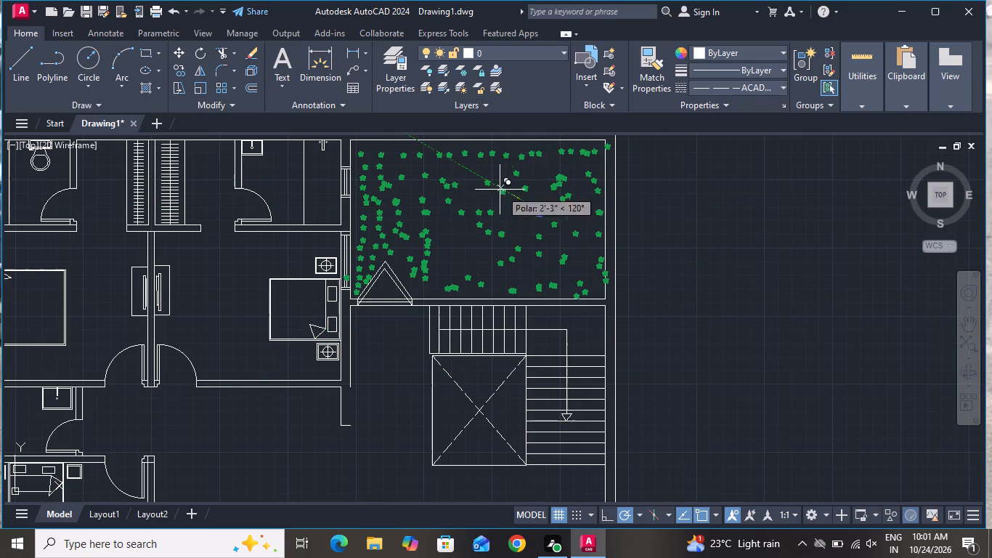
{"action": "left_click", "coordinate": [500, 190]}
{"action": "left_click", "coordinate": [482, 195]}
{"action": "left_click", "coordinate": [483, 203]}
Scatter palm copies through the open room's southwest-central area, ending at the south wall above the stairs.
{"action": "left_click", "coordinate": [447, 223]}
{"action": "left_click", "coordinate": [444, 229]}
{"action": "left_click", "coordinate": [467, 256]}
{"action": "left_click", "coordinate": [483, 245]}
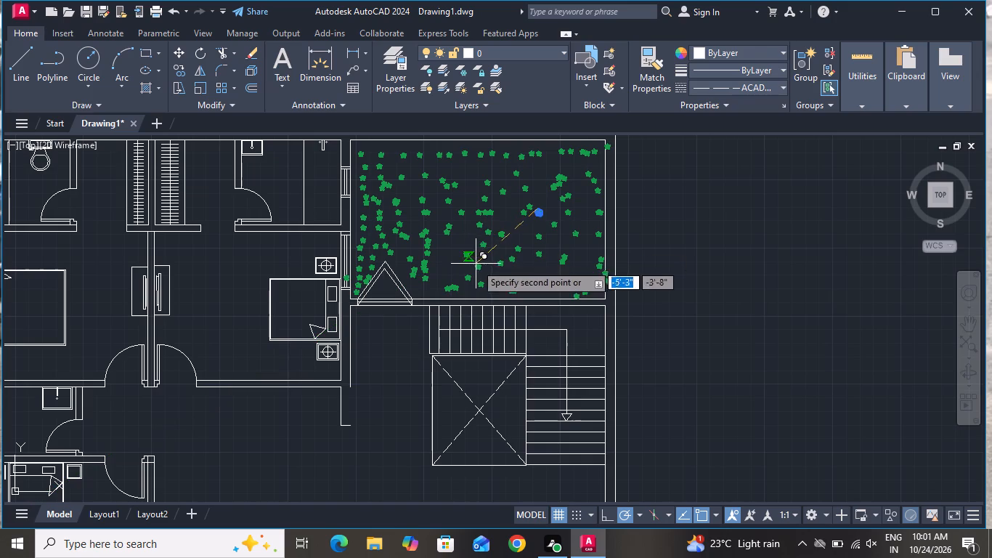
{"action": "left_click", "coordinate": [476, 265]}
{"action": "left_click", "coordinate": [469, 274]}
{"action": "left_click", "coordinate": [456, 270]}
{"action": "left_click", "coordinate": [451, 256]}
{"action": "left_click", "coordinate": [450, 251]}
{"action": "left_click", "coordinate": [432, 264]}
{"action": "left_click", "coordinate": [438, 286]}
{"action": "left_click", "coordinate": [434, 296]}
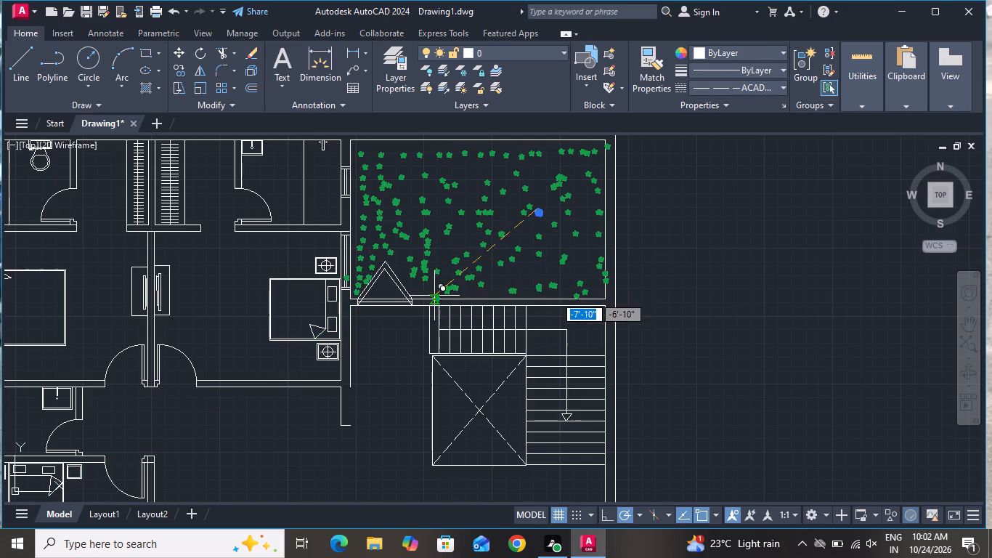
Fill the gaps beside the triangular symbol and northward through the western planting with palm copies.
{"action": "double_click", "coordinate": [414, 291]}
{"action": "left_click", "coordinate": [405, 265]}
{"action": "left_click", "coordinate": [399, 259]}
{"action": "left_click", "coordinate": [403, 253]}
{"action": "left_click", "coordinate": [423, 235]}
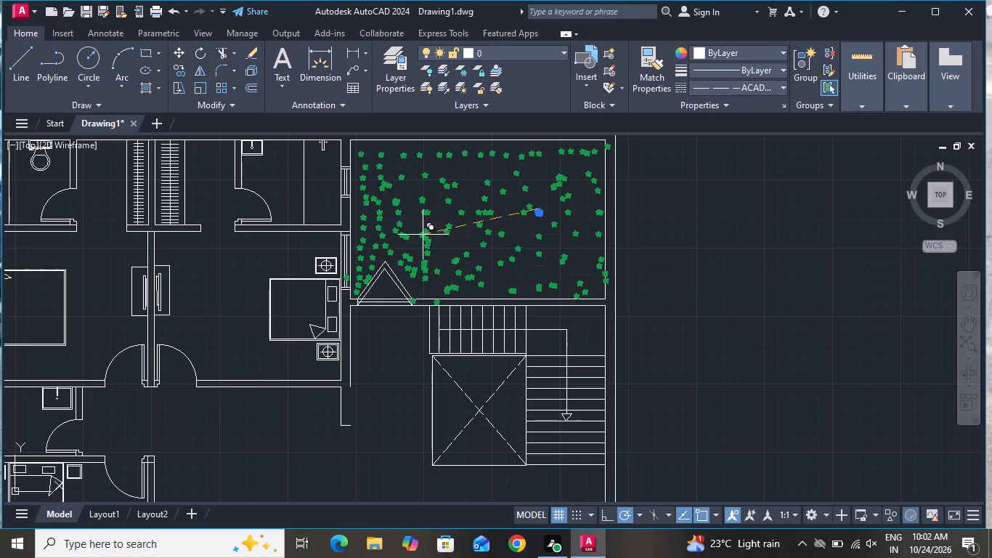
{"action": "left_click", "coordinate": [425, 218]}
{"action": "left_click", "coordinate": [411, 208]}
{"action": "left_click", "coordinate": [407, 193]}
{"action": "left_click", "coordinate": [413, 182]}
Place palm copies eastward beneath the top-wall row and down the inner side of the east wall column.
{"action": "left_click", "coordinate": [455, 178]}
{"action": "left_click", "coordinate": [487, 164]}
{"action": "left_click", "coordinate": [529, 161]}
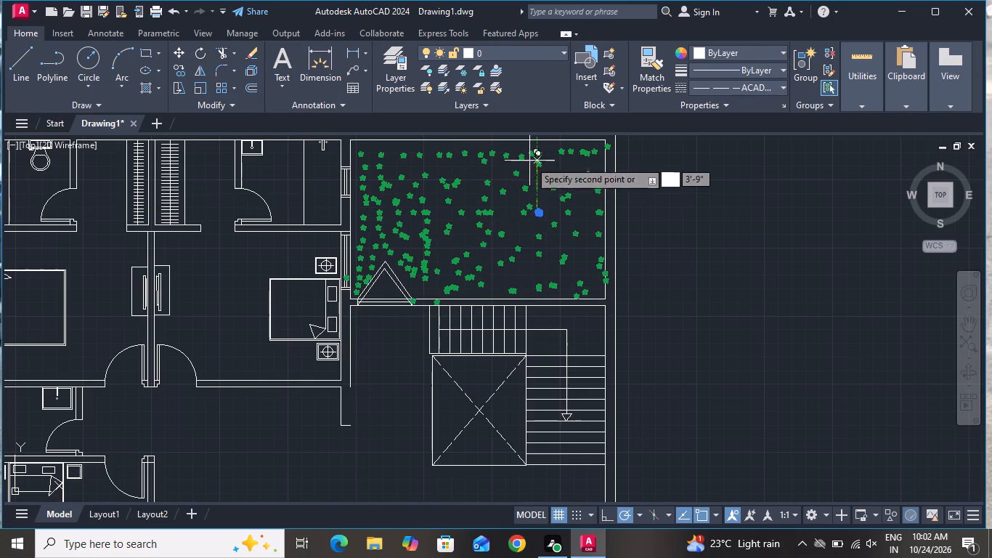
{"action": "left_click", "coordinate": [544, 168]}
{"action": "double_click", "coordinate": [556, 166]}
{"action": "left_click", "coordinate": [568, 174]}
{"action": "left_click", "coordinate": [575, 213]}
{"action": "left_click", "coordinate": [577, 249]}
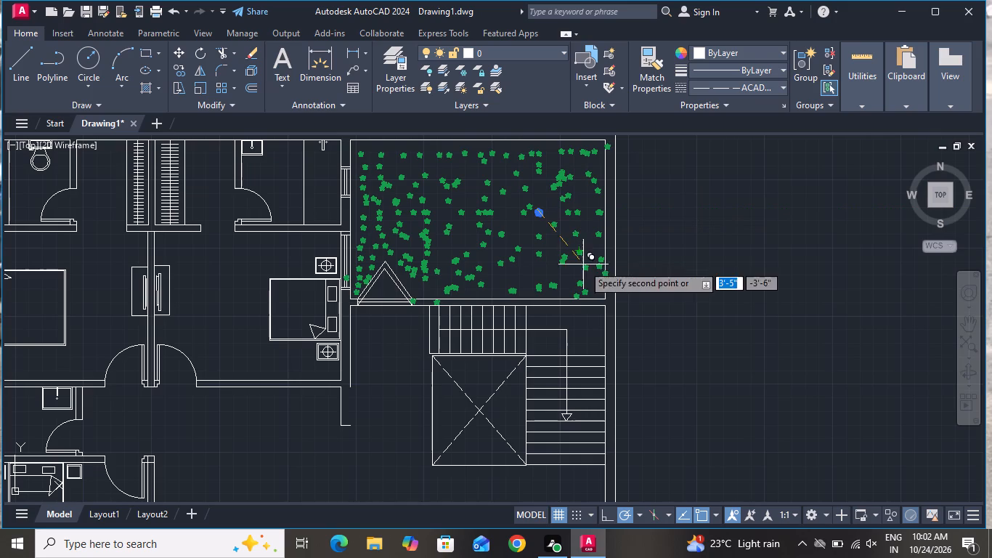
Add palm copies just above the south row, from the southeast corner westward across the open room.
{"action": "left_click", "coordinate": [583, 264]}
{"action": "left_click", "coordinate": [589, 269]}
{"action": "double_click", "coordinate": [566, 282]}
{"action": "left_click", "coordinate": [534, 278]}
{"action": "left_click", "coordinate": [505, 271]}
{"action": "left_click", "coordinate": [459, 279]}
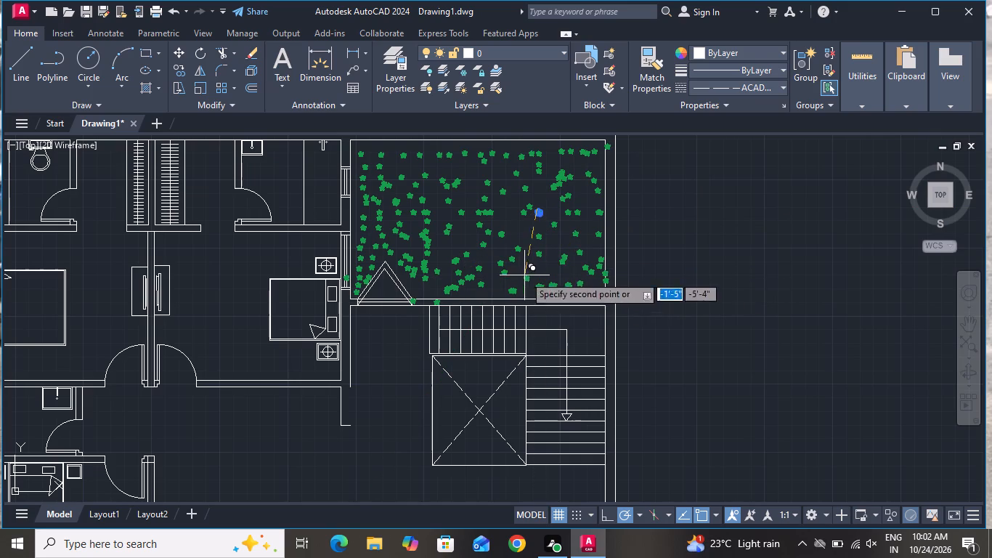
{"action": "left_click", "coordinate": [542, 273]}
Add palm copies from the upper middle of the open room northwest to the western part of the top wall.
{"action": "left_click", "coordinate": [507, 192]}
{"action": "left_click", "coordinate": [503, 190]}
{"action": "left_click", "coordinate": [460, 166]}
{"action": "left_click", "coordinate": [439, 166]}
{"action": "left_click", "coordinate": [399, 166]}
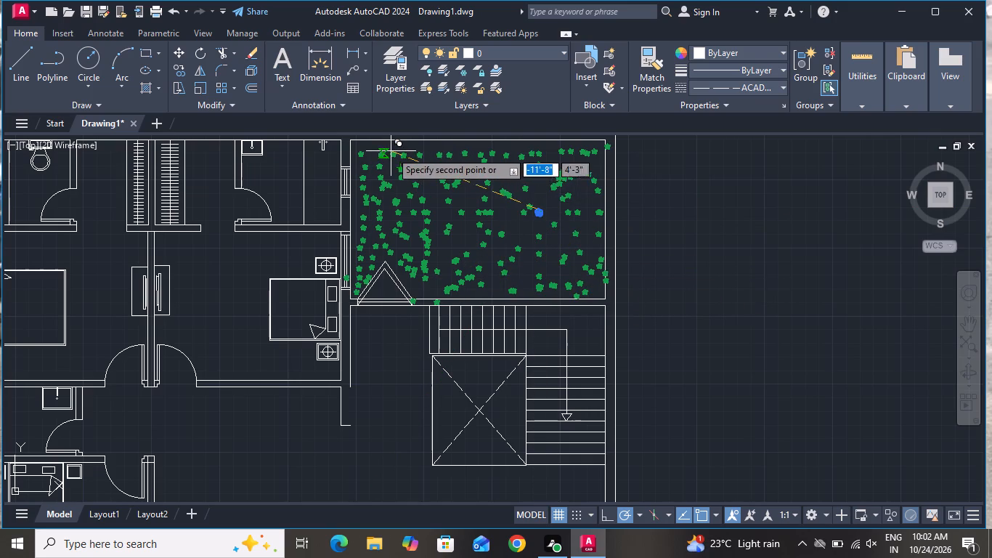
{"action": "left_click", "coordinate": [391, 151]}
{"action": "left_click", "coordinate": [410, 142]}
{"action": "left_click", "coordinate": [417, 148]}
Fill the gaps in the top-wall row near the open room's northwest corner with palm copies.
{"action": "scroll", "coordinate": [444, 176], "scroll_direction": "down", "scroll_amount": 1}
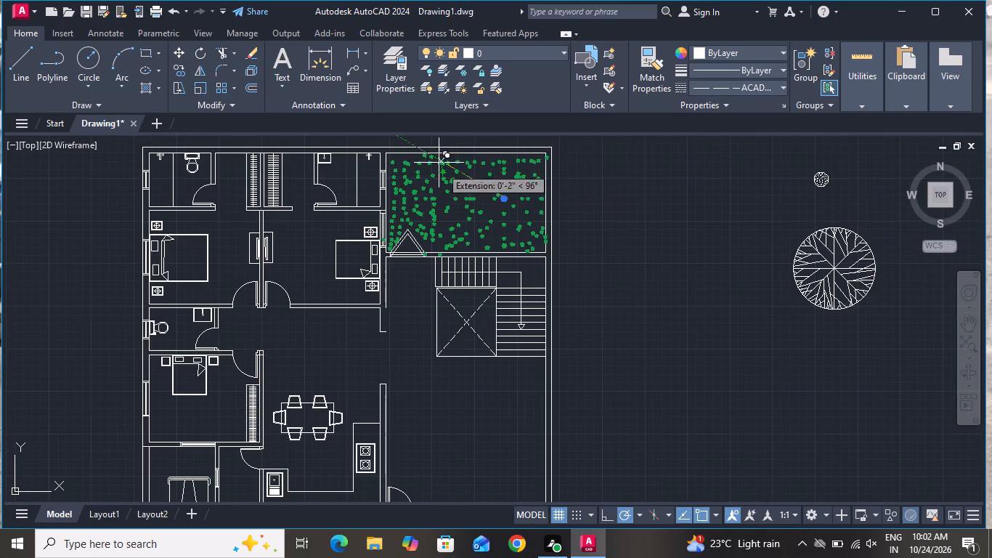
{"action": "scroll", "coordinate": [415, 108], "scroll_direction": "up", "scroll_amount": 6}
{"action": "left_click", "coordinate": [334, 158]}
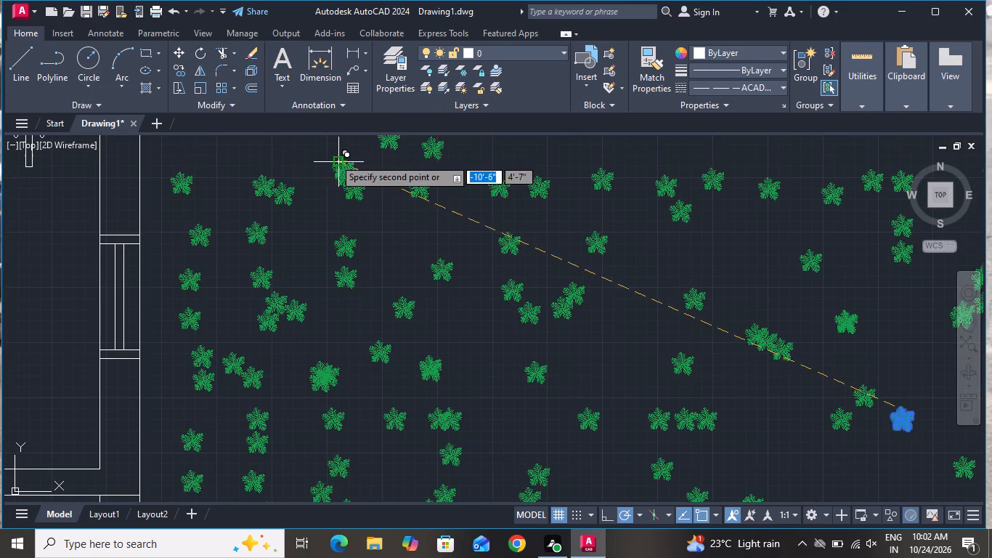
{"action": "left_click", "coordinate": [272, 155]}
{"action": "left_click", "coordinate": [237, 152]}
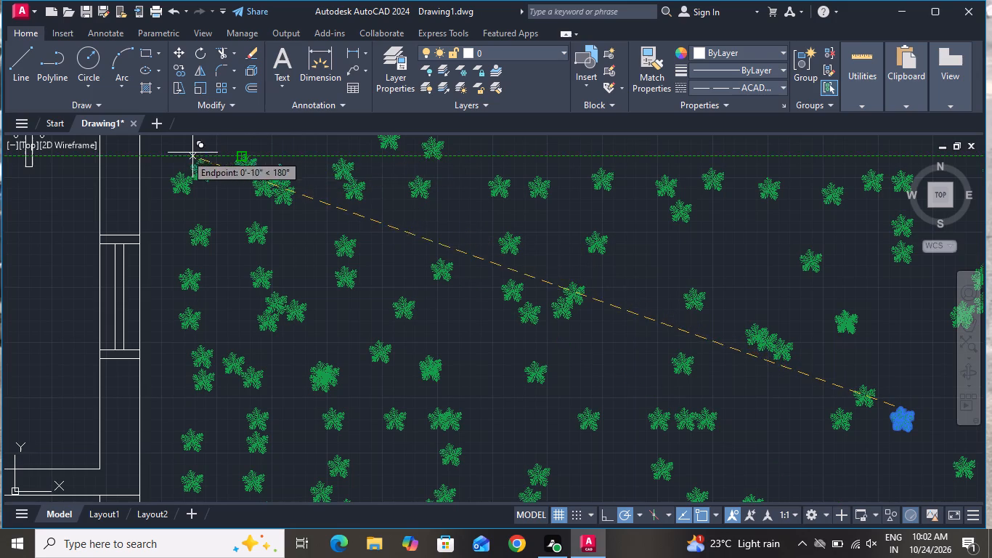
{"action": "left_click", "coordinate": [172, 156]}
{"action": "left_click", "coordinate": [222, 182]}
Place more palm copies close to the top wall at the open room's northwest corner.
{"action": "scroll", "coordinate": [526, 183], "scroll_direction": "down", "scroll_amount": 1}
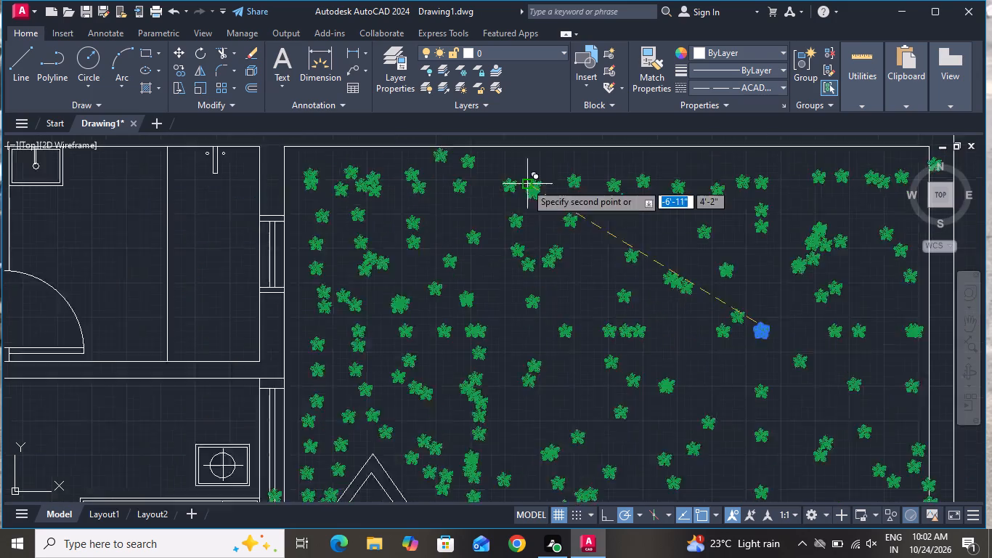
{"action": "scroll", "coordinate": [526, 183], "scroll_direction": "down", "scroll_amount": 1}
{"action": "scroll", "coordinate": [417, 161], "scroll_direction": "up", "scroll_amount": 2}
{"action": "left_click", "coordinate": [479, 170]}
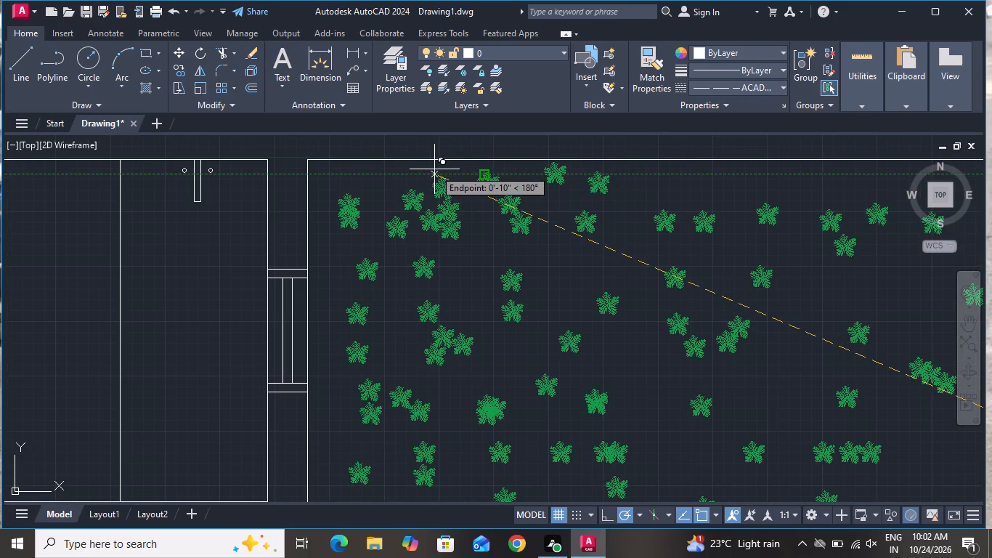
{"action": "left_click", "coordinate": [434, 169]}
{"action": "left_click", "coordinate": [370, 177]}
Continue the palm copies eastward close beneath the top wall to about the middle of the open room.
{"action": "scroll", "coordinate": [410, 211], "scroll_direction": "down", "scroll_amount": 2}
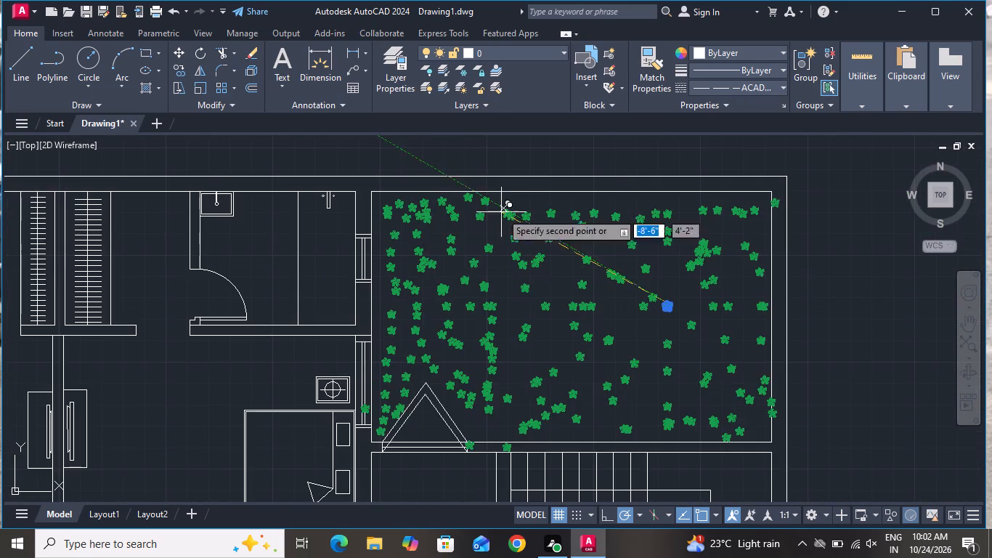
{"action": "scroll", "coordinate": [537, 203], "scroll_direction": "up", "scroll_amount": 3}
{"action": "left_click", "coordinate": [429, 182]}
{"action": "left_click", "coordinate": [534, 165]}
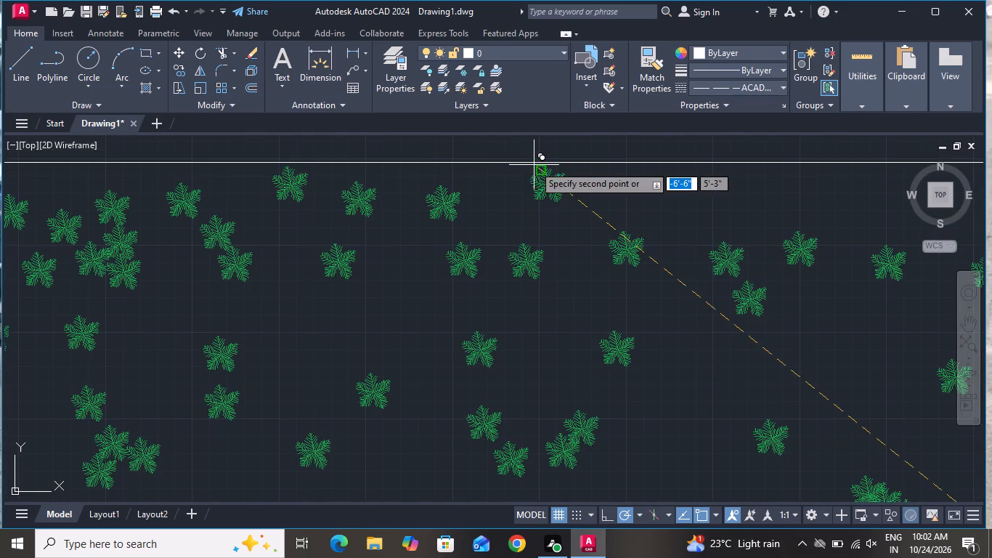
{"action": "left_click", "coordinate": [608, 209]}
{"action": "left_click", "coordinate": [661, 185]}
{"action": "left_click_drag", "start_coordinate": [704, 188], "coordinate": [723, 176]}
{"action": "left_click", "coordinate": [734, 167]}
{"action": "left_click", "coordinate": [798, 172]}
{"action": "left_click", "coordinate": [816, 178]}
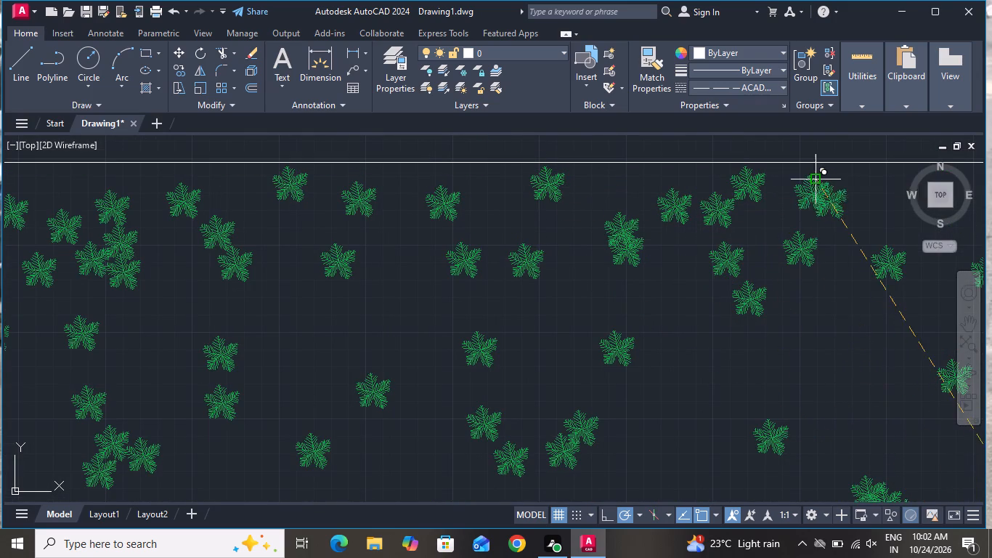
Scatter palm copies beneath the top rows in the upper middle of the open room.
{"action": "left_click", "coordinate": [697, 331]}
{"action": "left_click", "coordinate": [695, 373]}
{"action": "left_click", "coordinate": [656, 432]}
{"action": "scroll", "coordinate": [651, 295], "scroll_direction": "down", "scroll_amount": 3}
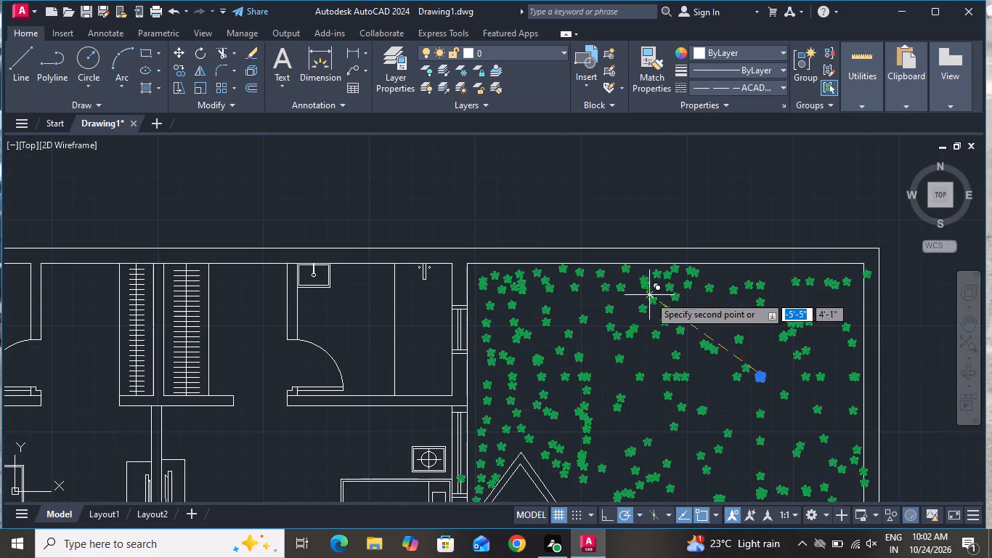
{"action": "scroll", "coordinate": [728, 312], "scroll_direction": "up", "scroll_amount": 2}
{"action": "left_click", "coordinate": [664, 312]}
{"action": "left_click", "coordinate": [678, 278]}
{"action": "left_click_drag", "start_coordinate": [685, 279], "coordinate": [705, 268]}
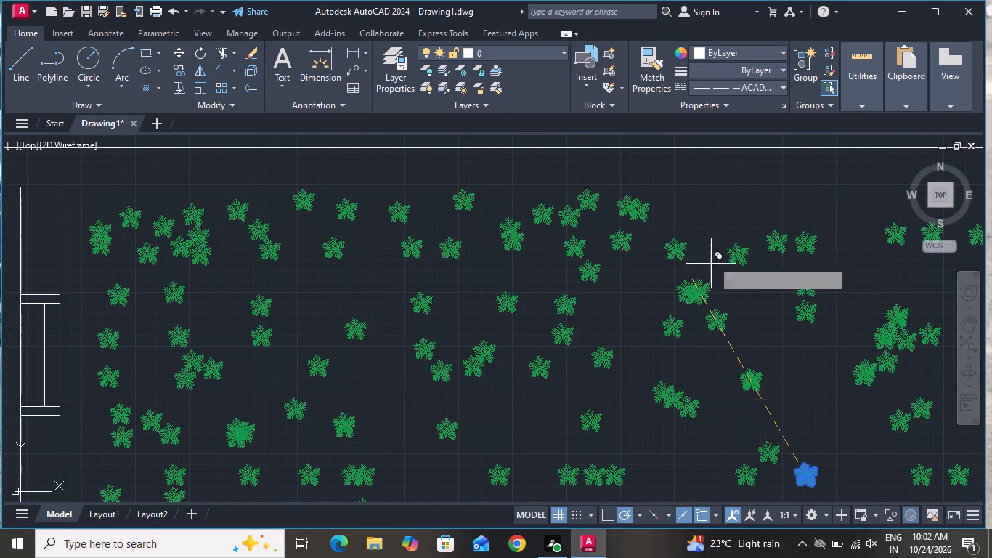
Cluster palm copies up to the top wall east of the room's middle and extend them along the wall eastward.
{"action": "left_click", "coordinate": [717, 253]}
{"action": "left_click", "coordinate": [717, 224]}
{"action": "left_click", "coordinate": [707, 209]}
{"action": "left_click", "coordinate": [693, 199]}
{"action": "left_click_drag", "start_coordinate": [708, 209], "coordinate": [715, 208]}
{"action": "left_click", "coordinate": [728, 193]}
{"action": "left_click", "coordinate": [752, 195]}
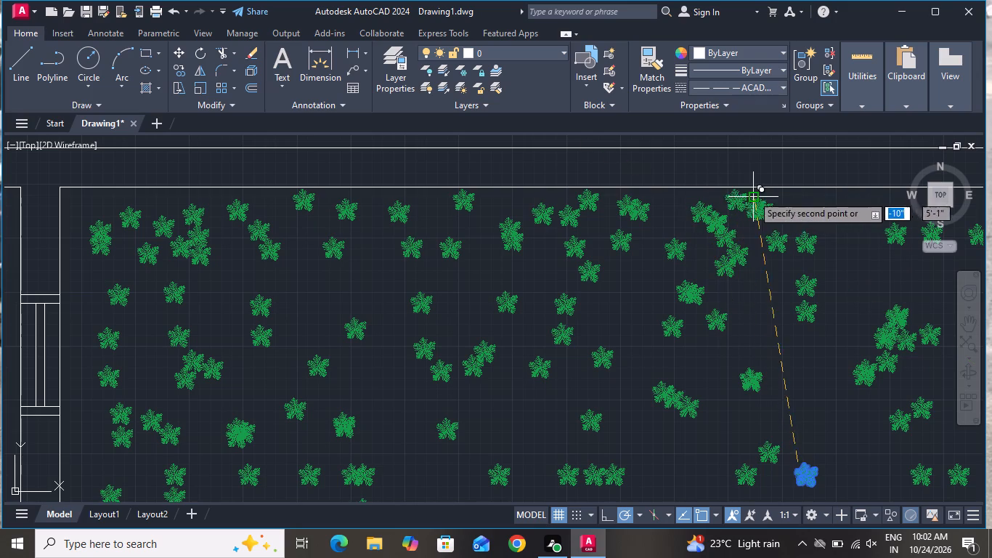
{"action": "left_click", "coordinate": [790, 203]}
{"action": "left_click", "coordinate": [842, 195]}
Fill the area north and northeast of the source palm with scattered palm copies.
{"action": "left_click", "coordinate": [850, 235]}
{"action": "left_click", "coordinate": [859, 259]}
{"action": "left_click", "coordinate": [869, 278]}
{"action": "left_click", "coordinate": [871, 320]}
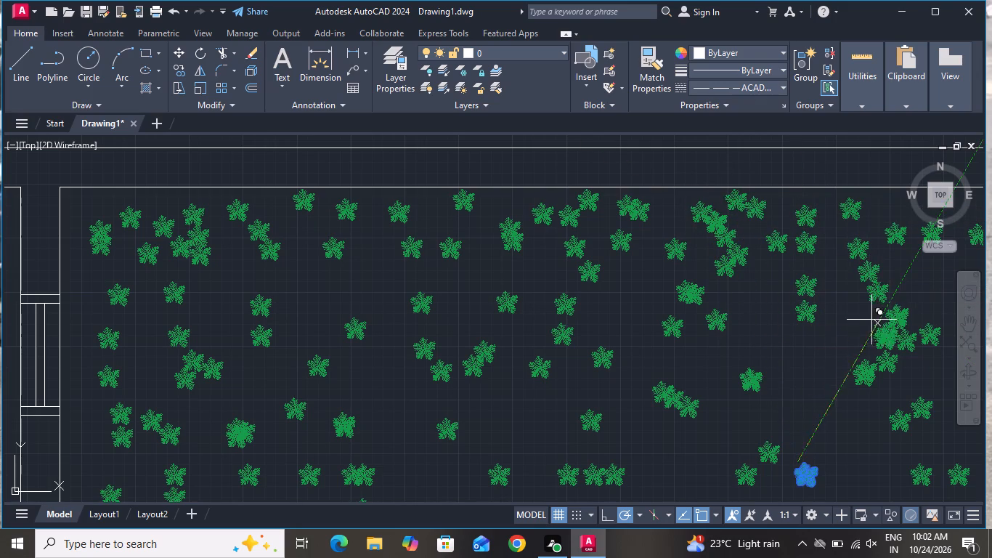
{"action": "left_click", "coordinate": [835, 340]}
{"action": "left_click", "coordinate": [798, 353]}
{"action": "left_click", "coordinate": [796, 379]}
{"action": "left_click", "coordinate": [805, 405]}
{"action": "left_click", "coordinate": [863, 430]}
{"action": "left_click", "coordinate": [843, 395]}
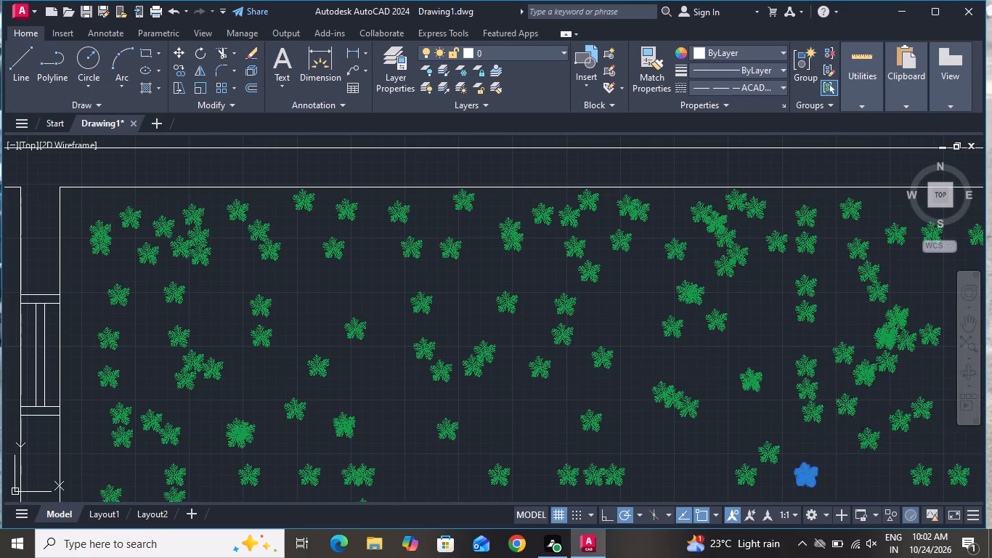
Place palm copies close beneath the top wall, working from the room's northeast corner back westward.
{"action": "scroll", "coordinate": [592, 197], "scroll_direction": "down", "scroll_amount": 2}
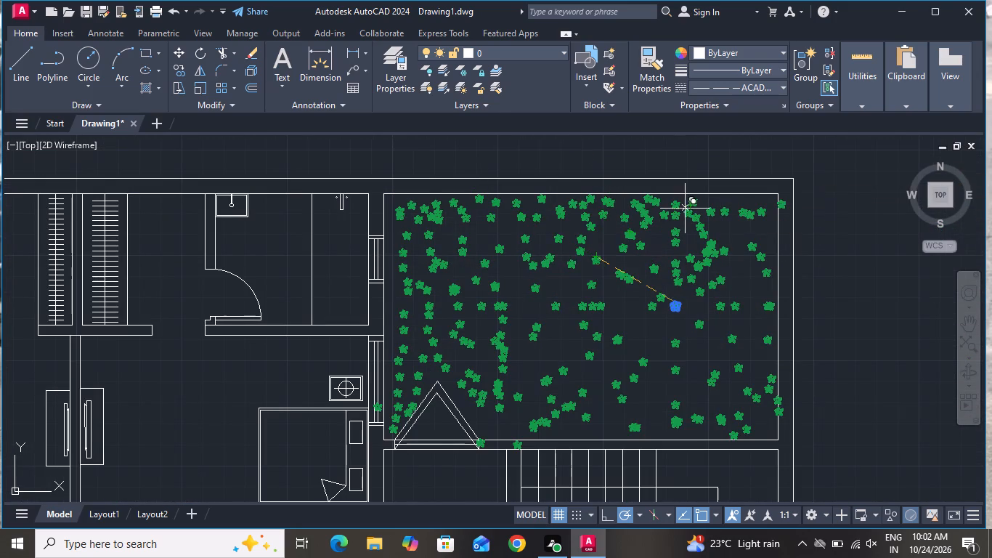
{"action": "scroll", "coordinate": [737, 206], "scroll_direction": "up", "scroll_amount": 4}
{"action": "scroll", "coordinate": [753, 198], "scroll_direction": "down", "scroll_amount": 2}
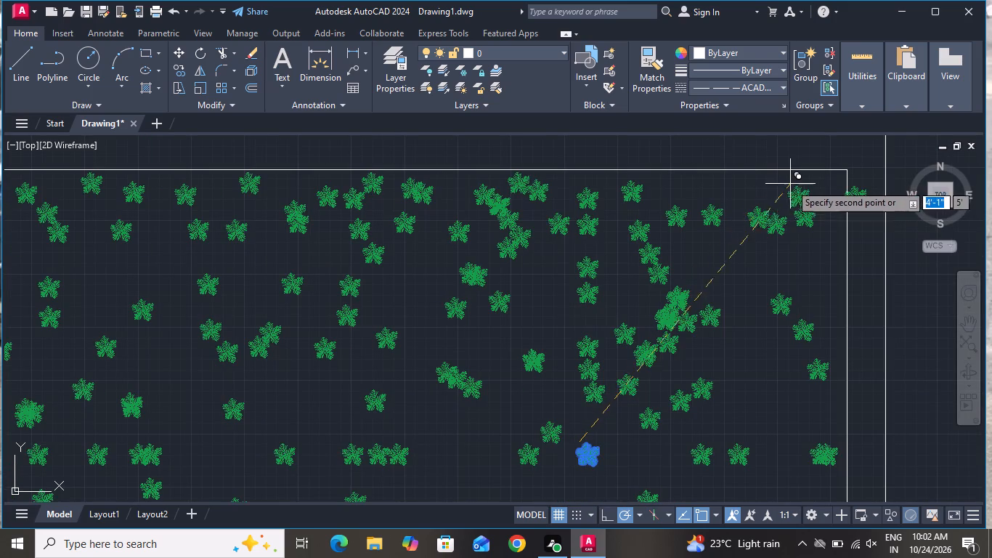
{"action": "left_click", "coordinate": [815, 182]}
{"action": "left_click", "coordinate": [792, 183]}
{"action": "left_click", "coordinate": [741, 182]}
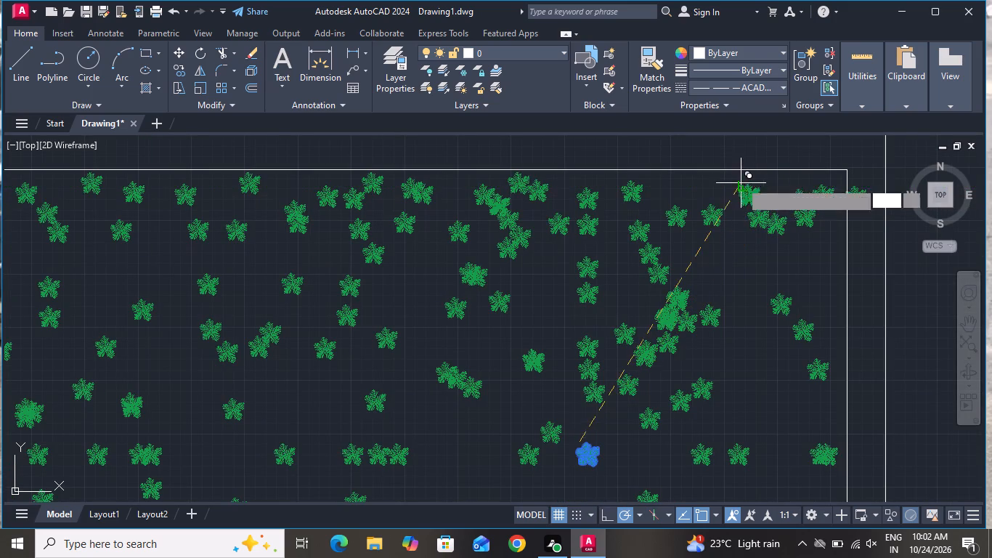
{"action": "left_click", "coordinate": [725, 182]}
{"action": "left_click", "coordinate": [692, 185]}
{"action": "left_click", "coordinate": [678, 185]}
{"action": "left_click", "coordinate": [638, 188]}
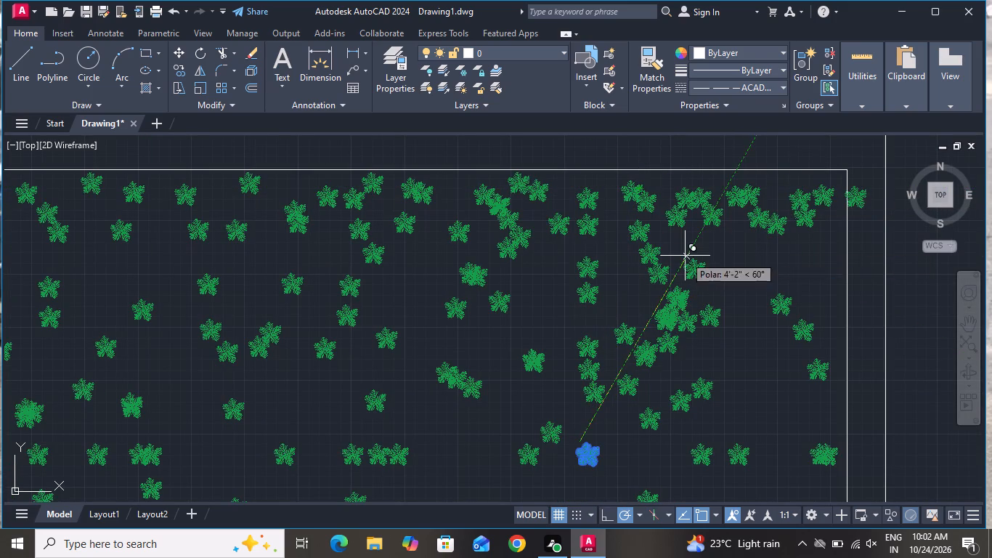
Scatter palm copies northeast of the source palm, filling the gaps between the dense cluster and the east wall.
{"action": "left_click", "coordinate": [685, 254]}
{"action": "left_click", "coordinate": [696, 246]}
{"action": "left_click", "coordinate": [756, 248]}
{"action": "left_click", "coordinate": [747, 289]}
{"action": "left_click", "coordinate": [740, 333]}
{"action": "left_click", "coordinate": [743, 349]}
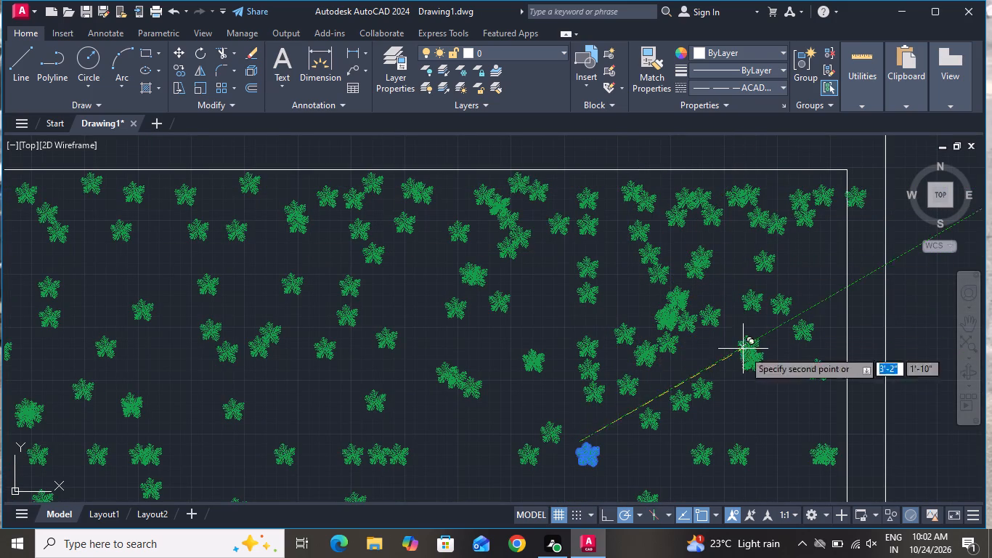
{"action": "left_click", "coordinate": [748, 384]}
Run palm copies up along the inside of the east wall toward the northeast corner.
{"action": "left_click", "coordinate": [795, 416]}
{"action": "left_click", "coordinate": [798, 410]}
{"action": "left_click", "coordinate": [797, 392]}
{"action": "left_click", "coordinate": [791, 370]}
{"action": "left_click", "coordinate": [803, 307]}
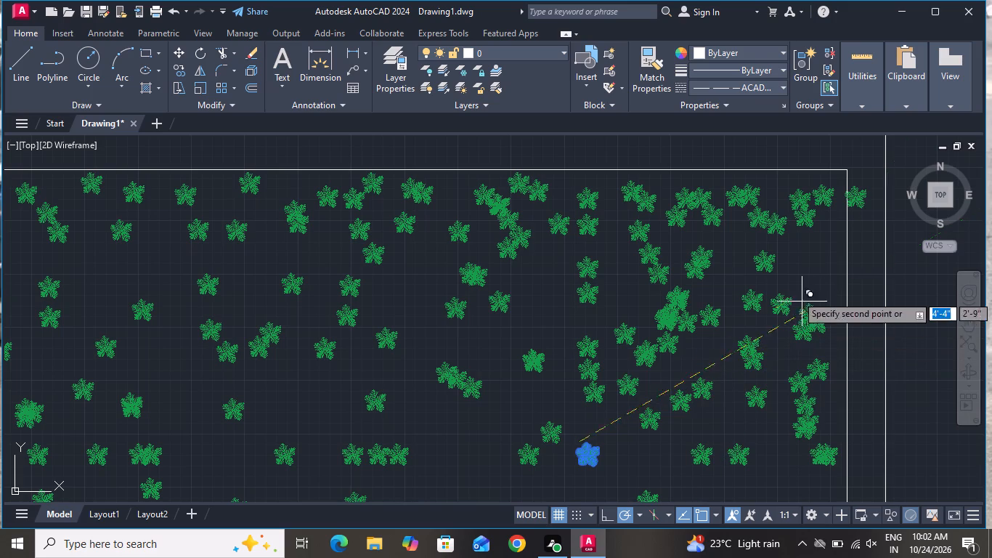
{"action": "left_click", "coordinate": [802, 291]}
{"action": "left_click", "coordinate": [803, 274]}
{"action": "left_click", "coordinate": [805, 255]}
{"action": "left_click", "coordinate": [813, 246]}
{"action": "left_click", "coordinate": [818, 232]}
Scatter palm copies close around the source palm, to its west and just south of it.
{"action": "scroll", "coordinate": [741, 341], "scroll_direction": "down", "scroll_amount": 1}
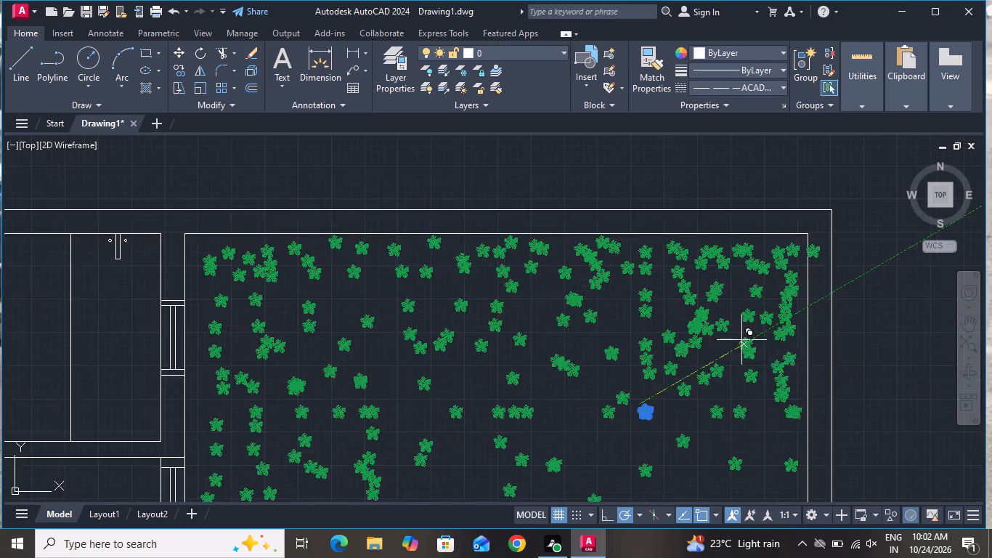
{"action": "scroll", "coordinate": [741, 336], "scroll_direction": "down", "scroll_amount": 2}
{"action": "scroll", "coordinate": [691, 402], "scroll_direction": "up", "scroll_amount": 2}
{"action": "left_click", "coordinate": [673, 358]}
{"action": "left_click", "coordinate": [651, 331]}
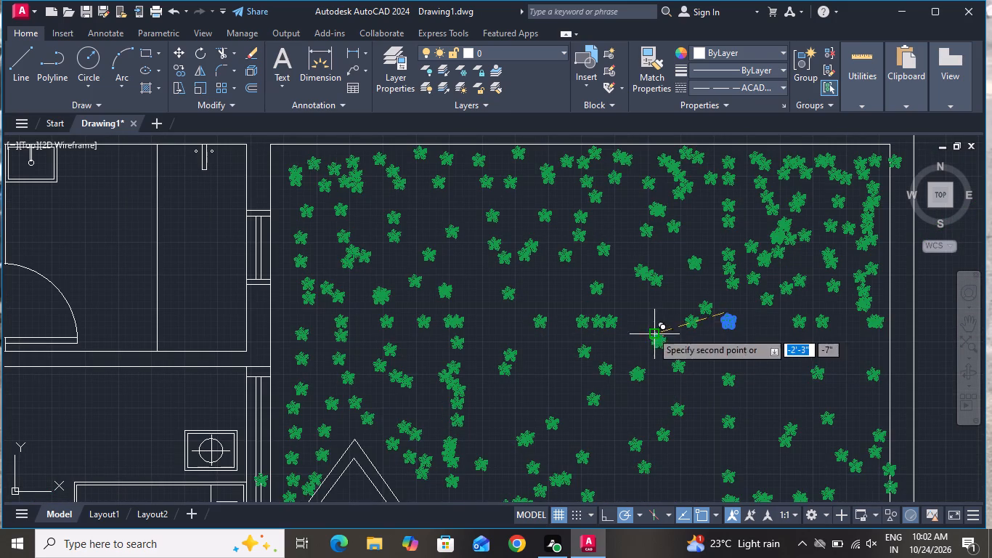
{"action": "left_click", "coordinate": [675, 289]}
{"action": "left_click_drag", "start_coordinate": [687, 282], "coordinate": [691, 275]}
{"action": "left_click", "coordinate": [648, 311]}
{"action": "left_click", "coordinate": [757, 344]}
{"action": "left_click", "coordinate": [705, 359]}
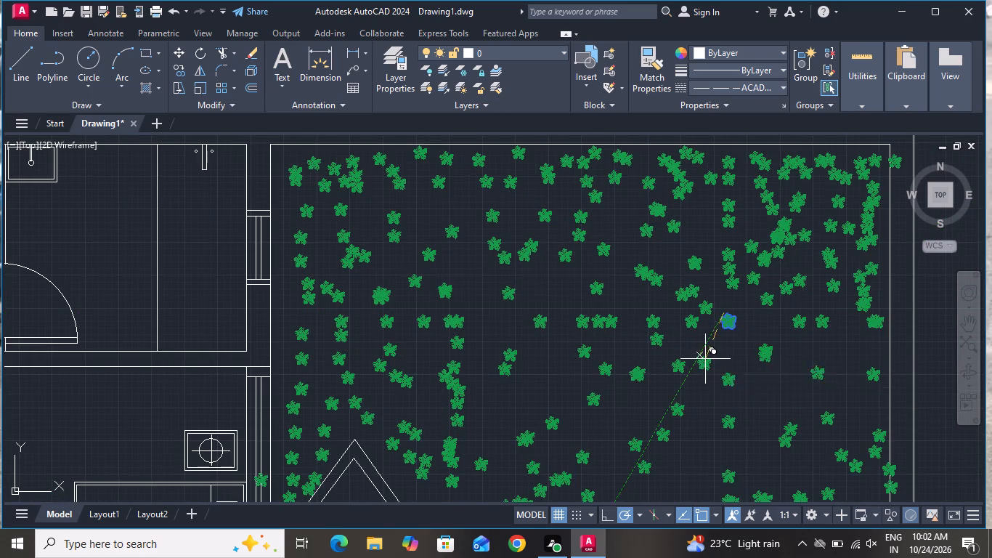
{"action": "left_click", "coordinate": [723, 360]}
{"action": "left_click", "coordinate": [731, 357]}
Add palm copies farther south of the source palm, working from southeast to southwest.
{"action": "left_click", "coordinate": [776, 385]}
{"action": "left_click", "coordinate": [756, 400]}
{"action": "left_click", "coordinate": [753, 405]}
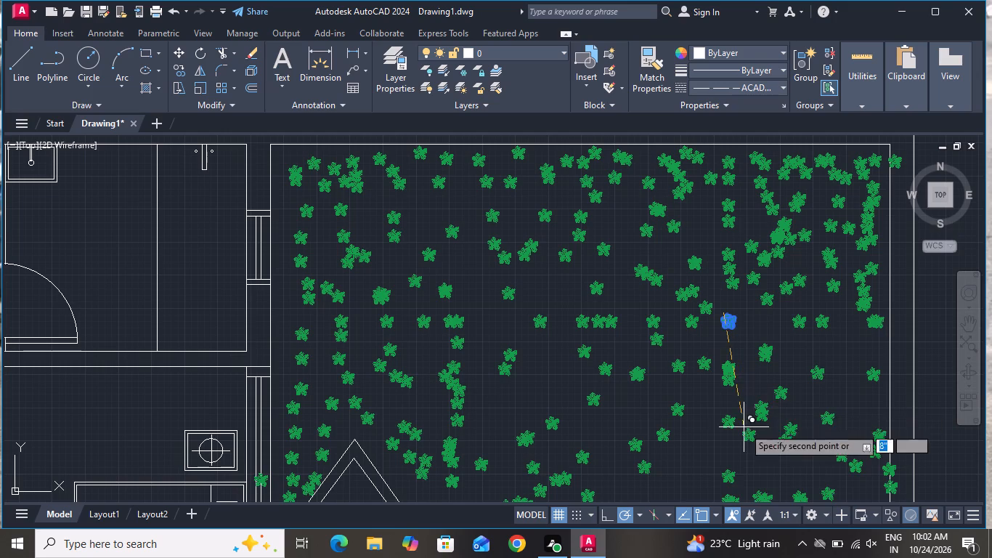
{"action": "left_click", "coordinate": [744, 427]}
{"action": "left_click", "coordinate": [686, 469]}
{"action": "left_click", "coordinate": [654, 477]}
{"action": "left_click", "coordinate": [700, 442]}
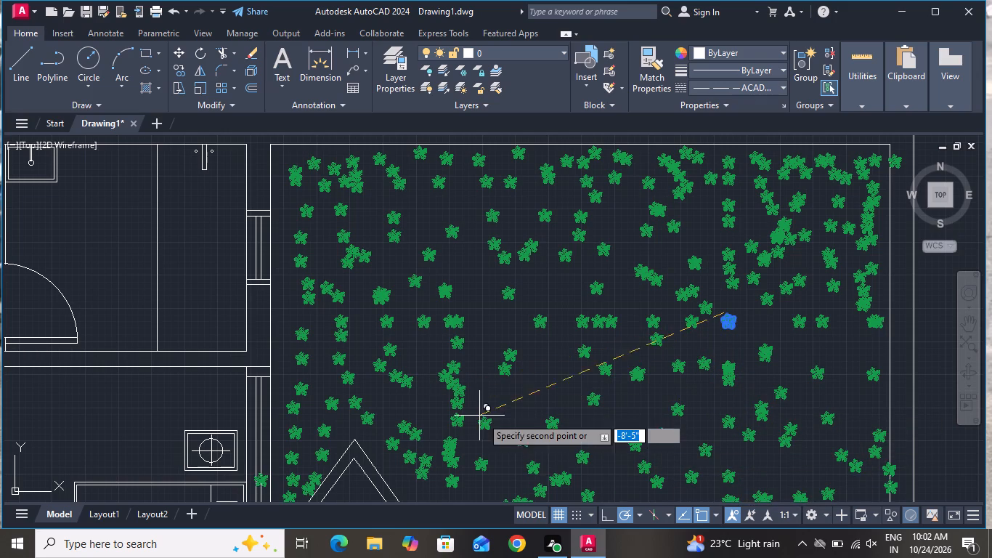
Scatter palm copies through the lower middle of the room, southwest of the source palm.
{"action": "left_click", "coordinate": [495, 421]}
{"action": "left_click", "coordinate": [529, 407]}
{"action": "left_click", "coordinate": [556, 376]}
{"action": "left_click", "coordinate": [556, 355]}
{"action": "left_click", "coordinate": [550, 355]}
{"action": "left_click", "coordinate": [524, 376]}
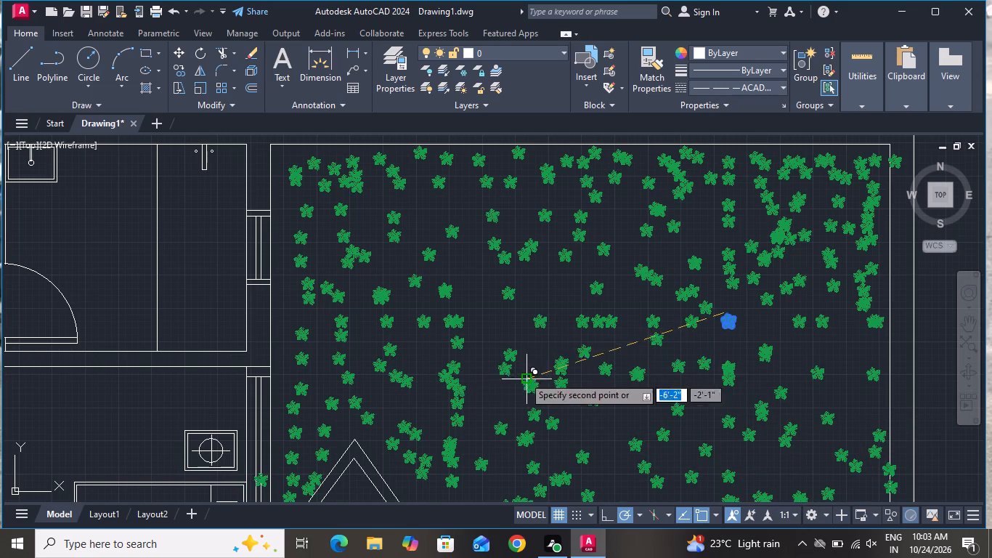
{"action": "left_click", "coordinate": [483, 395]}
Continue the palm copies northward through the west-central part of the room toward the top rows.
{"action": "left_click", "coordinate": [489, 339]}
{"action": "left_click", "coordinate": [490, 299]}
{"action": "left_click", "coordinate": [484, 279]}
{"action": "left_click", "coordinate": [468, 269]}
{"action": "left_click", "coordinate": [468, 251]}
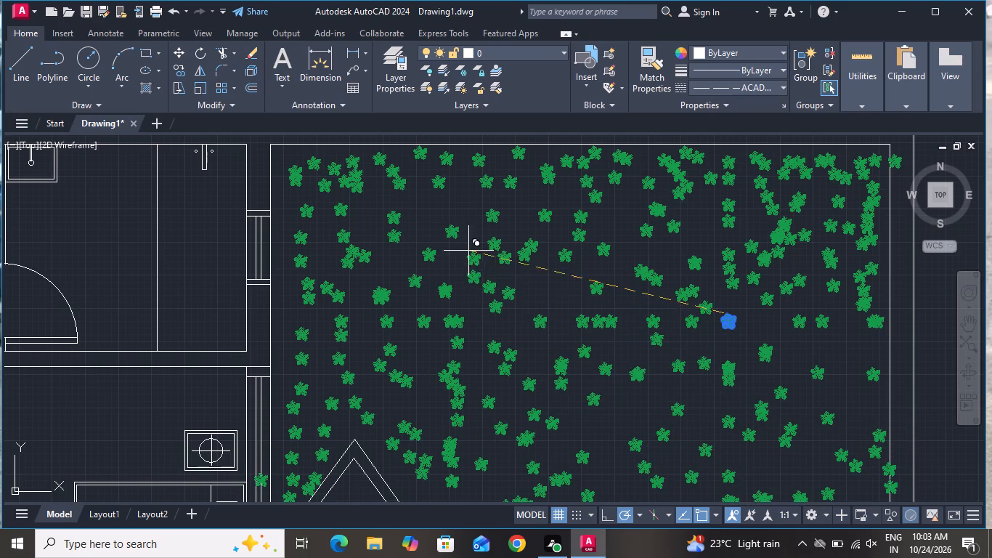
{"action": "left_click", "coordinate": [479, 209]}
{"action": "left_click", "coordinate": [463, 196]}
{"action": "left_click", "coordinate": [436, 199]}
{"action": "left_click", "coordinate": [421, 207]}
Scatter palm copies southeast of the source palm, in the open area toward the east wall.
{"action": "scroll", "coordinate": [582, 247], "scroll_direction": "down", "scroll_amount": 1}
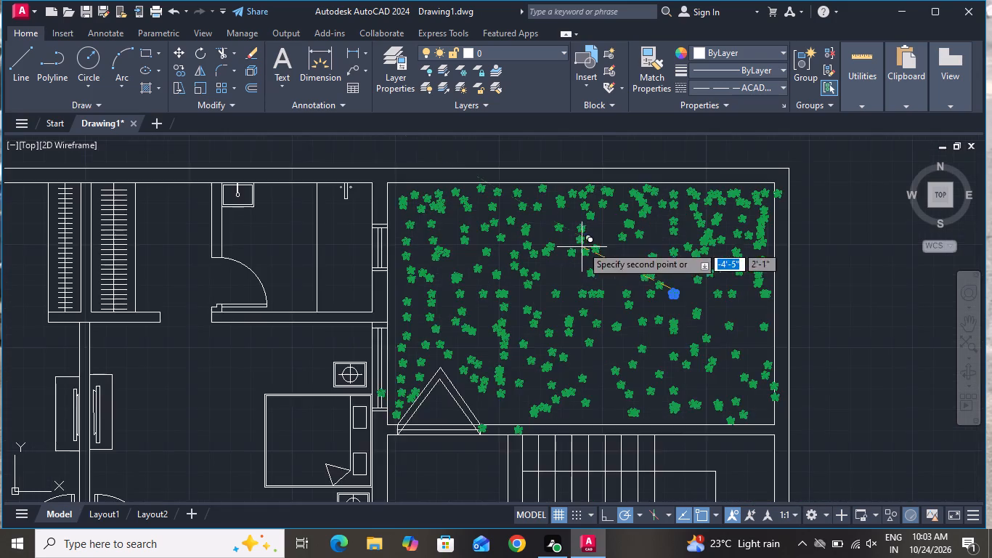
{"action": "scroll", "coordinate": [604, 241], "scroll_direction": "down", "scroll_amount": 1}
{"action": "scroll", "coordinate": [676, 304], "scroll_direction": "up", "scroll_amount": 3}
{"action": "left_click", "coordinate": [723, 240]}
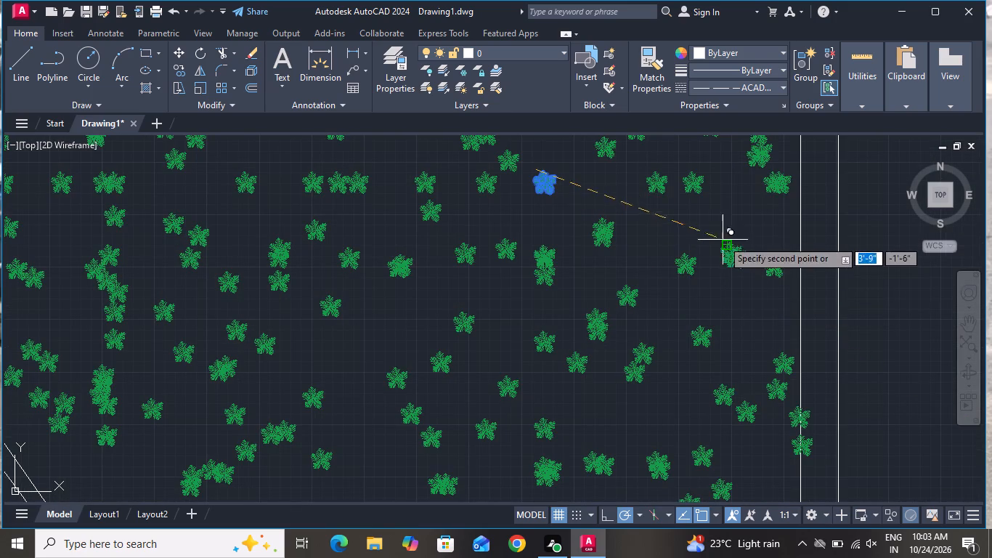
{"action": "left_click", "coordinate": [656, 221]}
{"action": "left_click", "coordinate": [638, 243]}
{"action": "left_click", "coordinate": [667, 288]}
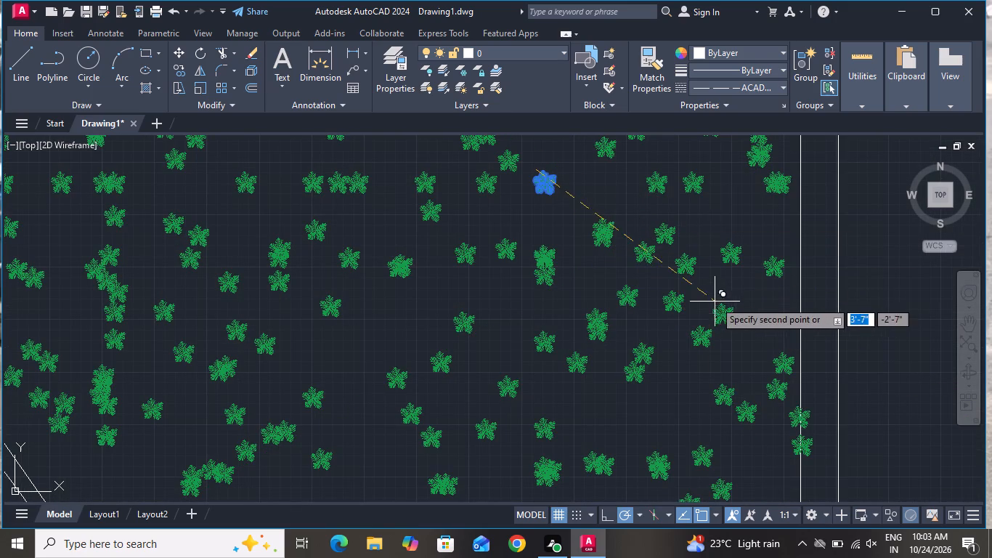
{"action": "left_click", "coordinate": [715, 301]}
{"action": "left_click", "coordinate": [752, 304]}
{"action": "left_click", "coordinate": [755, 325]}
Fill the lower southeast part of the room with scattered palm copies.
{"action": "left_click", "coordinate": [729, 355]}
{"action": "left_click", "coordinate": [682, 361]}
{"action": "left_click", "coordinate": [649, 414]}
{"action": "left_click", "coordinate": [599, 434]}
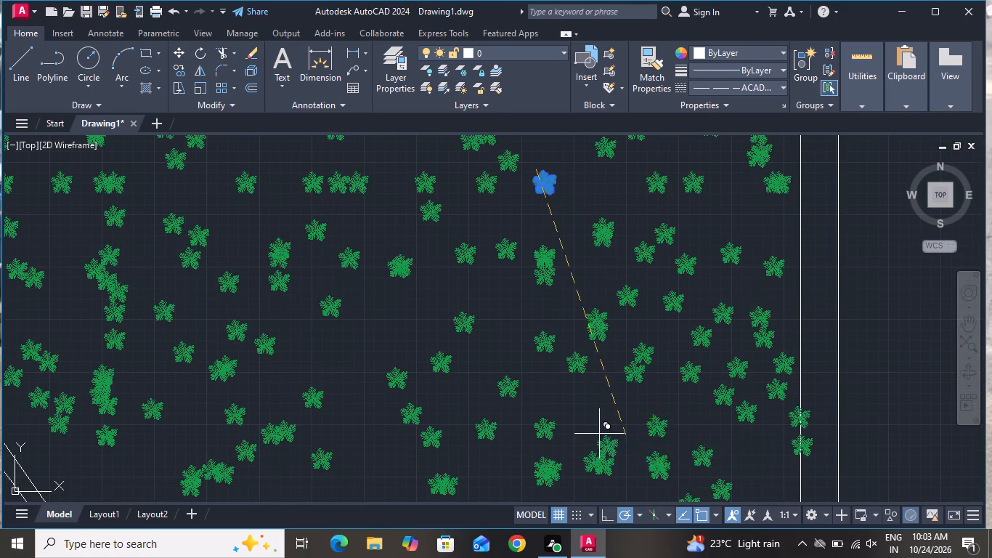
{"action": "left_click", "coordinate": [591, 411]}
{"action": "left_click", "coordinate": [585, 400]}
{"action": "left_click", "coordinate": [540, 390]}
{"action": "left_click", "coordinate": [627, 384]}
{"action": "left_click", "coordinate": [694, 418]}
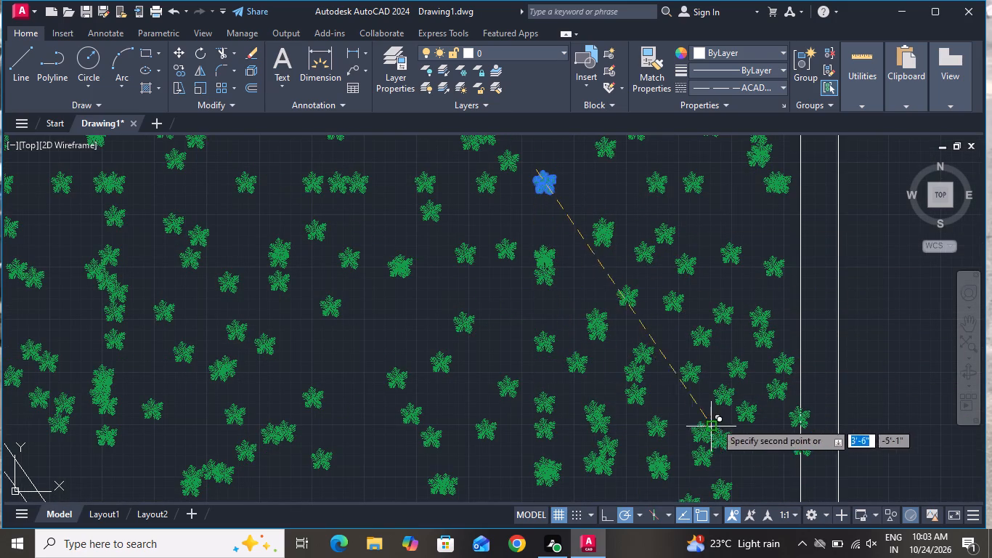
{"action": "left_click", "coordinate": [731, 458]}
{"action": "left_click", "coordinate": [763, 441]}
Place a palm copy in the southeast corner and line more westward along the room's bottom wall.
{"action": "scroll", "coordinate": [746, 316], "scroll_direction": "down", "scroll_amount": 2}
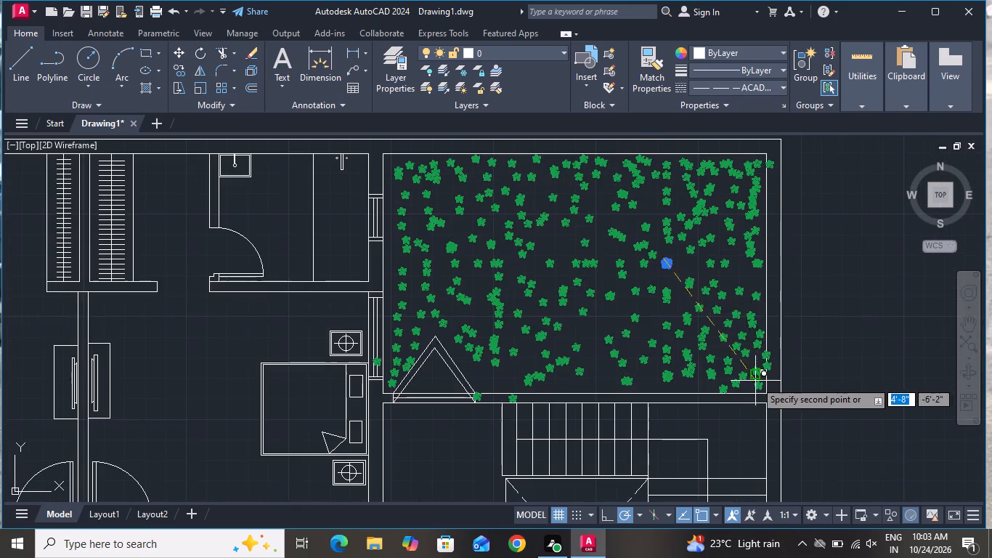
{"action": "scroll", "coordinate": [755, 381], "scroll_direction": "up", "scroll_amount": 3}
{"action": "left_click", "coordinate": [755, 383]}
{"action": "left_click", "coordinate": [559, 396]}
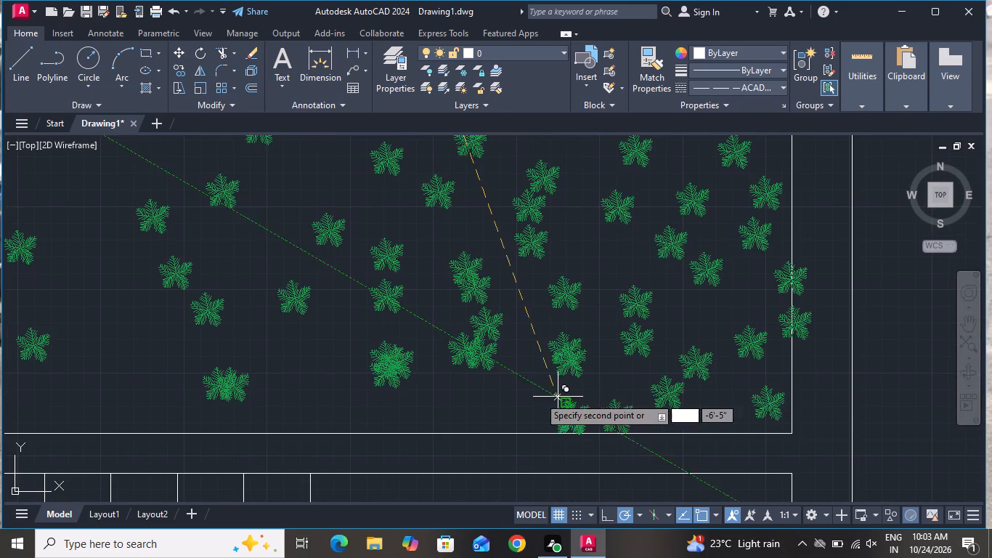
{"action": "left_click", "coordinate": [492, 401]}
{"action": "left_click", "coordinate": [447, 400]}
{"action": "left_click", "coordinate": [417, 394]}
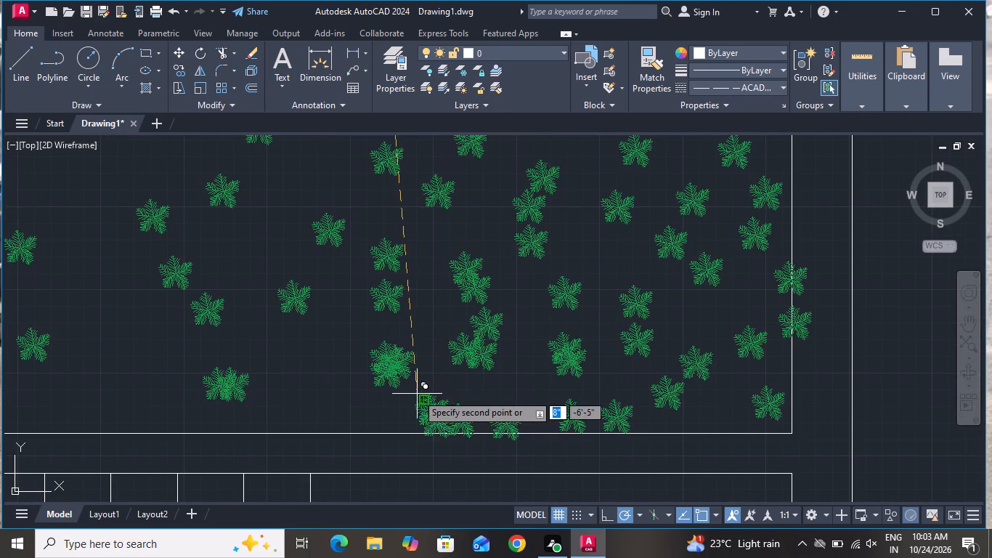
{"action": "left_click", "coordinate": [383, 397]}
{"action": "left_click", "coordinate": [349, 397]}
{"action": "left_click", "coordinate": [320, 395]}
Scatter palm copies just above the west end of the new bottom-wall row.
{"action": "left_click", "coordinate": [317, 370]}
{"action": "left_click", "coordinate": [351, 339]}
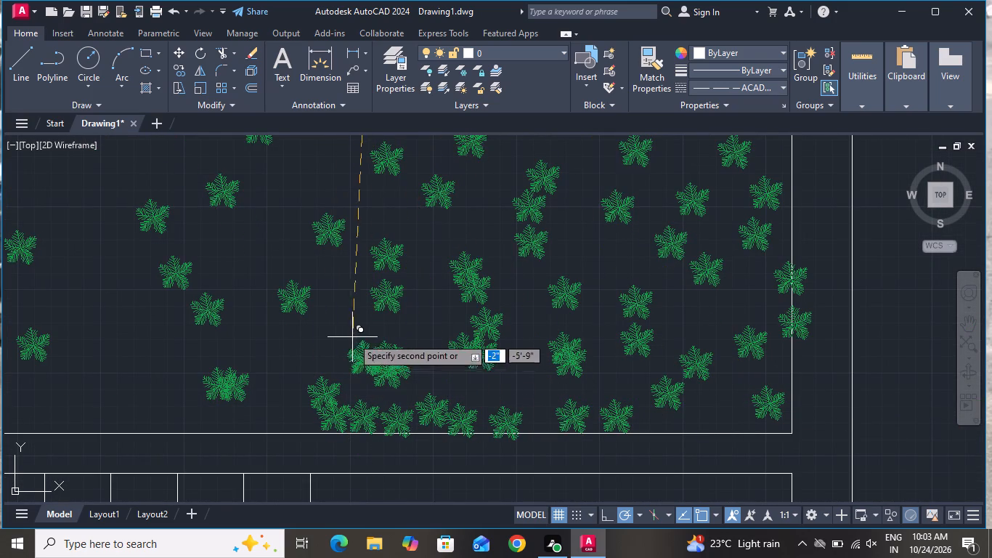
{"action": "left_click", "coordinate": [341, 307]}
{"action": "left_click", "coordinate": [300, 313]}
{"action": "left_click", "coordinate": [259, 347]}
Fill the area beside the triangle with palm copies and extend them eastward just above the bottom wall.
{"action": "scroll", "coordinate": [322, 369], "scroll_direction": "down", "scroll_amount": 2}
{"action": "scroll", "coordinate": [387, 348], "scroll_direction": "down", "scroll_amount": 3}
{"action": "scroll", "coordinate": [331, 328], "scroll_direction": "up", "scroll_amount": 3}
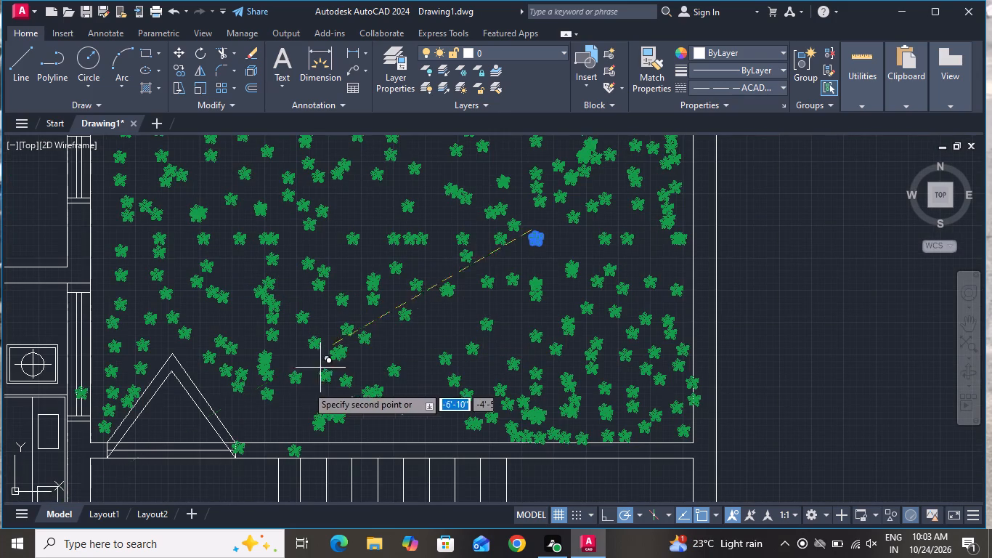
{"action": "left_click", "coordinate": [293, 395]}
{"action": "left_click", "coordinate": [238, 404]}
{"action": "left_click", "coordinate": [262, 424]}
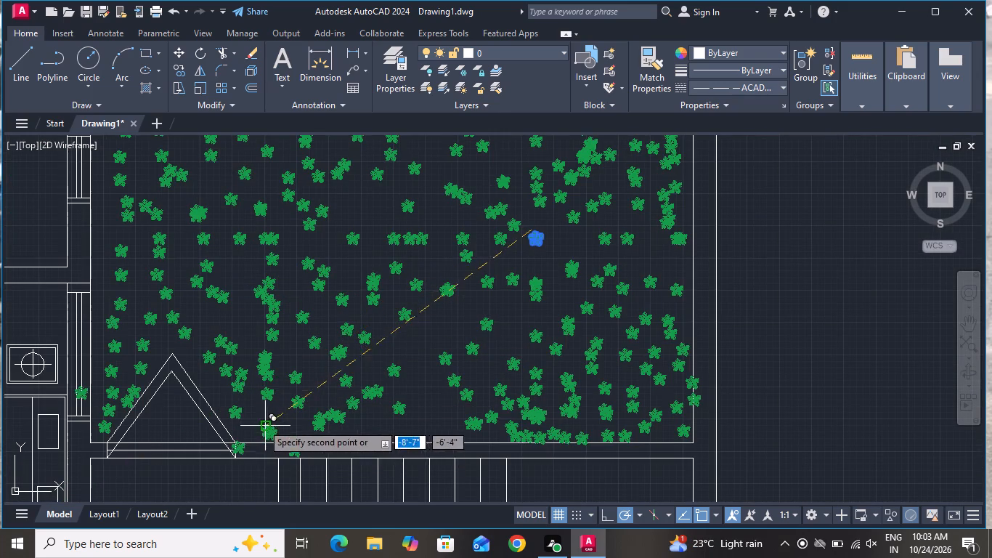
{"action": "left_click", "coordinate": [341, 427]}
{"action": "left_click", "coordinate": [391, 428]}
{"action": "left_click", "coordinate": [428, 429]}
Scatter palm copies up through the lower middle and just west of the source palm, and finish the copying.
{"action": "left_click", "coordinate": [427, 405]}
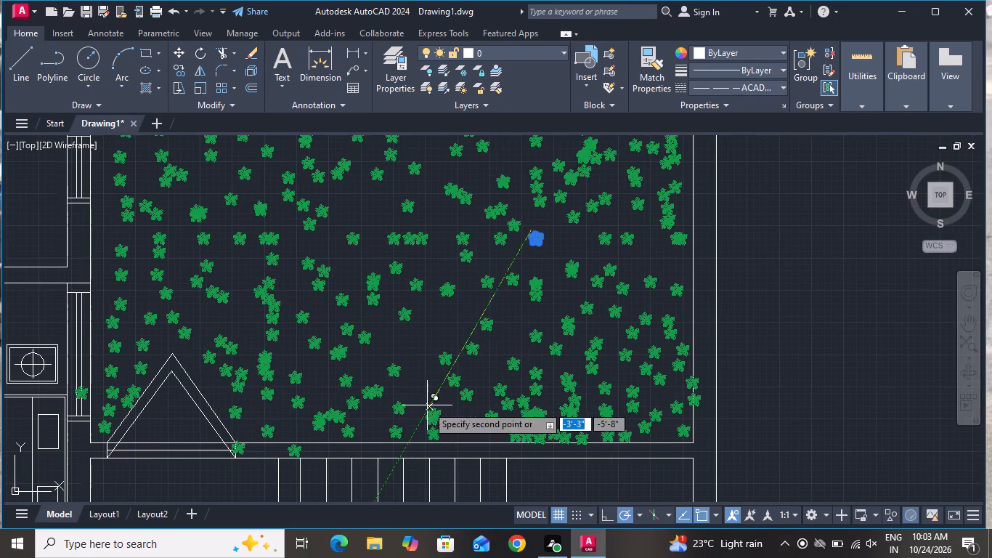
{"action": "left_click", "coordinate": [428, 375]}
{"action": "left_click", "coordinate": [427, 342]}
{"action": "left_click", "coordinate": [436, 325]}
{"action": "left_click_drag", "start_coordinate": [464, 316], "coordinate": [494, 306]}
{"action": "left_click", "coordinate": [505, 303]}
{"action": "left_click", "coordinate": [516, 317]}
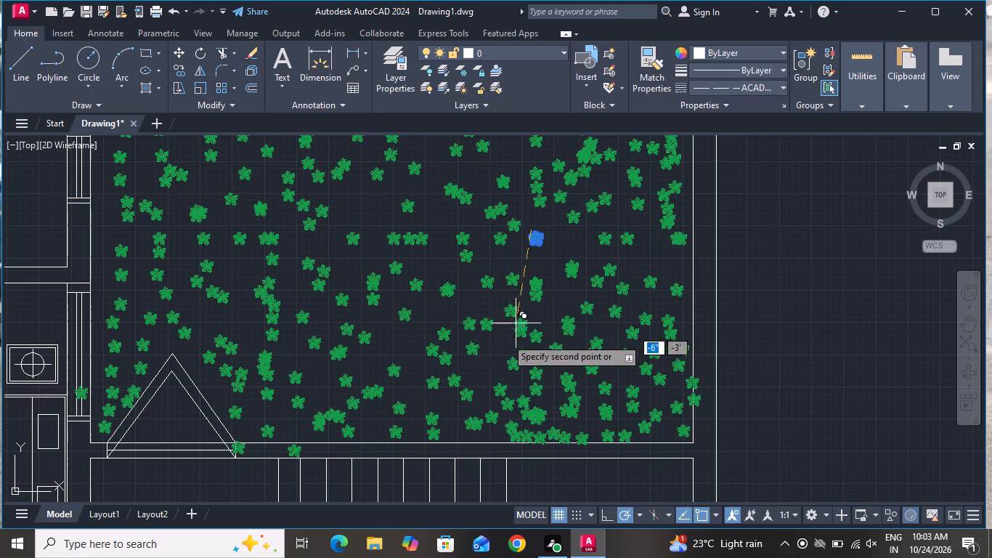
{"action": "left_click", "coordinate": [500, 349]}
{"action": "left_click", "coordinate": [489, 349]}
{"action": "left_click", "coordinate": [448, 253]}
{"action": "left_click", "coordinate": [449, 220]}
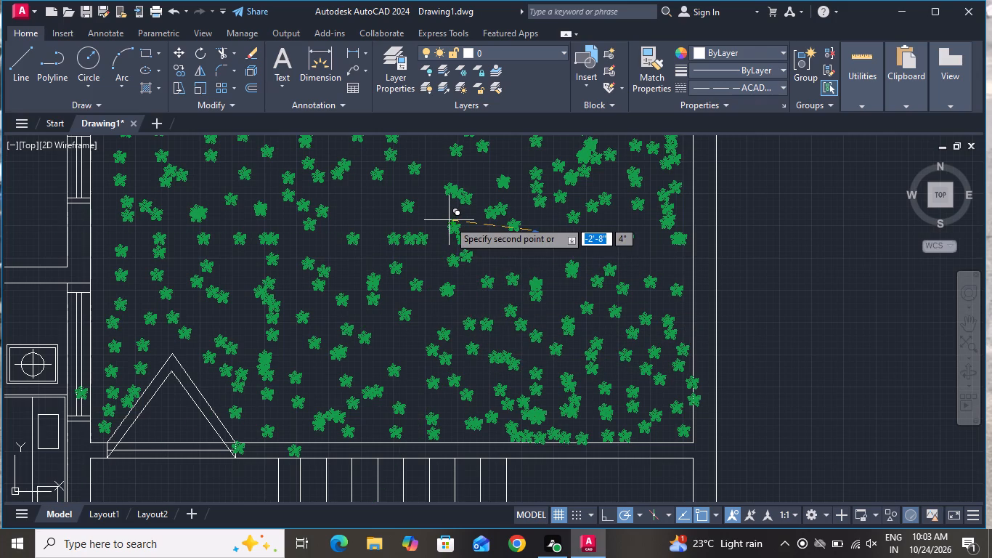
{"action": "right_click", "coordinate": [576, 262]}
{"action": "left_click", "coordinate": [609, 285]}
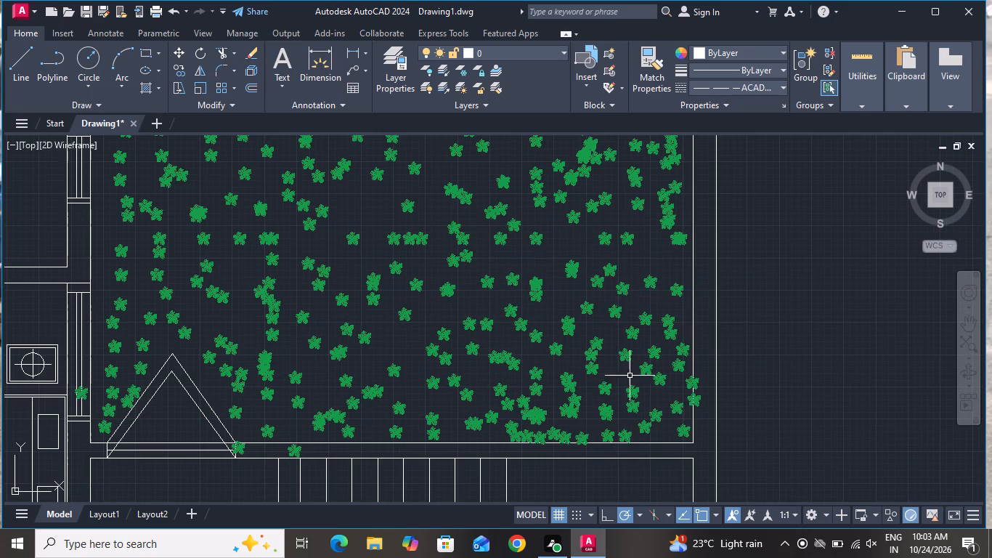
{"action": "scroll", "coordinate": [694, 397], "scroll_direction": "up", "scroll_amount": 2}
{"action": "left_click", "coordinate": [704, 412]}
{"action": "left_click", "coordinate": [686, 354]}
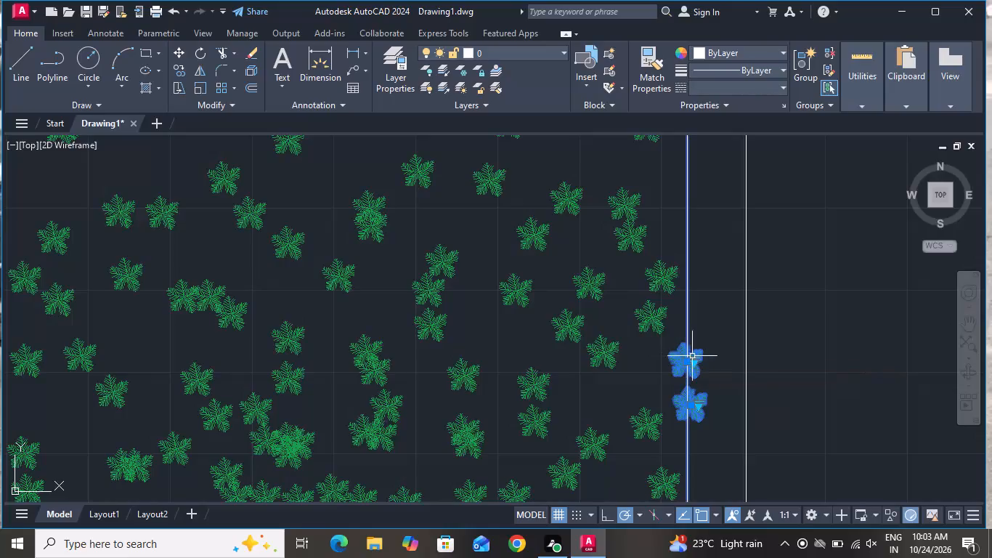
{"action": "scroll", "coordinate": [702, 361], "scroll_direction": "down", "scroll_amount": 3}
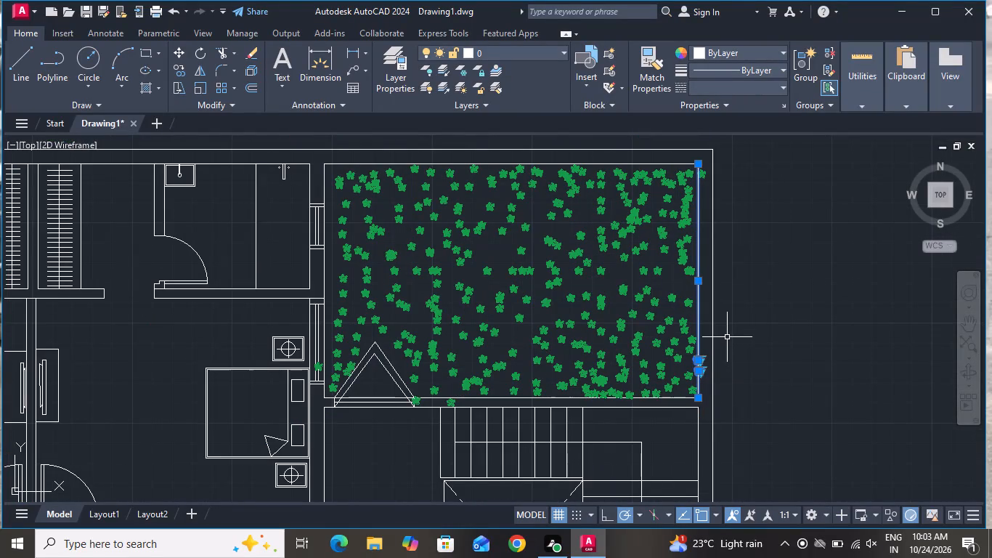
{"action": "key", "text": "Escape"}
Delete the stray palms overlapping the planted room's east, bottom and west walls, including the northeast corner and the strays beside the triangle.
{"action": "scroll", "coordinate": [728, 143], "scroll_direction": "up", "scroll_amount": 1}
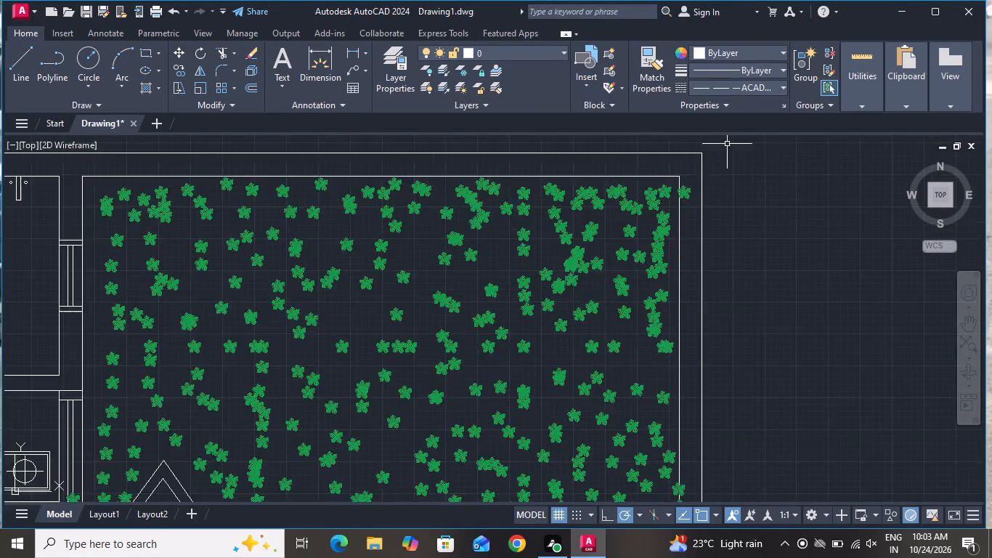
{"action": "scroll", "coordinate": [727, 145], "scroll_direction": "up", "scroll_amount": 2}
{"action": "left_click", "coordinate": [669, 217]}
{"action": "scroll", "coordinate": [741, 217], "scroll_direction": "down", "scroll_amount": 4}
{"action": "scroll", "coordinate": [752, 376], "scroll_direction": "up", "scroll_amount": 2}
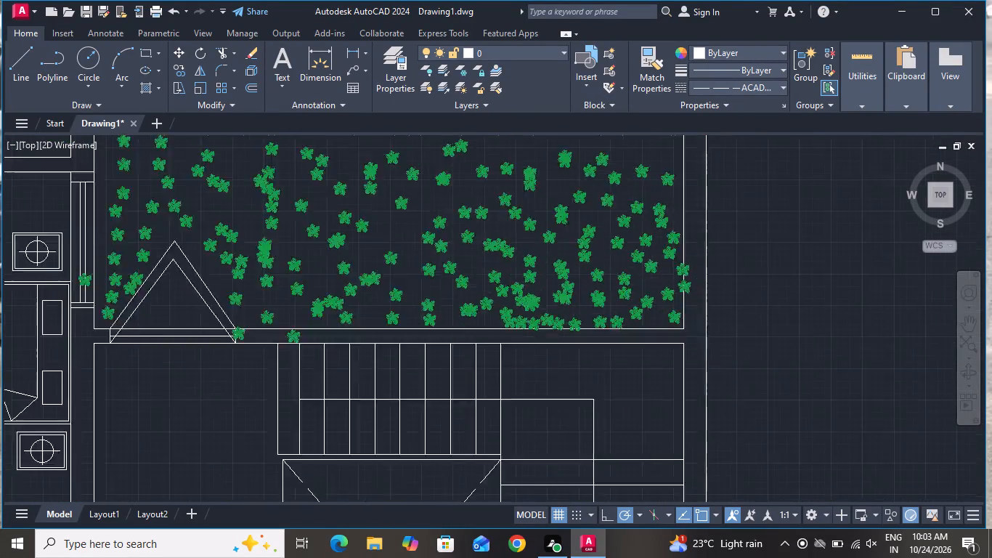
{"action": "scroll", "coordinate": [752, 376], "scroll_direction": "up", "scroll_amount": 2}
{"action": "left_click", "coordinate": [588, 160]}
{"action": "scroll", "coordinate": [678, 294], "scroll_direction": "down", "scroll_amount": 2}
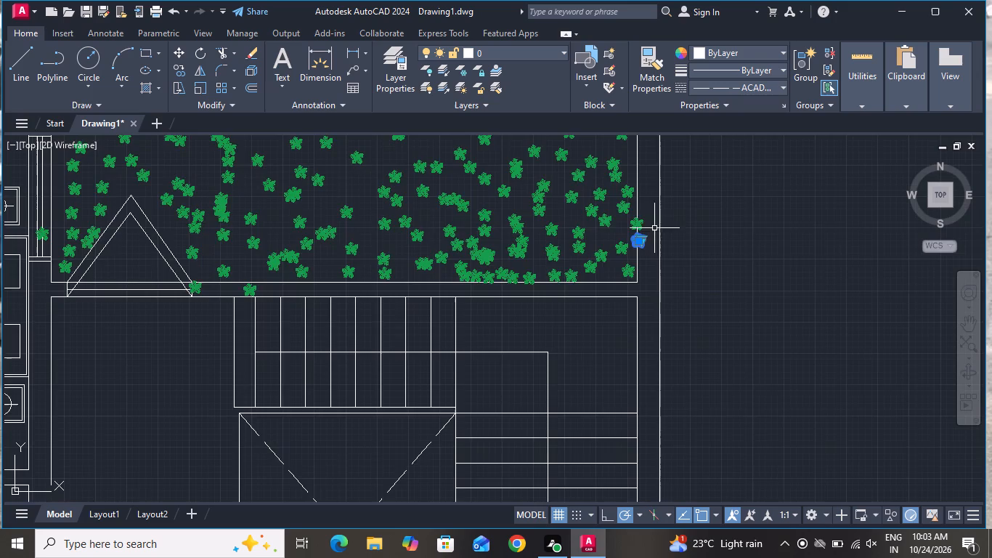
{"action": "scroll", "coordinate": [643, 219], "scroll_direction": "up", "scroll_amount": 3}
{"action": "left_click", "coordinate": [630, 231]}
{"action": "scroll", "coordinate": [701, 249], "scroll_direction": "down", "scroll_amount": 4}
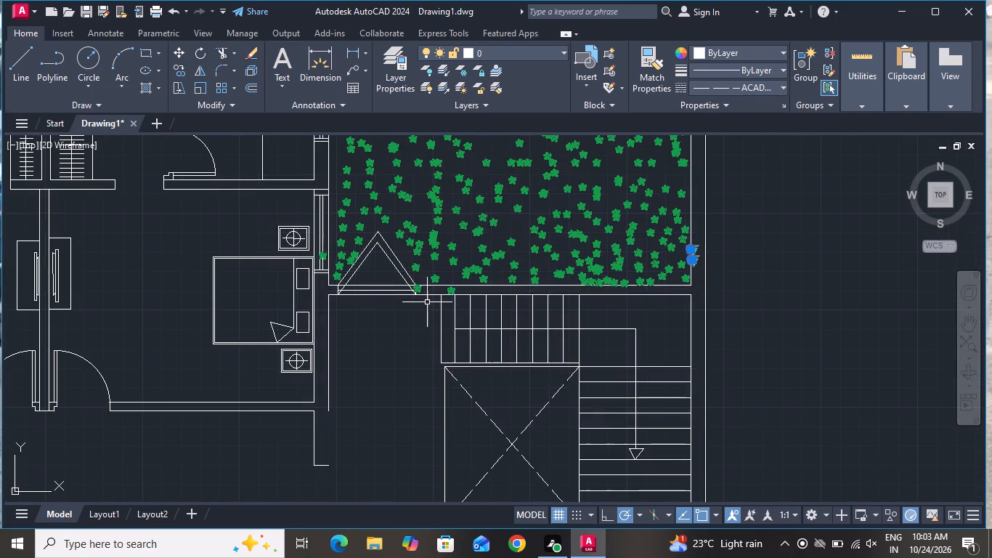
{"action": "scroll", "coordinate": [418, 293], "scroll_direction": "up", "scroll_amount": 4}
{"action": "left_click", "coordinate": [392, 259]}
{"action": "left_click", "coordinate": [627, 277]}
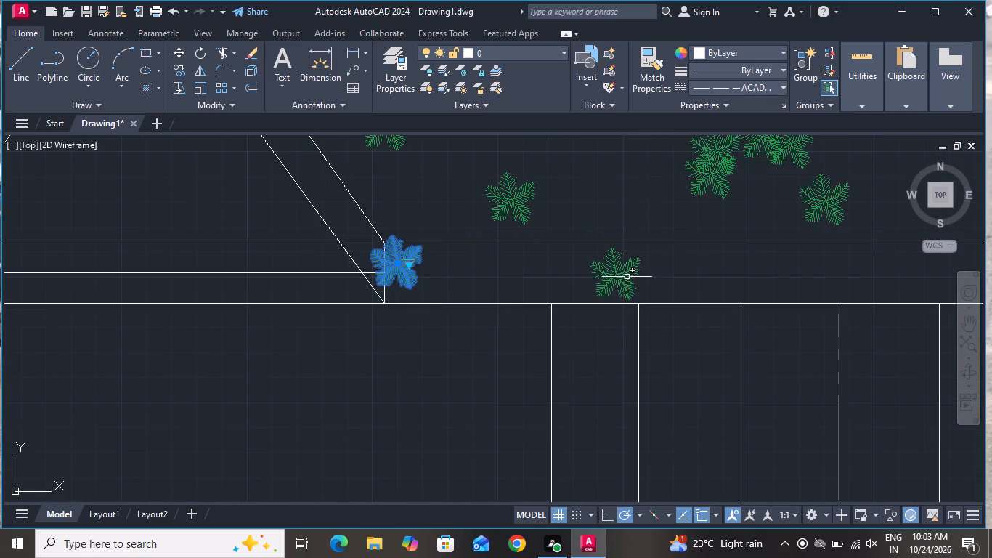
{"action": "scroll", "coordinate": [578, 335], "scroll_direction": "down", "scroll_amount": 3}
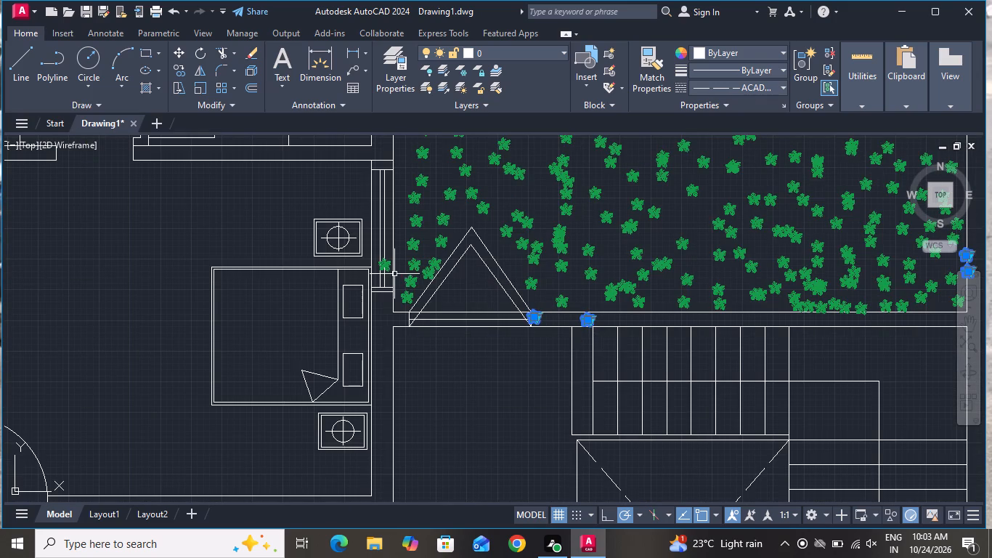
{"action": "scroll", "coordinate": [359, 272], "scroll_direction": "up", "scroll_amount": 2}
{"action": "left_click", "coordinate": [418, 256]}
{"action": "scroll", "coordinate": [431, 309], "scroll_direction": "down", "scroll_amount": 3}
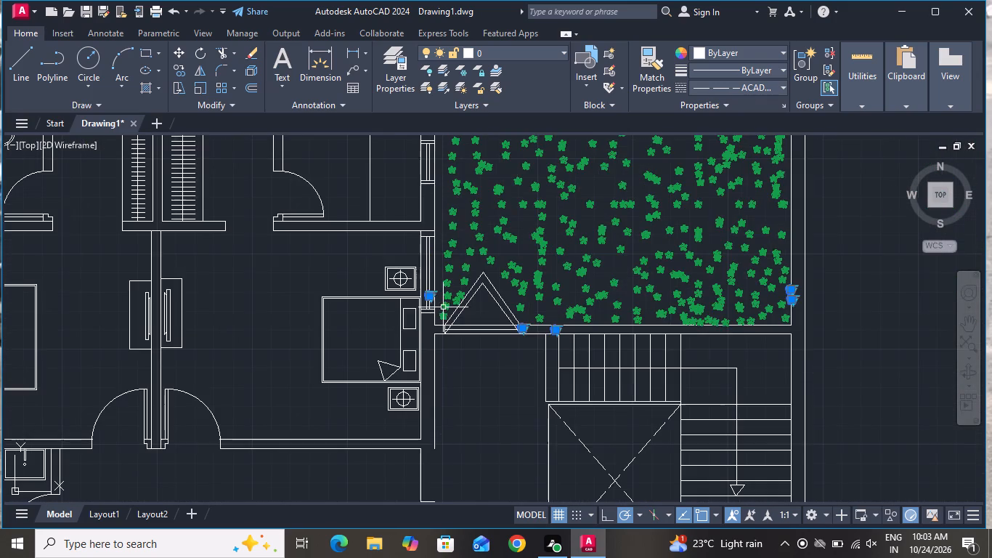
{"action": "scroll", "coordinate": [728, 339], "scroll_direction": "up", "scroll_amount": 4}
{"action": "left_click", "coordinate": [698, 240]}
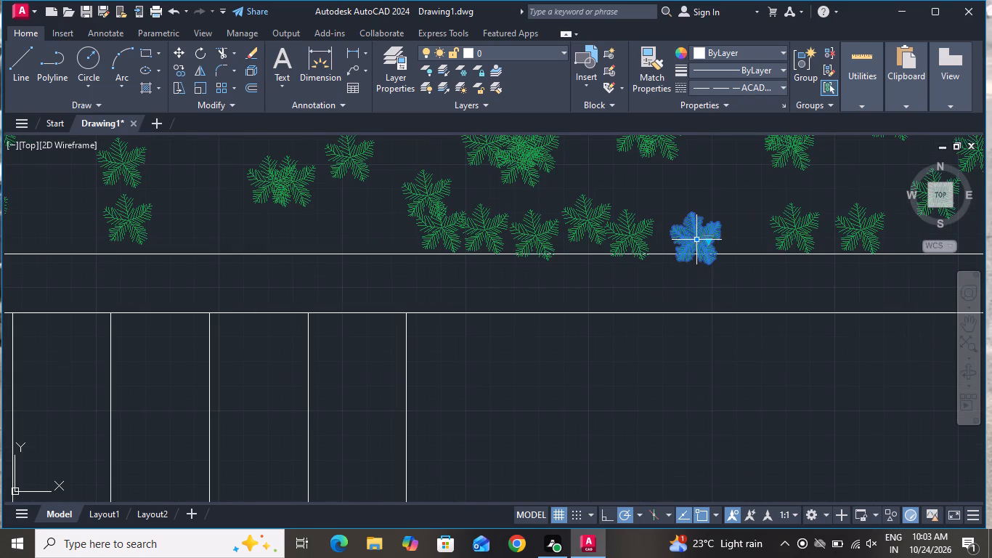
{"action": "left_click", "coordinate": [637, 236]}
{"action": "left_click", "coordinate": [539, 238]}
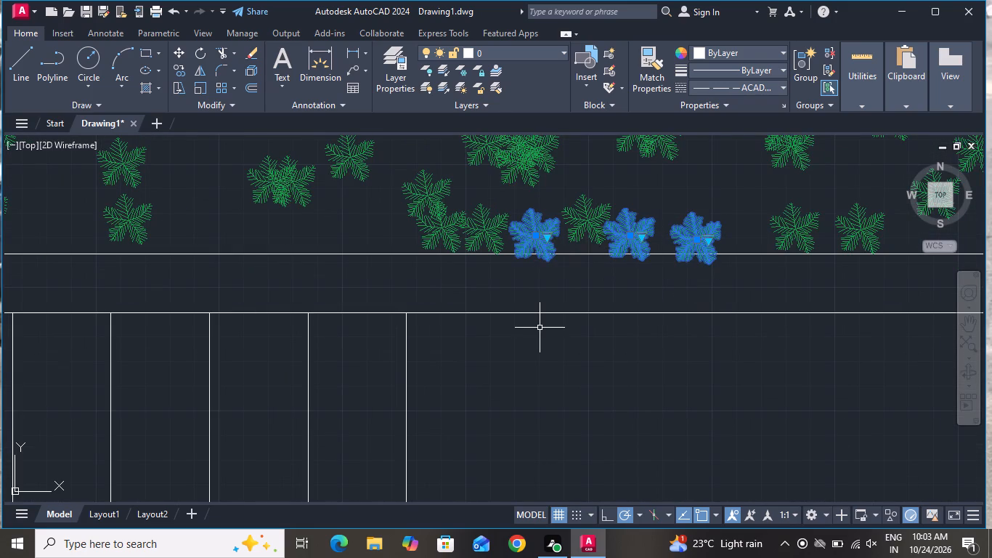
{"action": "key", "text": "Delete"}
Examine the planted room within the whole floor plan and the separate shrub and tree symbols east of the building.
{"action": "scroll", "coordinate": [540, 328], "scroll_direction": "down", "scroll_amount": 4}
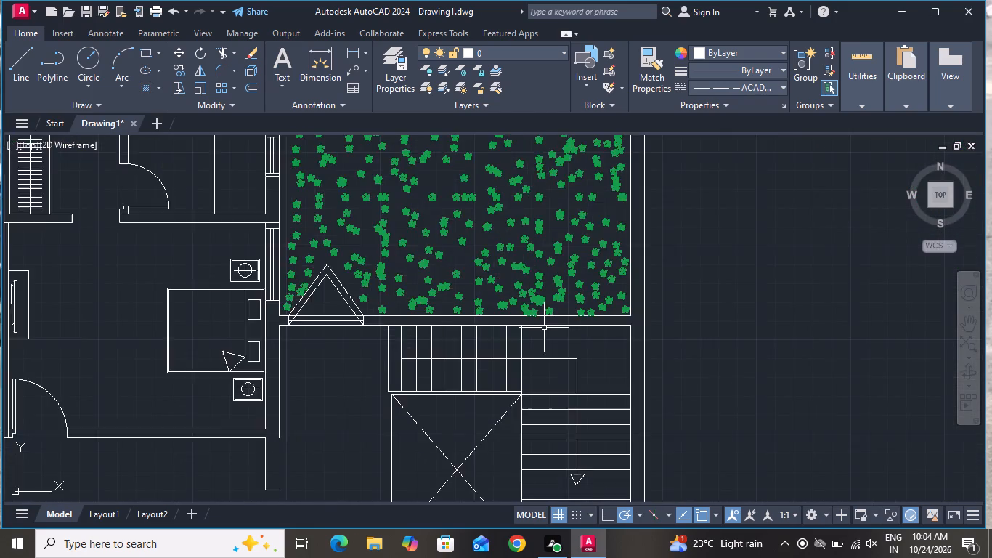
{"action": "scroll", "coordinate": [544, 328], "scroll_direction": "down", "scroll_amount": 1}
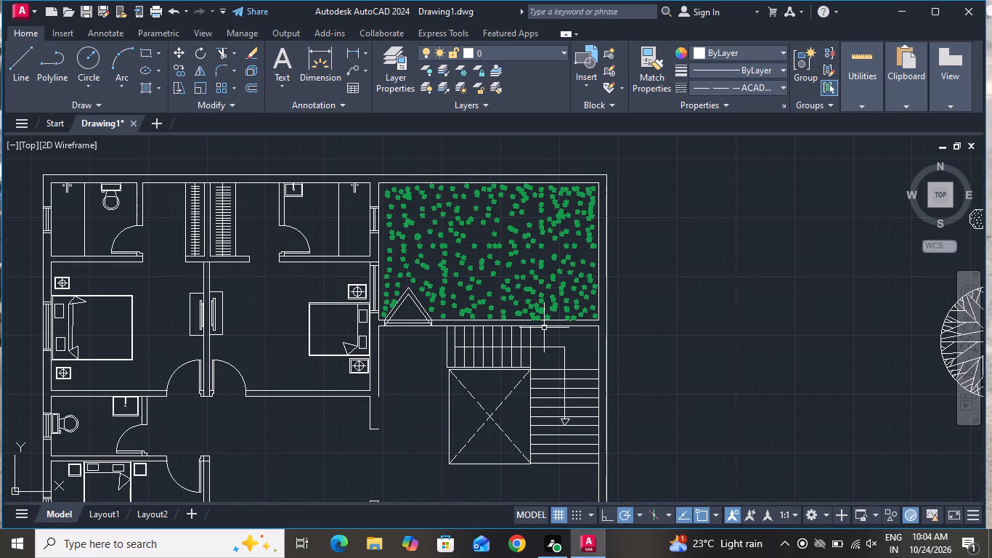
{"action": "scroll", "coordinate": [544, 328], "scroll_direction": "down", "scroll_amount": 2}
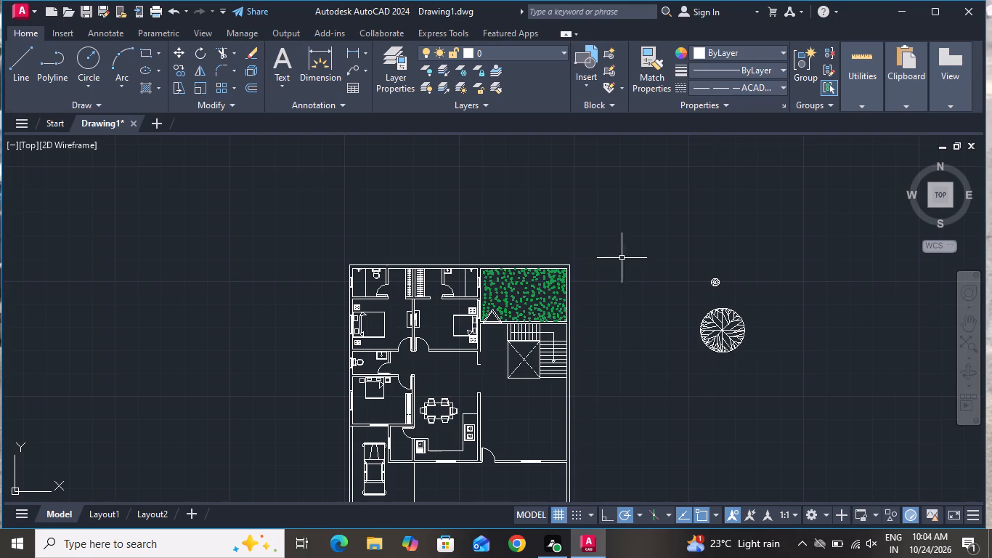
{"action": "scroll", "coordinate": [730, 288], "scroll_direction": "up", "scroll_amount": 4}
{"action": "scroll", "coordinate": [696, 216], "scroll_direction": "up", "scroll_amount": 7}
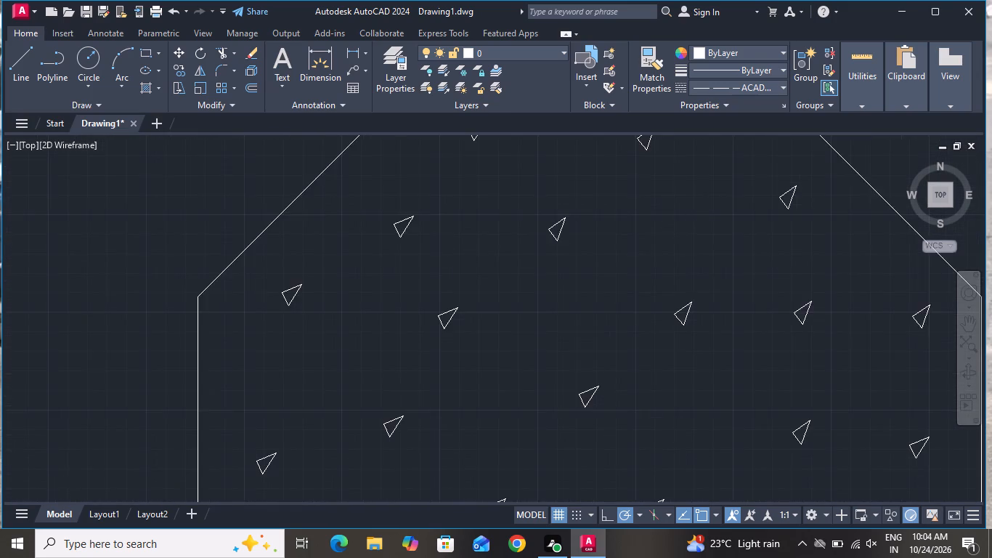
{"action": "scroll", "coordinate": [691, 222], "scroll_direction": "down", "scroll_amount": 11}
Copy one small palm from the middle of the planted room to the open area just east of the building.
{"action": "scroll", "coordinate": [497, 238], "scroll_direction": "up", "scroll_amount": 2}
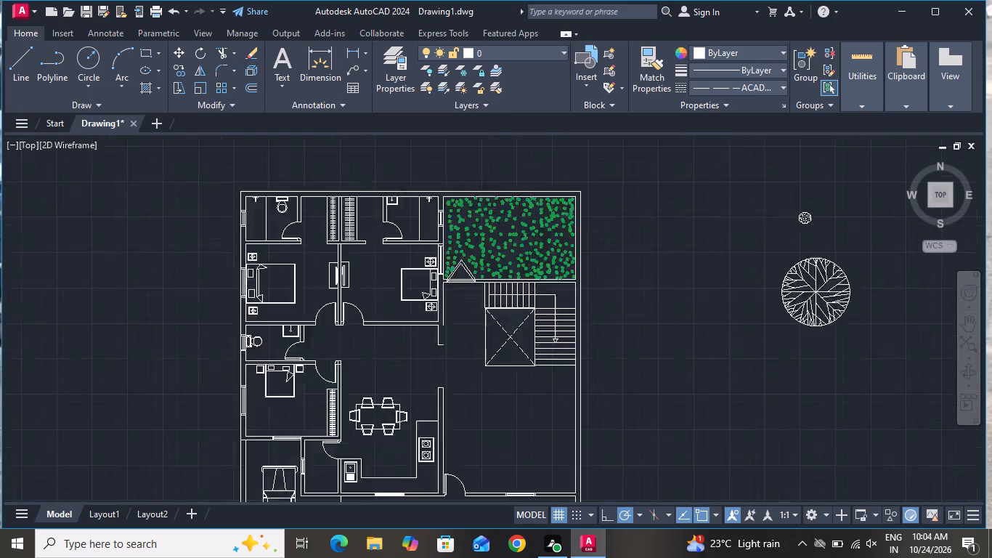
{"action": "scroll", "coordinate": [497, 238], "scroll_direction": "up", "scroll_amount": 2}
{"action": "left_click", "coordinate": [487, 246]}
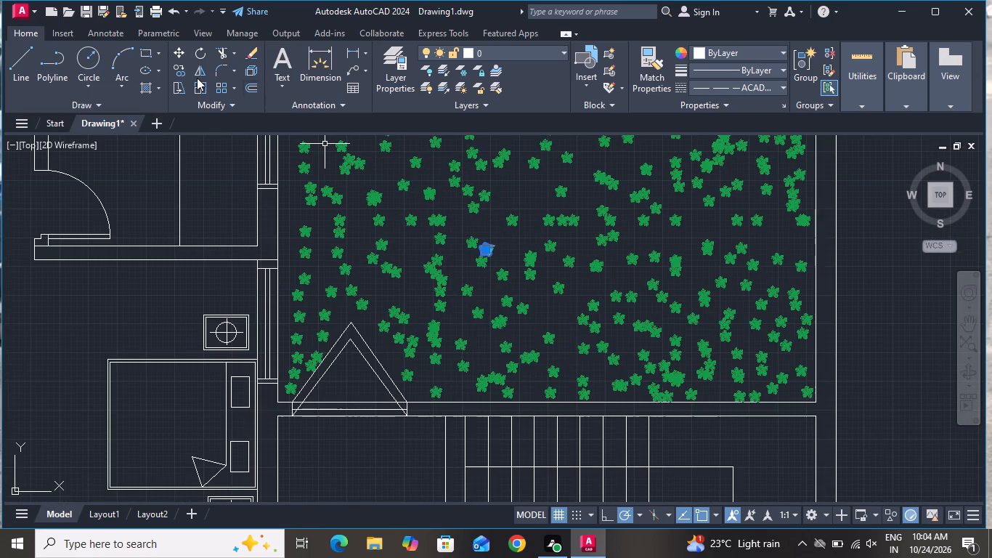
{"action": "left_click", "coordinate": [179, 70]}
{"action": "left_click", "coordinate": [480, 240]}
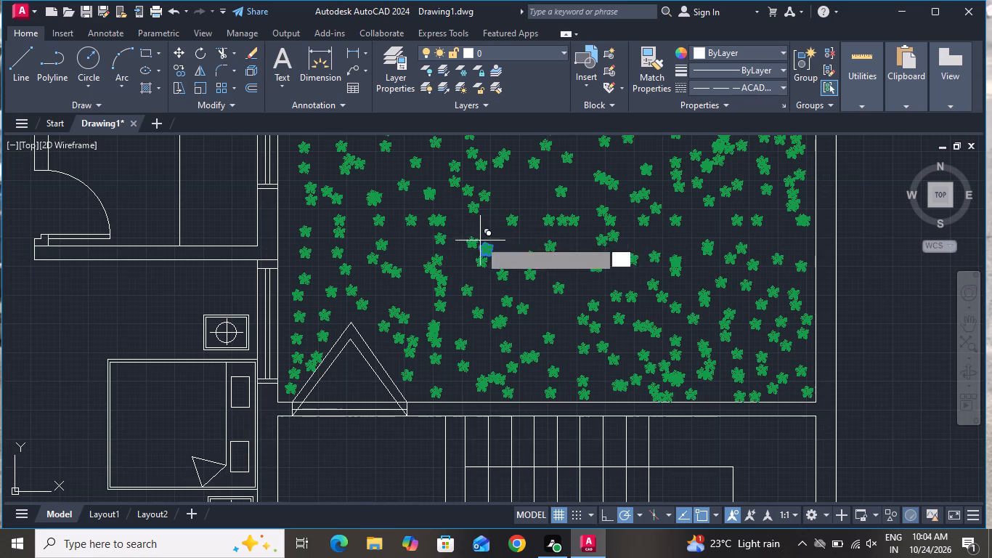
{"action": "scroll", "coordinate": [529, 301], "scroll_direction": "down", "scroll_amount": 3}
{"action": "left_click", "coordinate": [649, 312]}
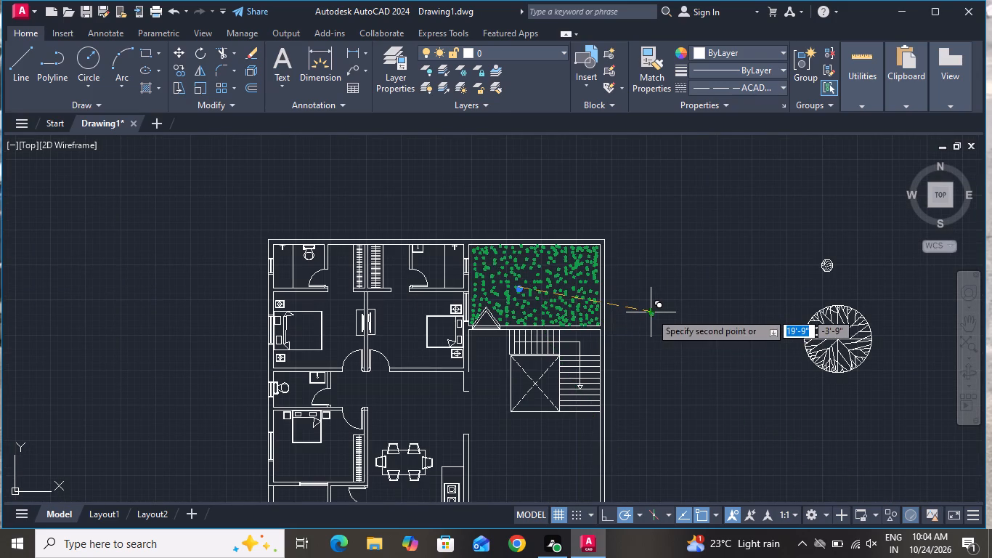
{"action": "right_click", "coordinate": [651, 312]}
{"action": "left_click", "coordinate": [666, 325]}
Scale the palm copy outside the east wall up freehand into a large palm.
{"action": "scroll", "coordinate": [627, 308], "scroll_direction": "up", "scroll_amount": 2}
{"action": "left_click", "coordinate": [691, 304]}
{"action": "left_click", "coordinate": [679, 341]}
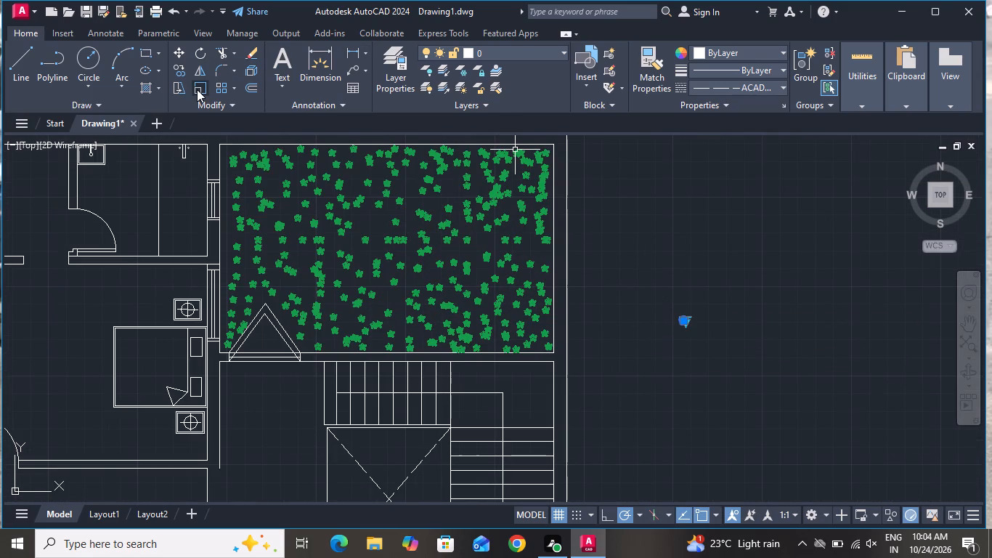
{"action": "left_click", "coordinate": [198, 89]}
{"action": "left_click", "coordinate": [691, 315]}
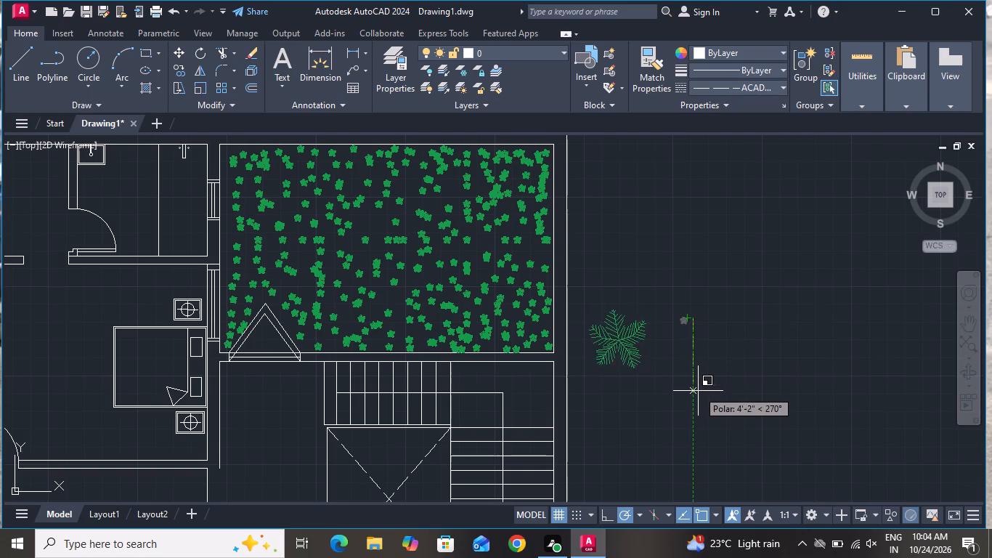
{"action": "left_click", "coordinate": [698, 396]}
Copy the large palm into an overlapping cluster of three in the northwest part of the planted room.
{"action": "left_click", "coordinate": [618, 328]}
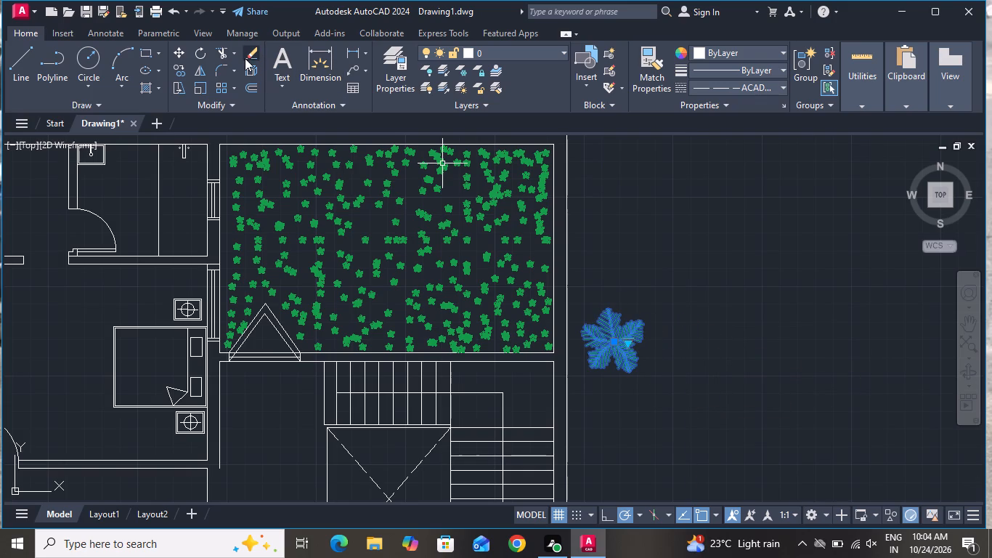
{"action": "left_click", "coordinate": [181, 69]}
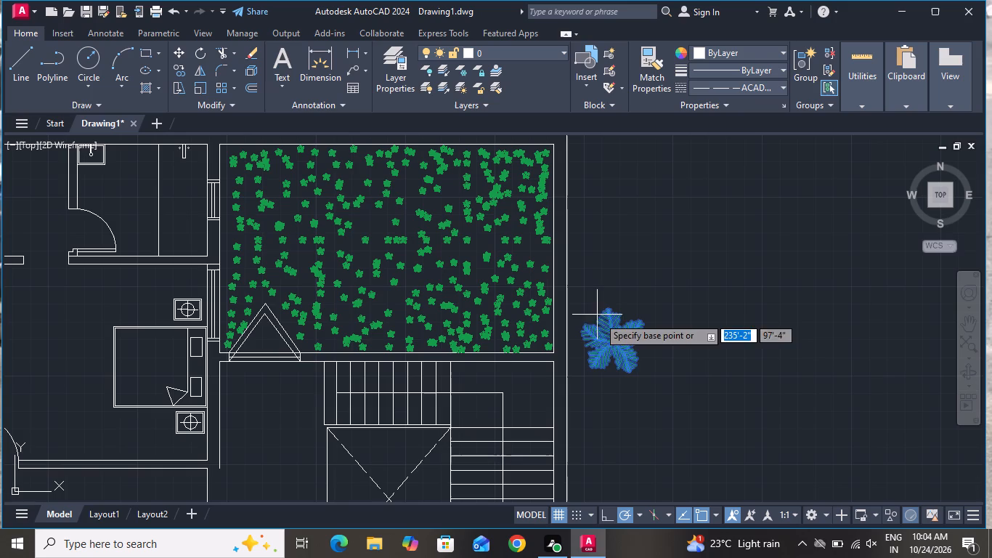
{"action": "left_click", "coordinate": [598, 341]}
{"action": "scroll", "coordinate": [275, 177], "scroll_direction": "up", "scroll_amount": 2}
{"action": "left_click", "coordinate": [322, 209]}
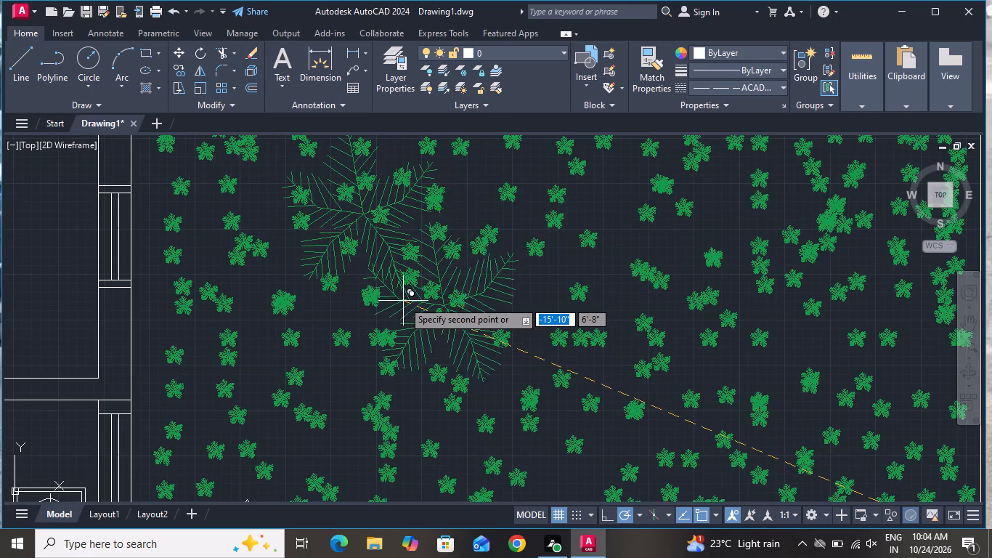
{"action": "scroll", "coordinate": [403, 301], "scroll_direction": "down", "scroll_amount": 3}
{"action": "scroll", "coordinate": [399, 318], "scroll_direction": "up", "scroll_amount": 3}
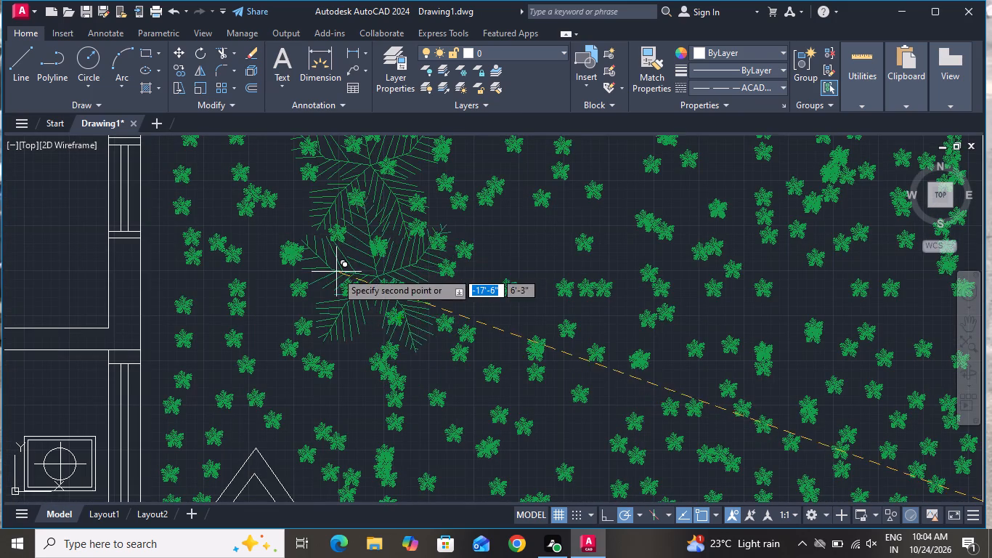
{"action": "left_click", "coordinate": [343, 299]}
{"action": "left_click", "coordinate": [434, 232]}
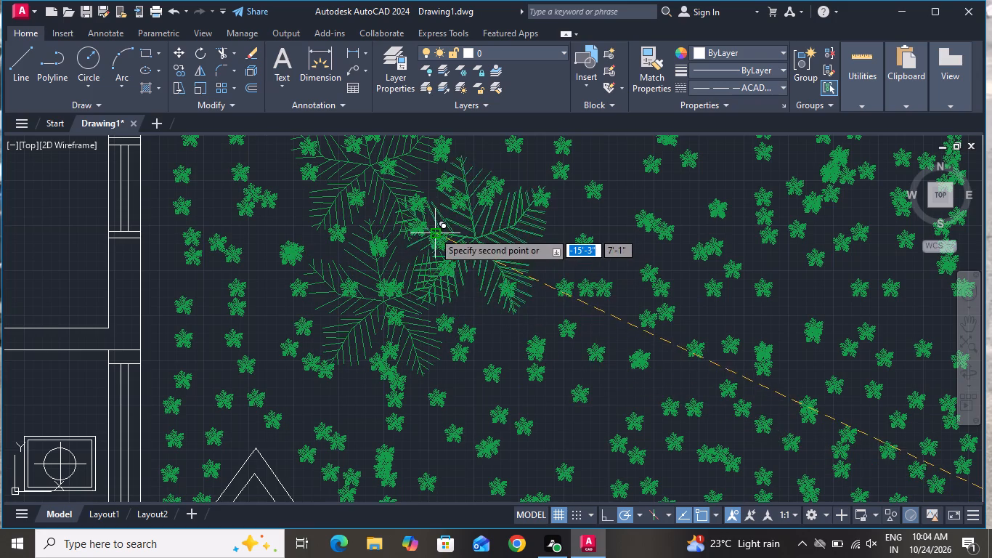
Place three more large palm copies as a cluster in the southeast part of the planted room and finish copying.
{"action": "scroll", "coordinate": [468, 256], "scroll_direction": "down", "scroll_amount": 3}
{"action": "scroll", "coordinate": [550, 299], "scroll_direction": "up", "scroll_amount": 2}
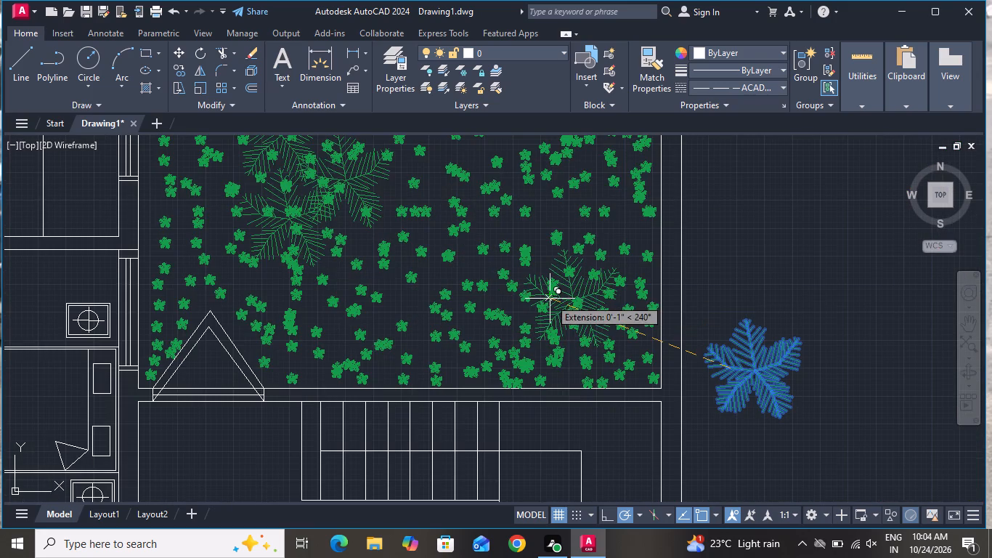
{"action": "left_click", "coordinate": [550, 299]}
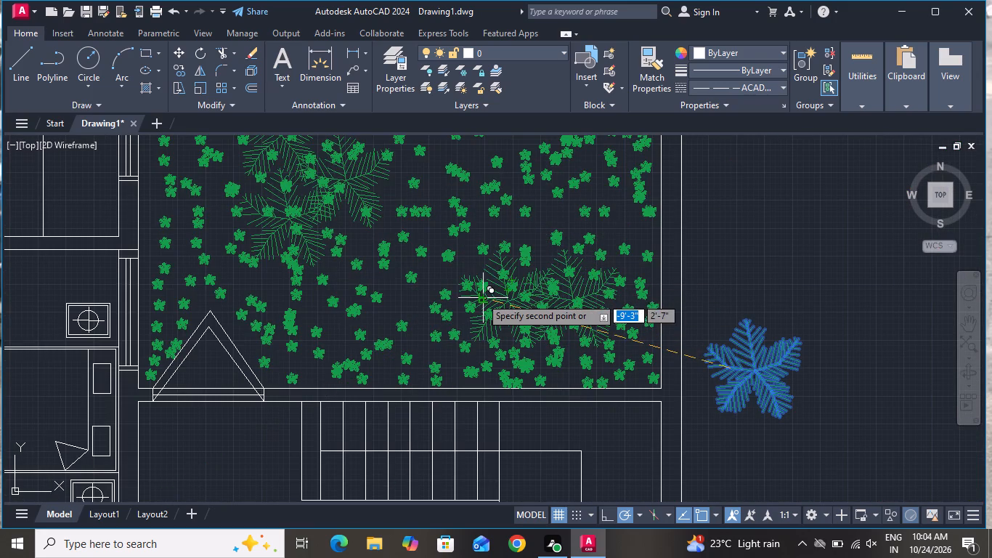
{"action": "left_click", "coordinate": [472, 297]}
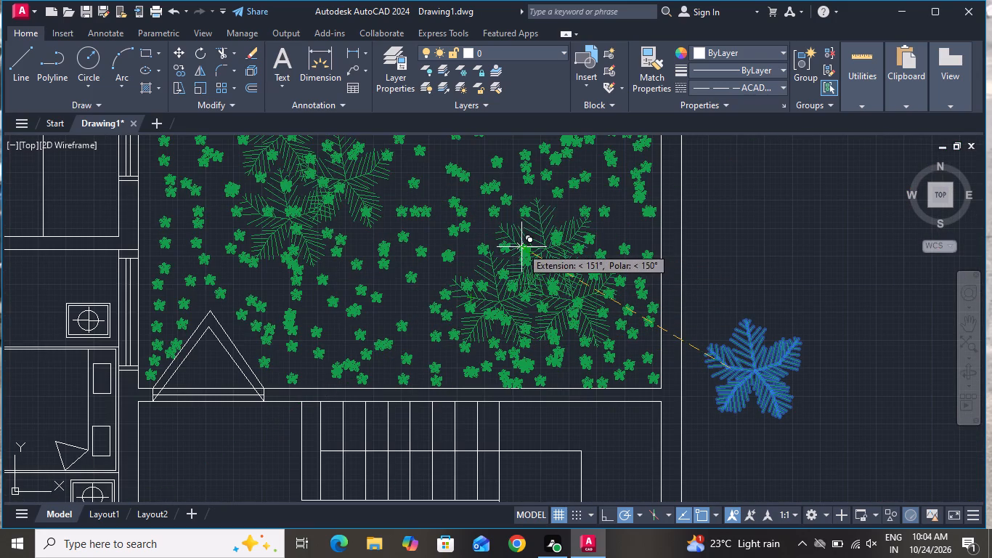
{"action": "left_click", "coordinate": [521, 247]}
{"action": "right_click", "coordinate": [696, 209]}
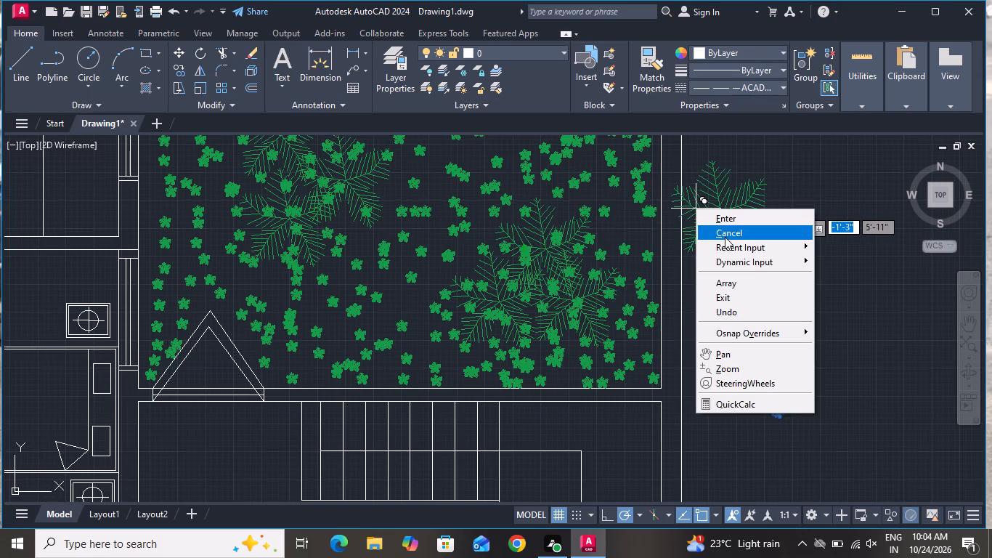
{"action": "left_click", "coordinate": [725, 237]}
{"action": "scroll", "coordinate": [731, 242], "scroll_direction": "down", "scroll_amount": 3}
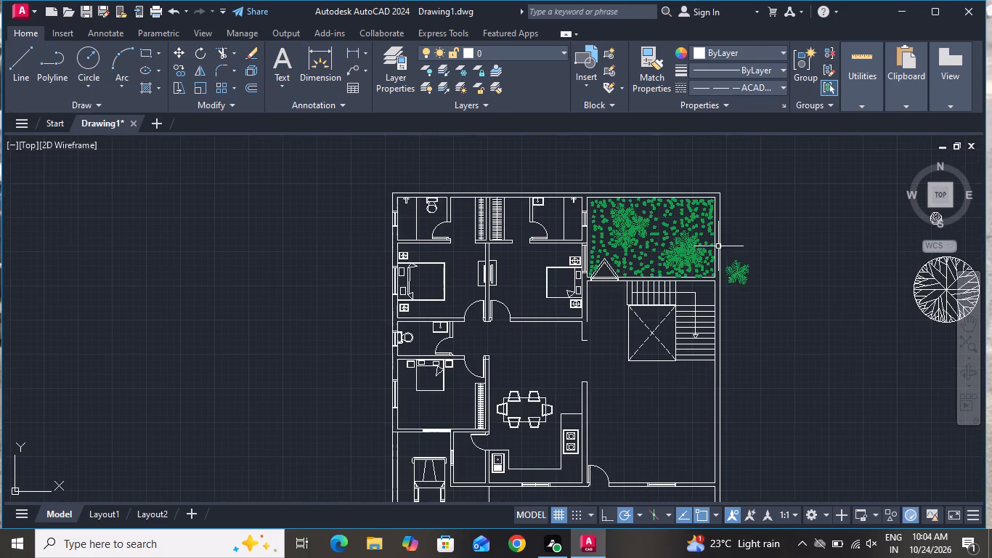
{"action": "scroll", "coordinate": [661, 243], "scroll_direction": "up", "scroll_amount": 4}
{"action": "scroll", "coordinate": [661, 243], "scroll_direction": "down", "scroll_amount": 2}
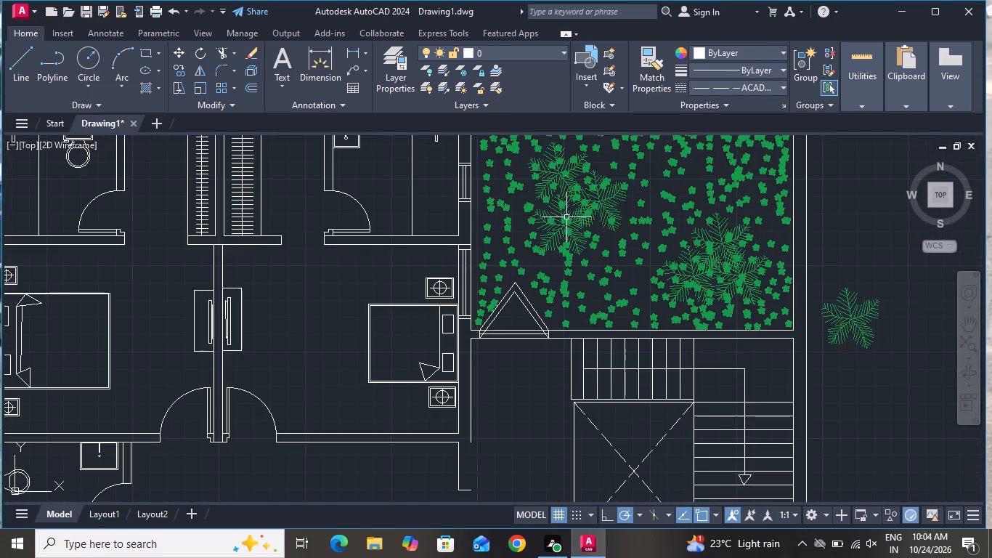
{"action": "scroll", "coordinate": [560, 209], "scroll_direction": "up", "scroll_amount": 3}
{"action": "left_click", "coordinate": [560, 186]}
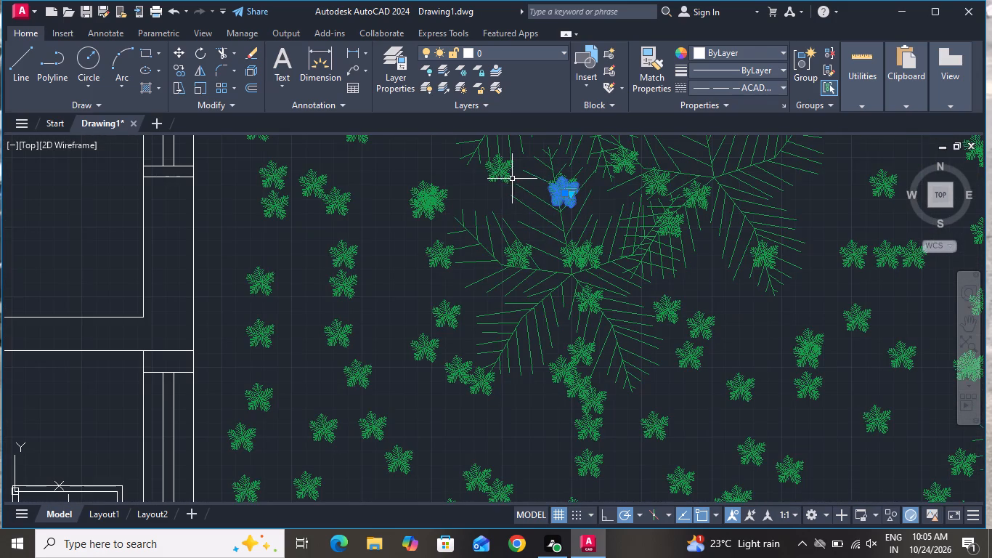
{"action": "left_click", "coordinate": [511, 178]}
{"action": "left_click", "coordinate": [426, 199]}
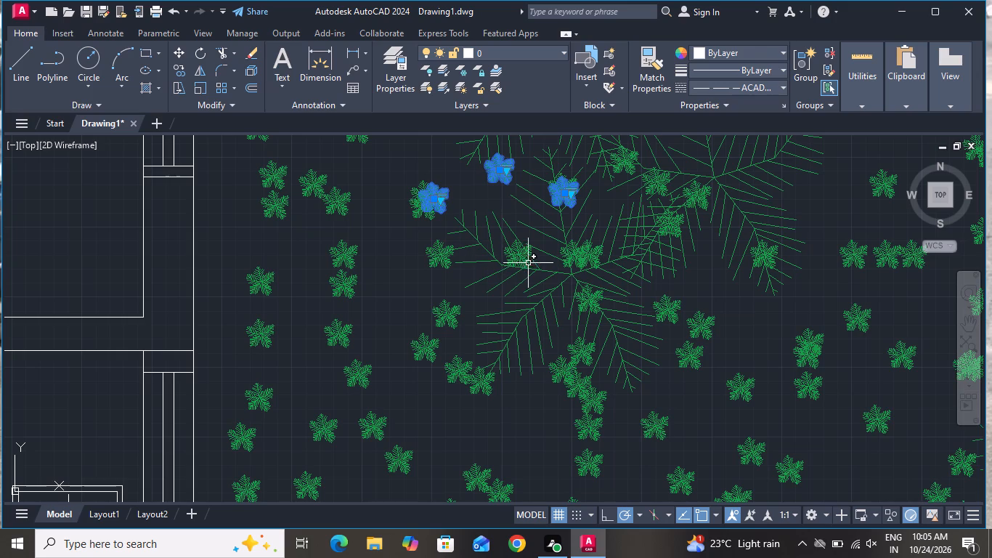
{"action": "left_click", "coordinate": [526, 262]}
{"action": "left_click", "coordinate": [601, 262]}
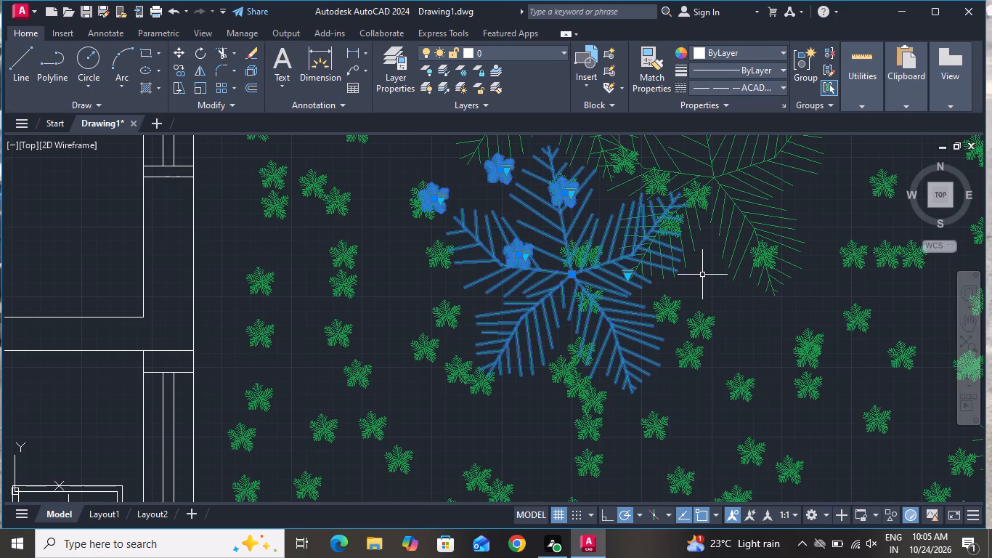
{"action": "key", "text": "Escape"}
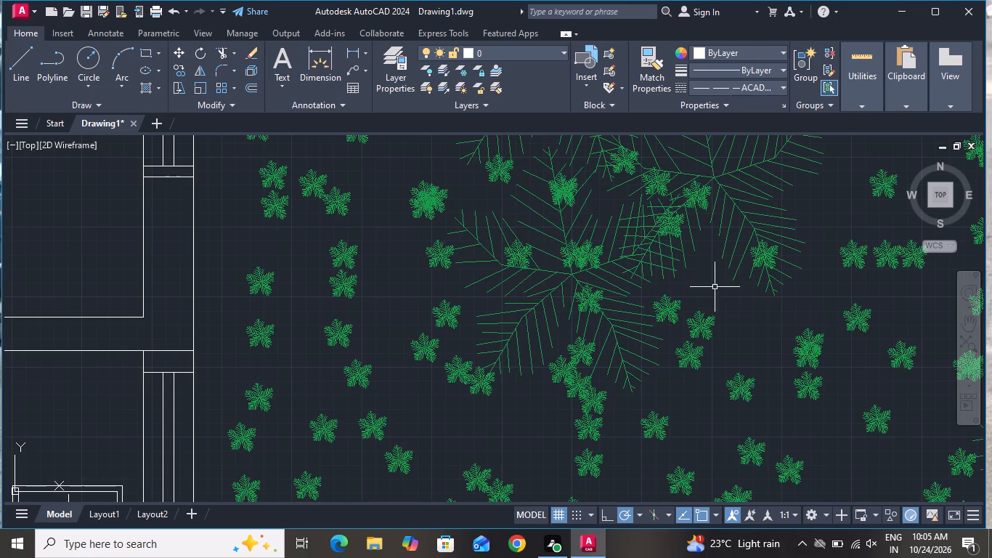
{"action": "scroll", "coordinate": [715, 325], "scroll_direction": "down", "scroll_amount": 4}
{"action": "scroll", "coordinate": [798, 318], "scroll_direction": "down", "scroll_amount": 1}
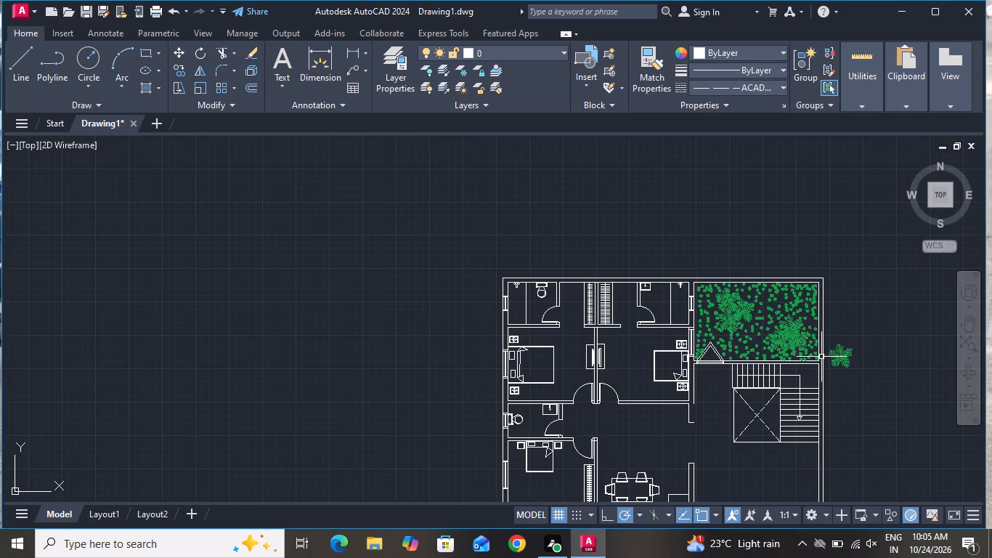
Delete the scattered small palms in the gap between the two large palm clusters of the planted room.
{"action": "scroll", "coordinate": [812, 304], "scroll_direction": "up", "scroll_amount": 1}
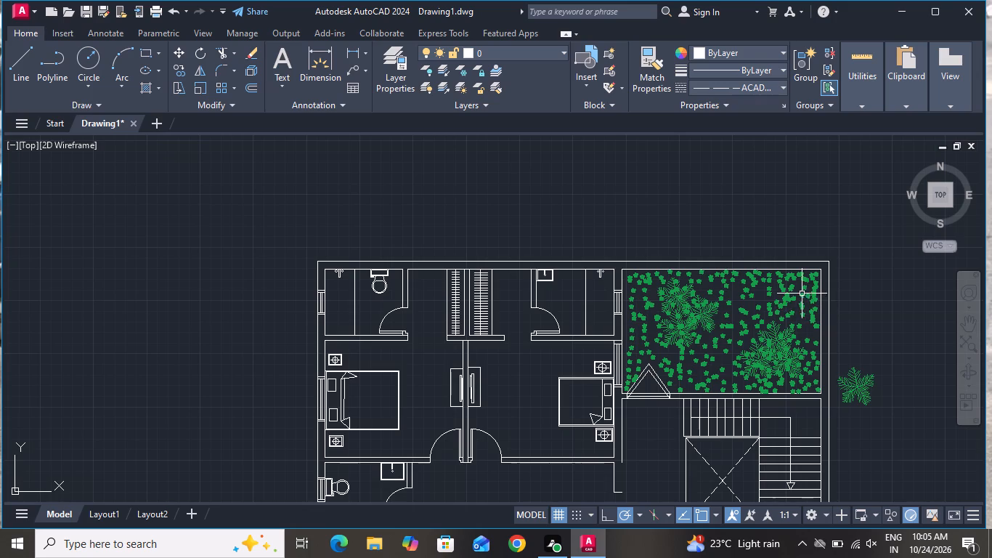
{"action": "scroll", "coordinate": [793, 293], "scroll_direction": "up", "scroll_amount": 1}
{"action": "scroll", "coordinate": [731, 315], "scroll_direction": "up", "scroll_amount": 1}
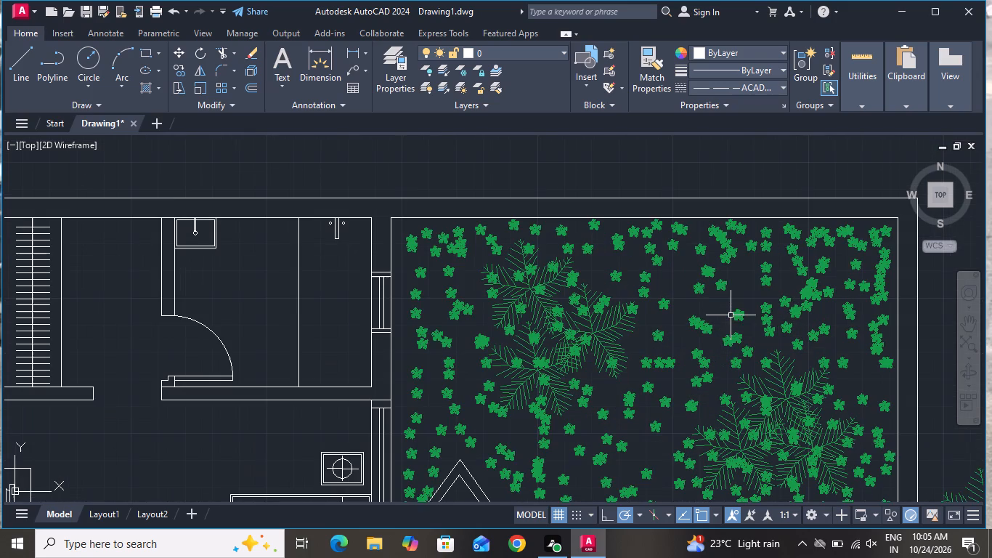
{"action": "left_click", "coordinate": [700, 320]}
{"action": "left_click", "coordinate": [692, 357]}
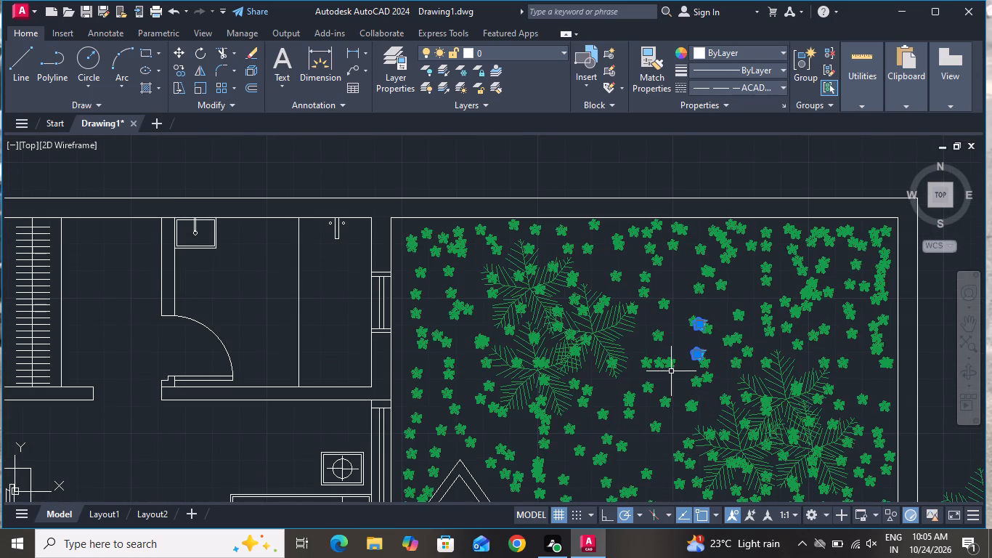
{"action": "left_click", "coordinate": [671, 371]}
{"action": "left_click", "coordinate": [664, 334]}
{"action": "left_click", "coordinate": [664, 312]}
{"action": "left_click", "coordinate": [662, 347]}
{"action": "left_click", "coordinate": [669, 308]}
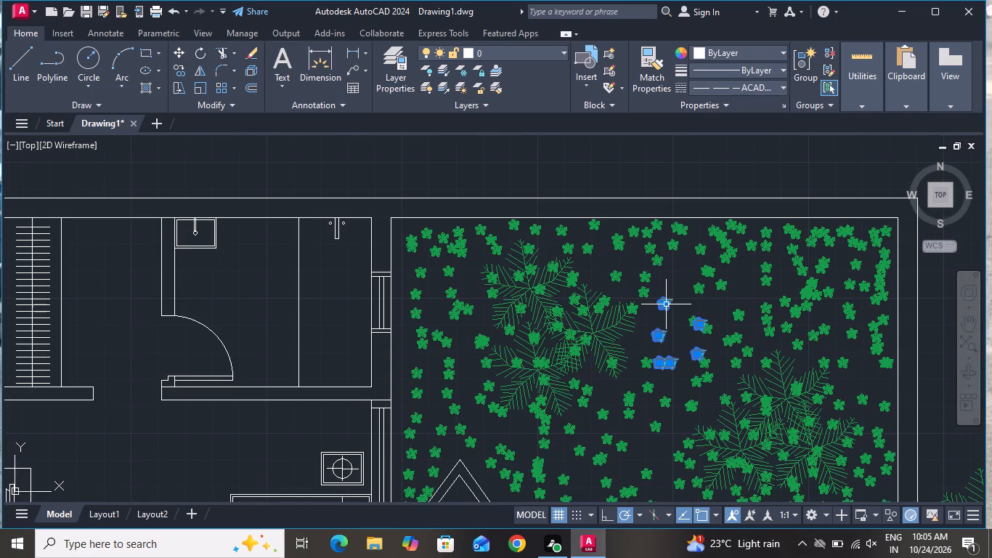
{"action": "left_click", "coordinate": [703, 345]}
{"action": "double_click", "coordinate": [702, 381]}
{"action": "left_click", "coordinate": [632, 400]}
{"action": "left_click", "coordinate": [677, 393]}
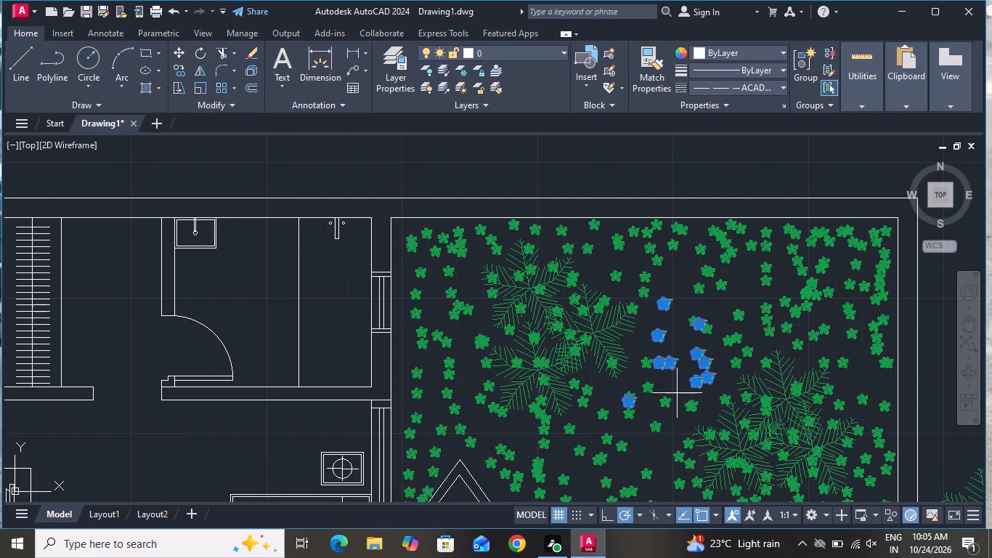
{"action": "left_click", "coordinate": [611, 418]}
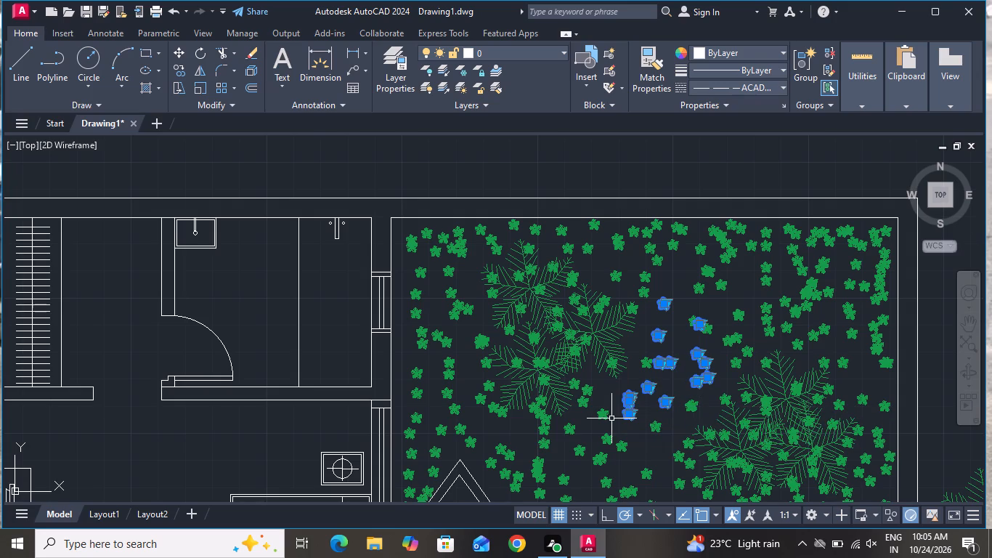
{"action": "key", "text": "Delete"}
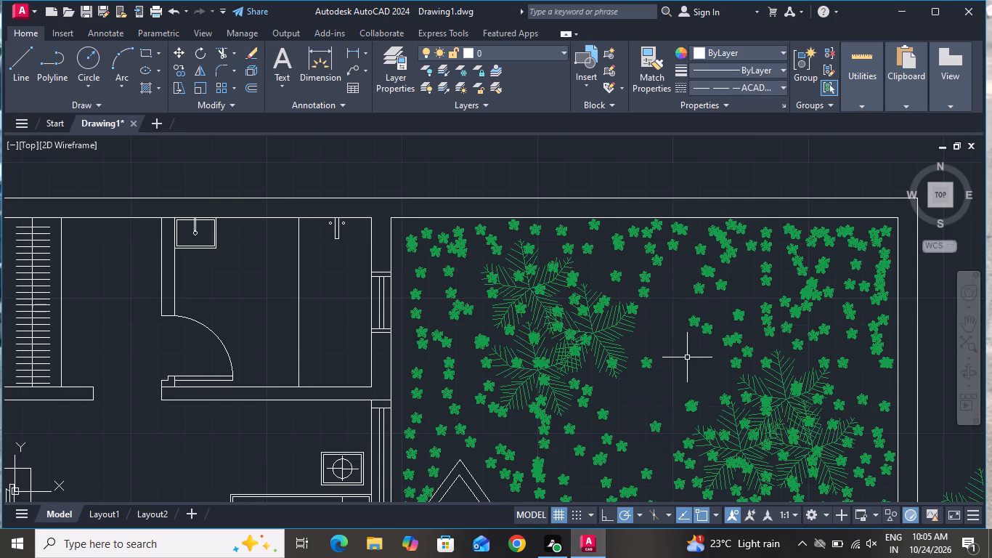
Delete the easternmost large palm of the northwest cluster together with the small palm just southeast of it.
{"action": "left_click", "coordinate": [675, 355]}
{"action": "left_click", "coordinate": [627, 384]}
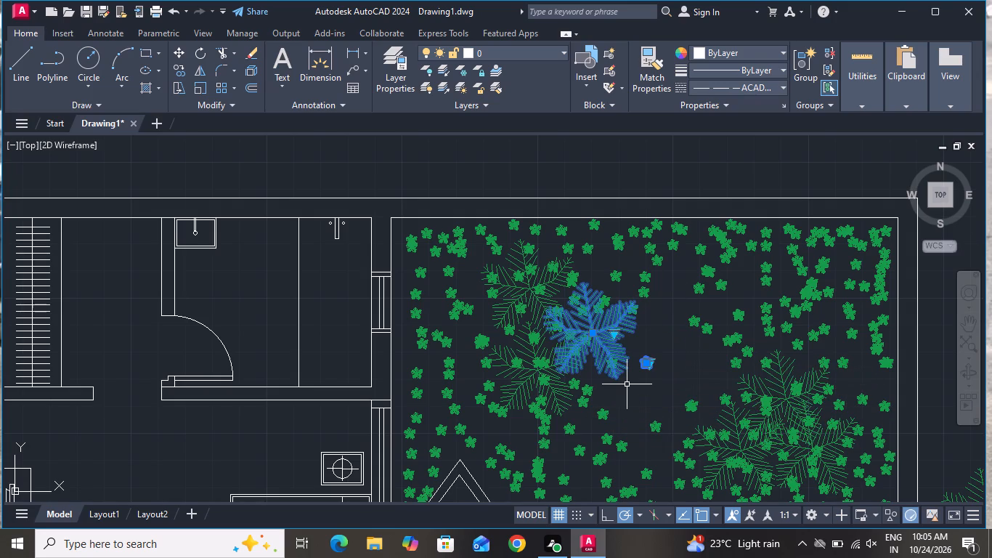
{"action": "key", "text": "Delete"}
Copy the northern large palm of the northwest cluster to the southwest, near the planted room's west wall.
{"action": "scroll", "coordinate": [745, 294], "scroll_direction": "down", "scroll_amount": 2}
{"action": "scroll", "coordinate": [681, 285], "scroll_direction": "up", "scroll_amount": 3}
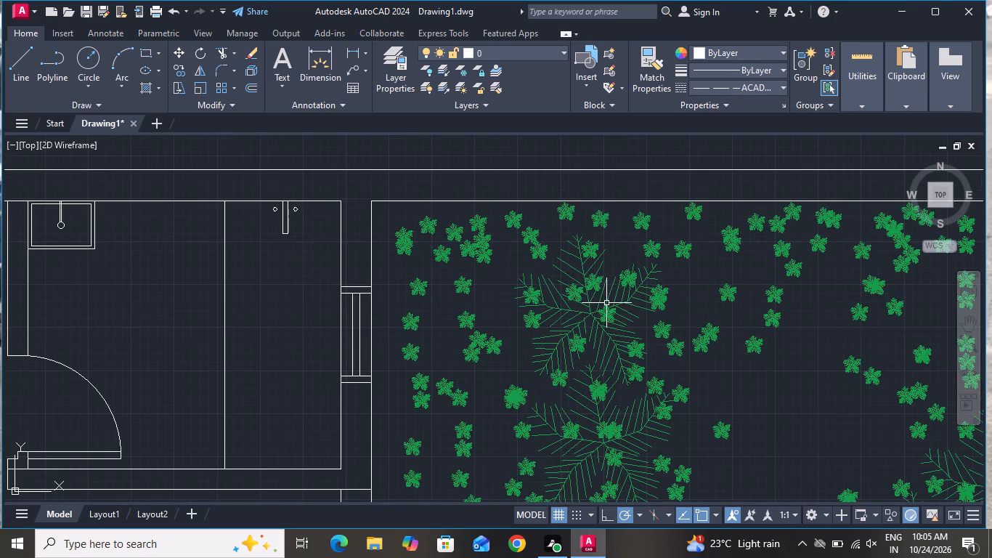
{"action": "left_click", "coordinate": [598, 304]}
{"action": "left_click", "coordinate": [170, 68]}
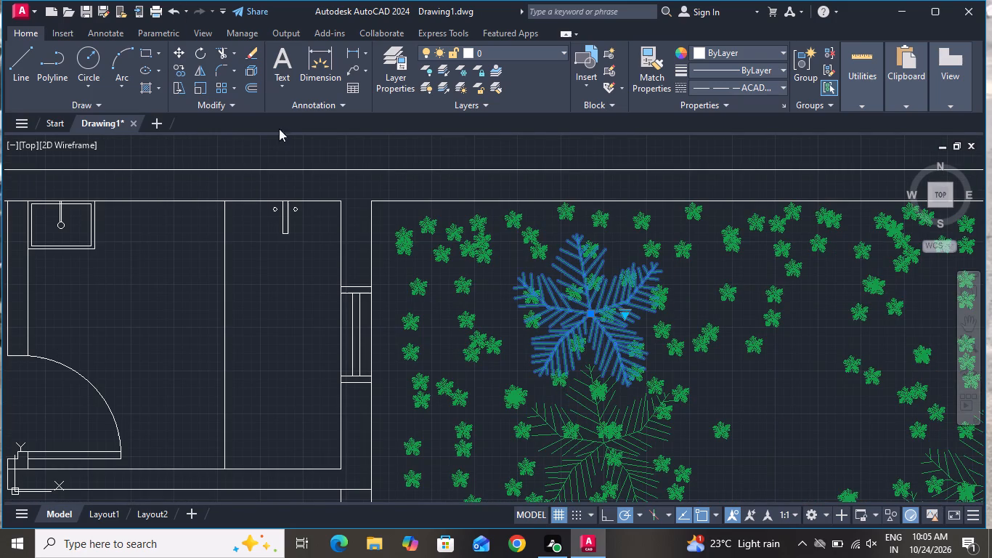
{"action": "left_click", "coordinate": [177, 73]}
{"action": "scroll", "coordinate": [498, 153], "scroll_direction": "down", "scroll_amount": 2}
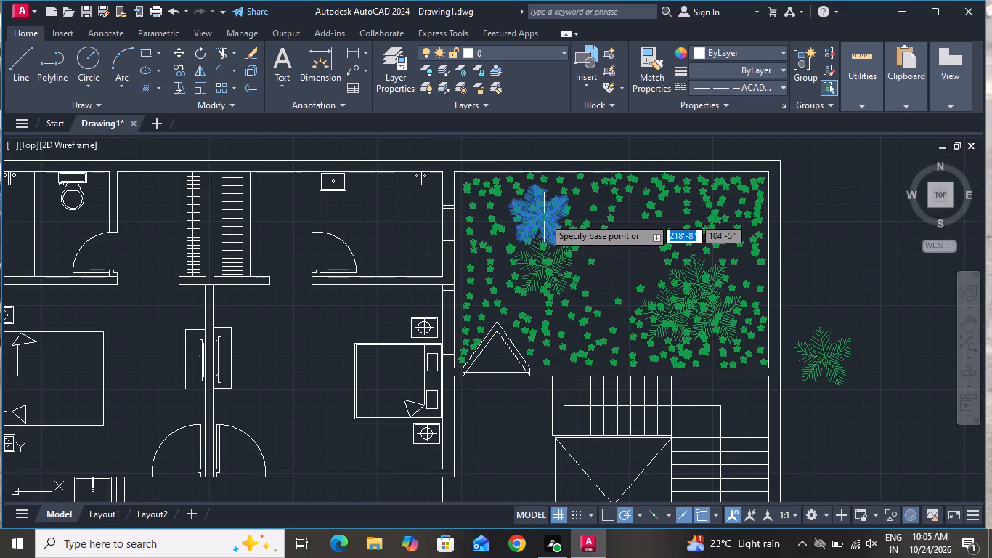
{"action": "left_click", "coordinate": [544, 217]}
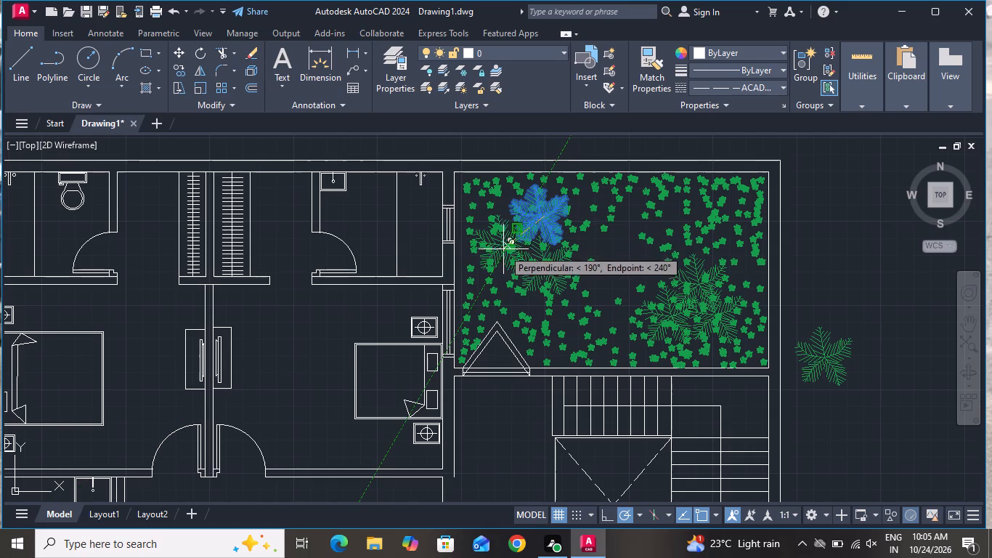
{"action": "left_click", "coordinate": [501, 251]}
{"action": "right_click", "coordinate": [507, 256]}
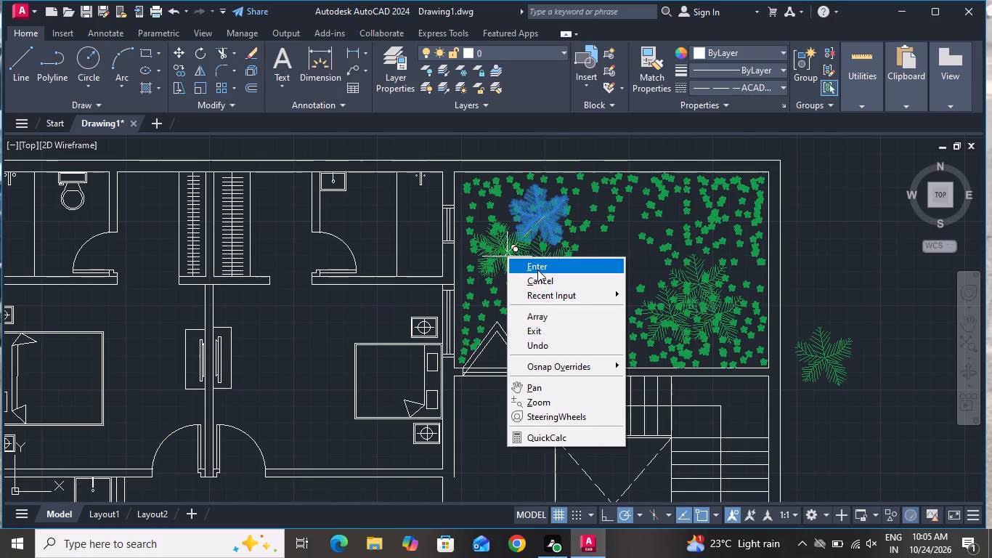
{"action": "left_click", "coordinate": [537, 289]}
{"action": "left_click", "coordinate": [543, 278]}
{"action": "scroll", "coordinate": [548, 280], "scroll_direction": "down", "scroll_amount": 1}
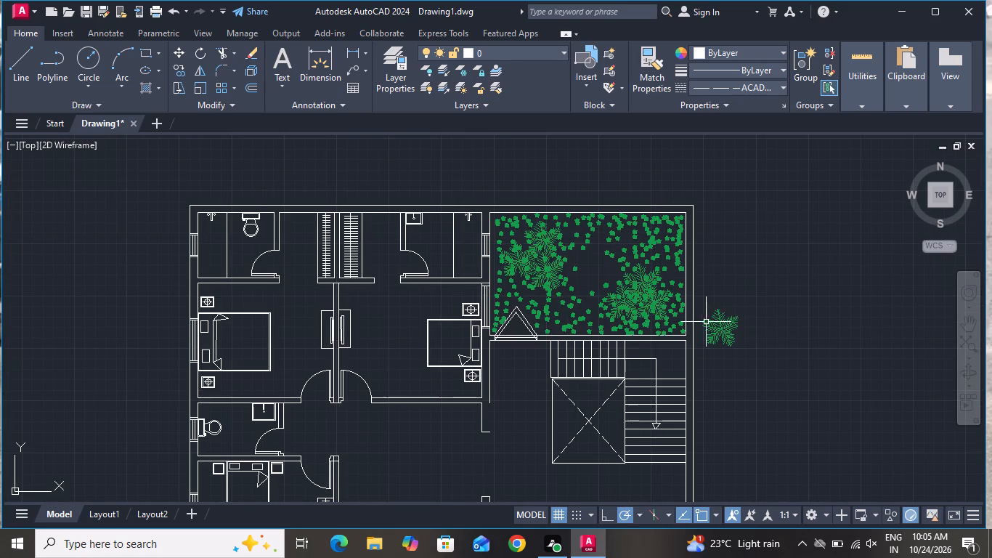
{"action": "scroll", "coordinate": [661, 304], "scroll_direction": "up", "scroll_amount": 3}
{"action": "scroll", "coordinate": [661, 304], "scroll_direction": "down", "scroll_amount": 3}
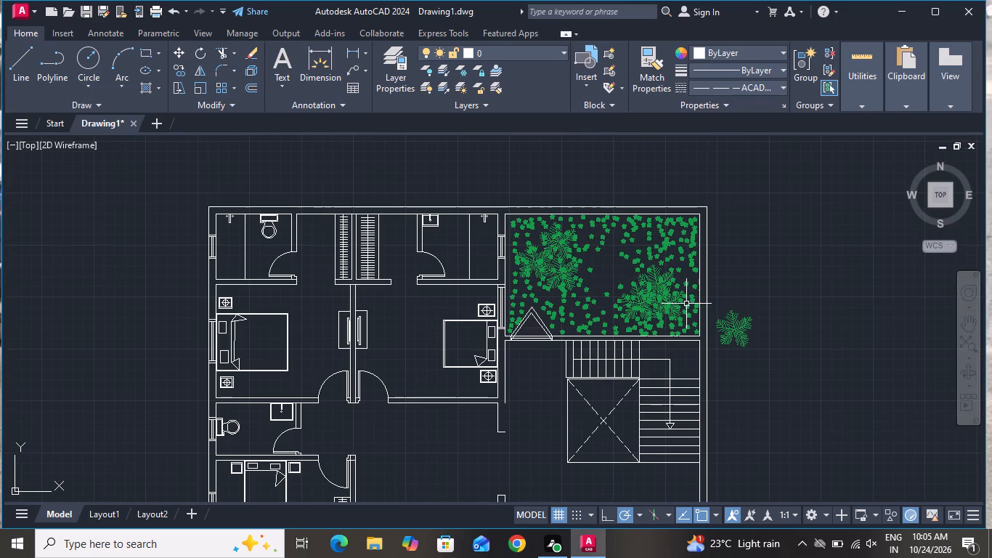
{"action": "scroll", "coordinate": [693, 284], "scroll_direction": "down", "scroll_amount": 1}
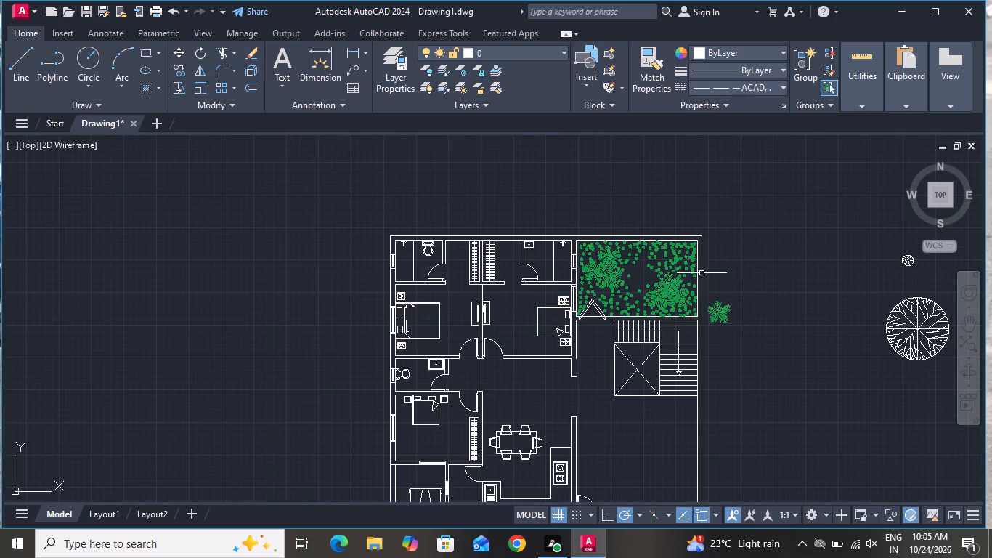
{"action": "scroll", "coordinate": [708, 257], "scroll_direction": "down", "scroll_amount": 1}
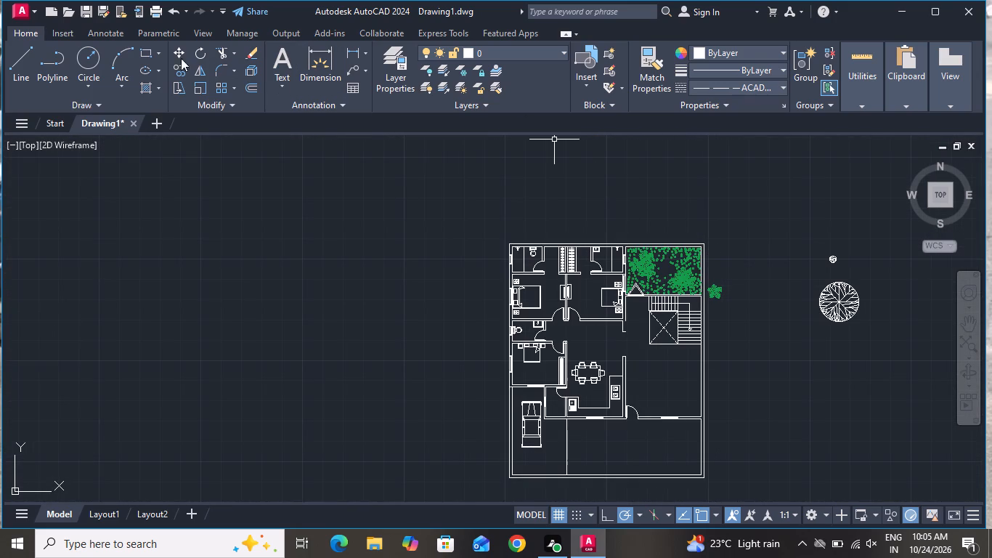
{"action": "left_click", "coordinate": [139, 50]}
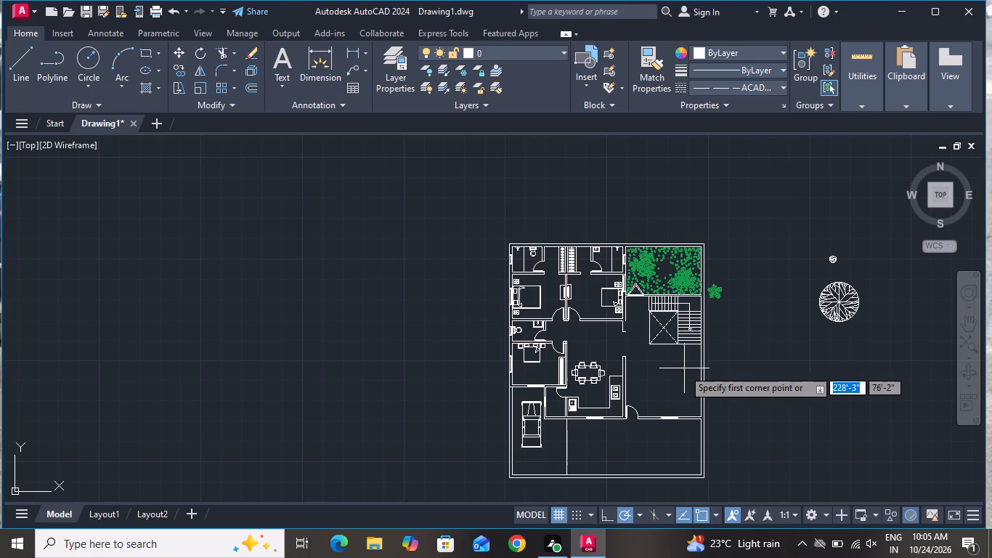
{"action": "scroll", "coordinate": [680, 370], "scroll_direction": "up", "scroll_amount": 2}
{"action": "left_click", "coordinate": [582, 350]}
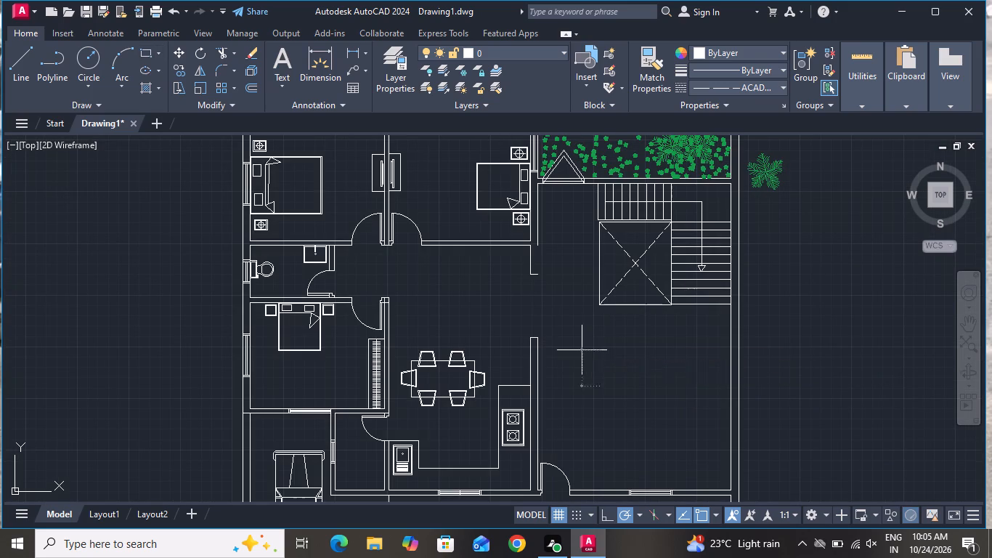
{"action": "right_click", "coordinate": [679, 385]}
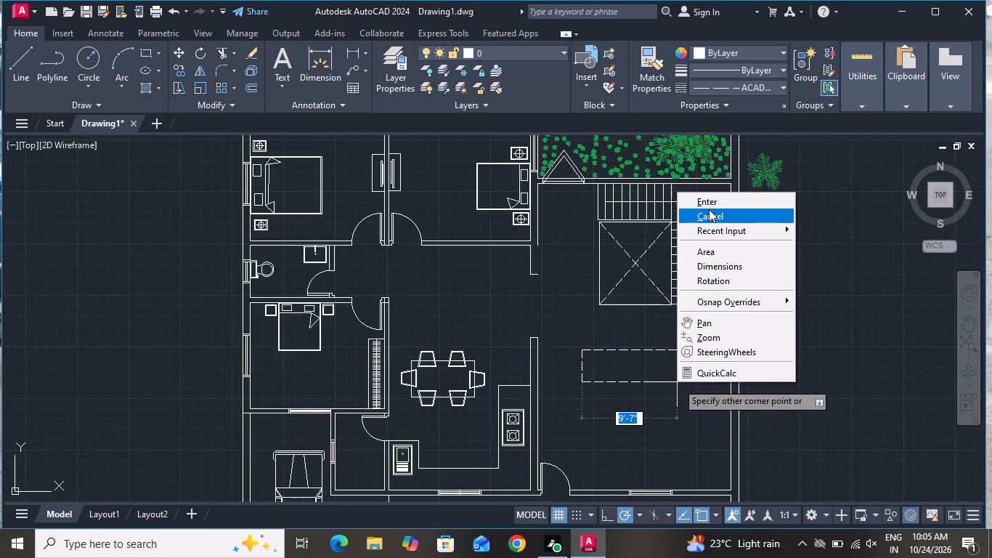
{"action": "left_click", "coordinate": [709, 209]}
Set the current linetype to ByLayer and draw a long rectangle about 2'-11" deep in the open room south of the staircase.
{"action": "left_click", "coordinate": [716, 90]}
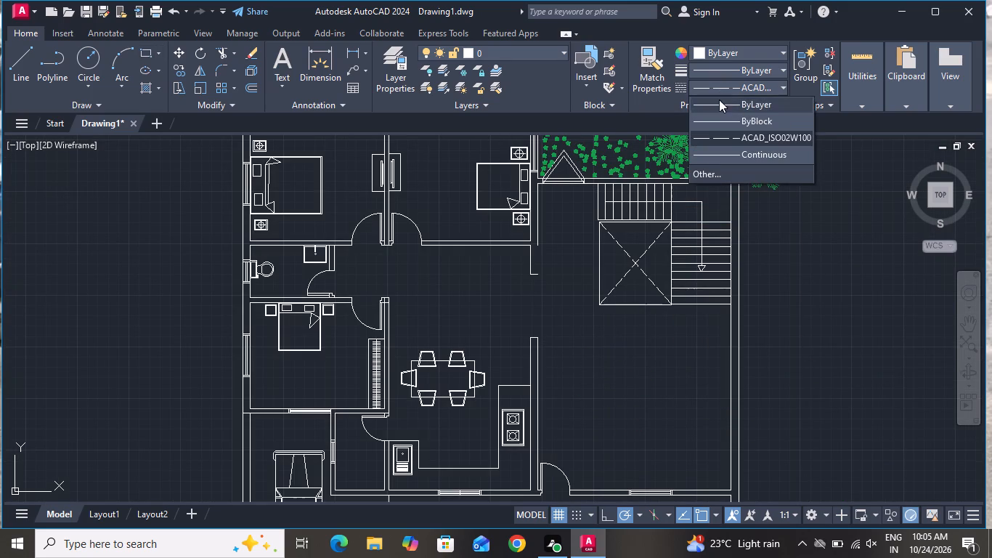
{"action": "left_click", "coordinate": [719, 102]}
{"action": "left_click", "coordinate": [151, 52]}
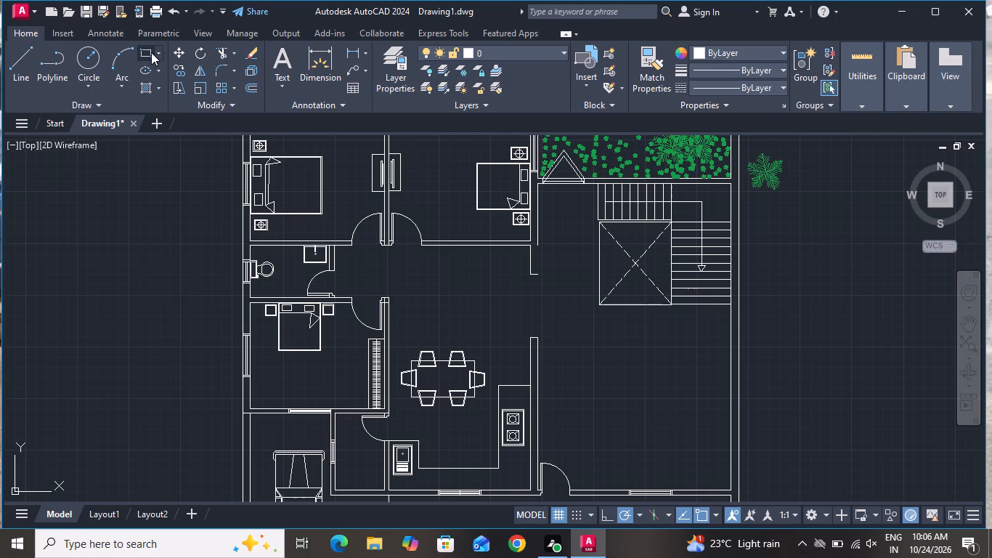
{"action": "left_click", "coordinate": [575, 368]}
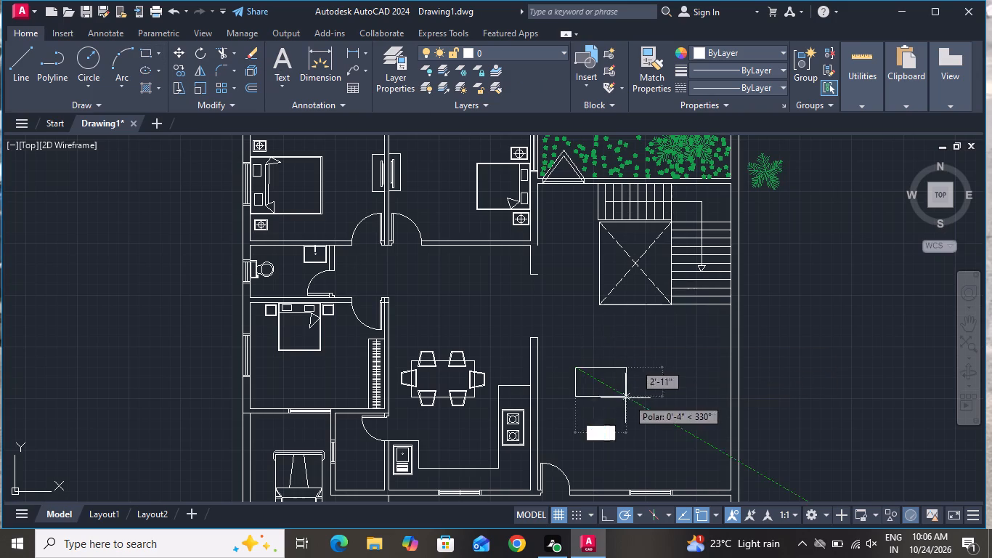
{"action": "left_click", "coordinate": [683, 397]}
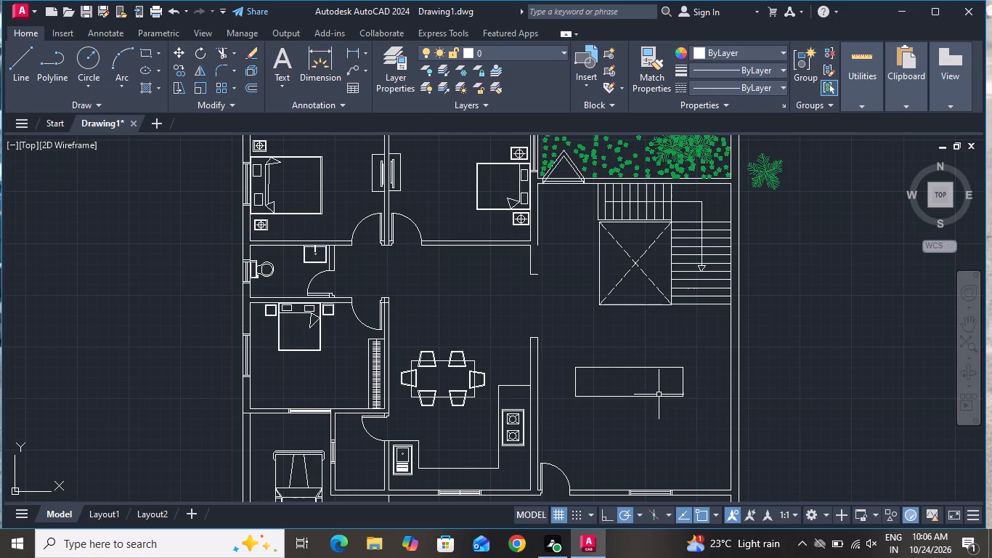
{"action": "scroll", "coordinate": [653, 393], "scroll_direction": "up", "scroll_amount": 1}
{"action": "scroll", "coordinate": [653, 393], "scroll_direction": "down", "scroll_amount": 1}
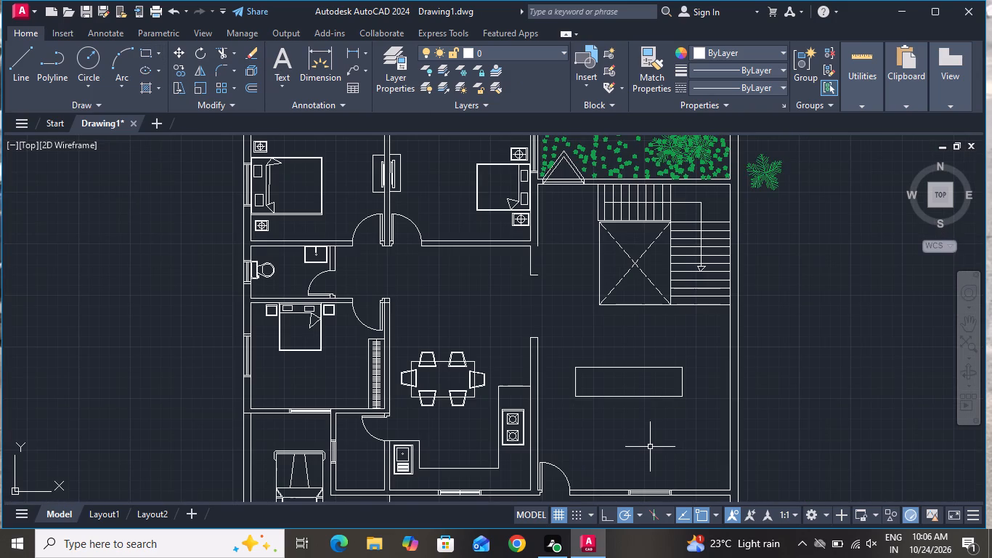
Offset the new rectangle 1" inward.
{"action": "type", "text": "o 1"}
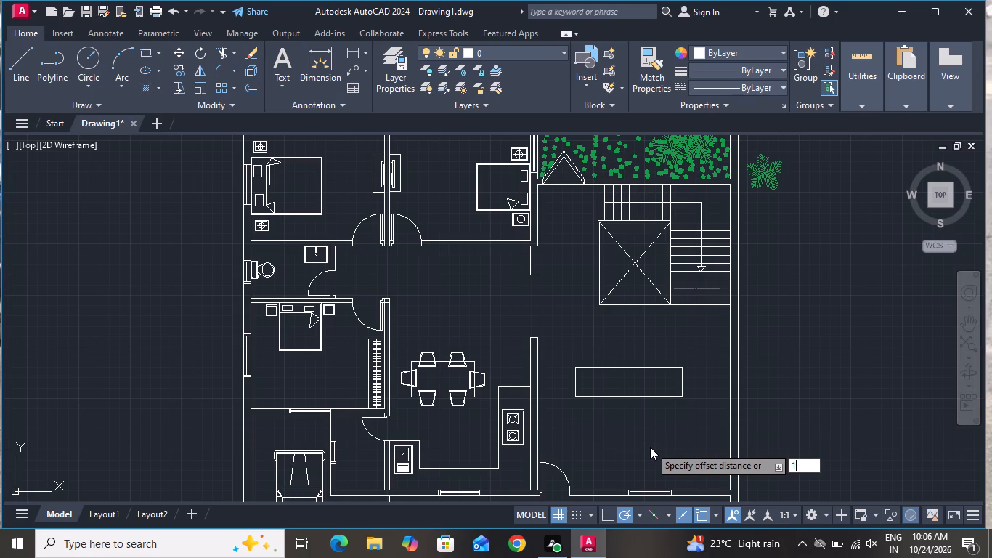
{"action": "key", "text": "shift+quotedbl"}
{"action": "key", "text": "Return"}
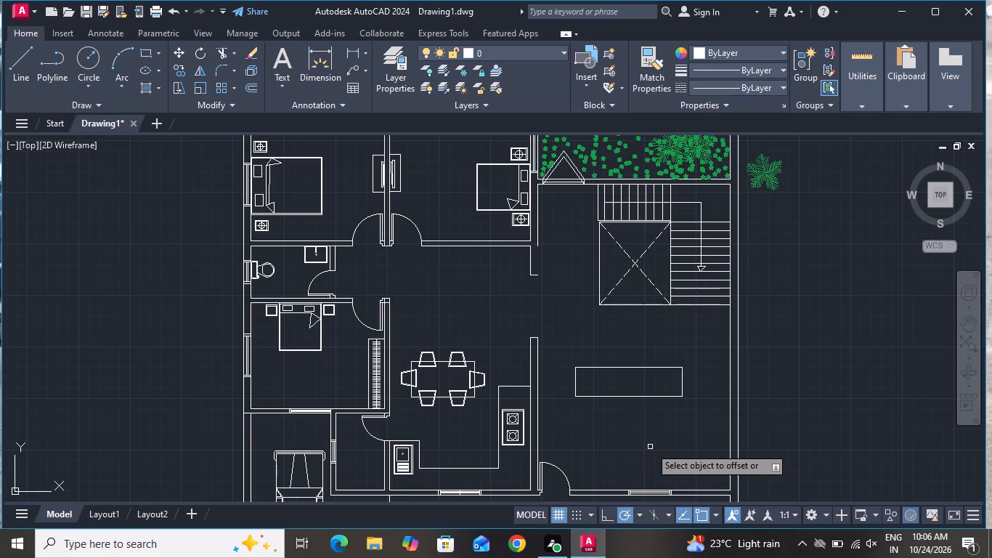
{"action": "scroll", "coordinate": [661, 395], "scroll_direction": "up", "scroll_amount": 3}
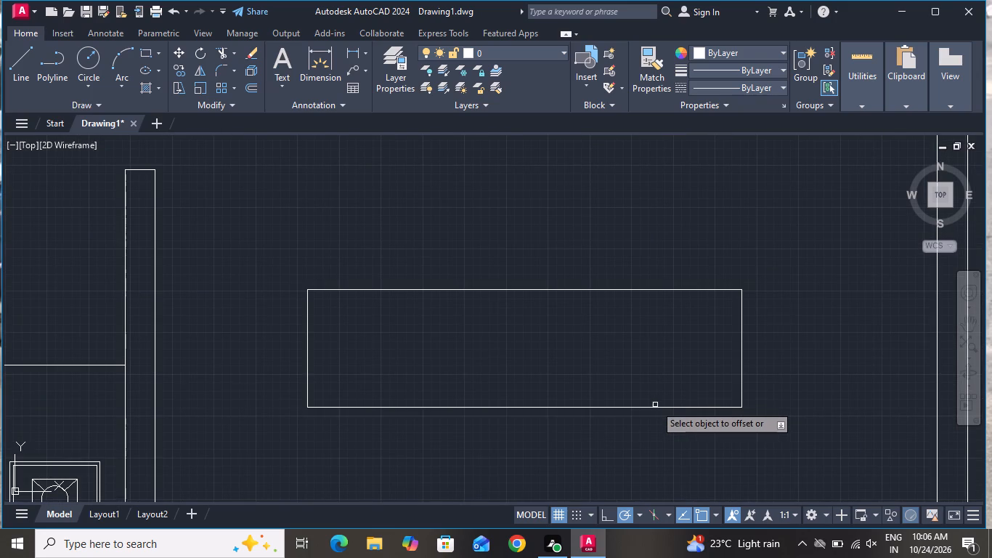
{"action": "left_click", "coordinate": [653, 412]}
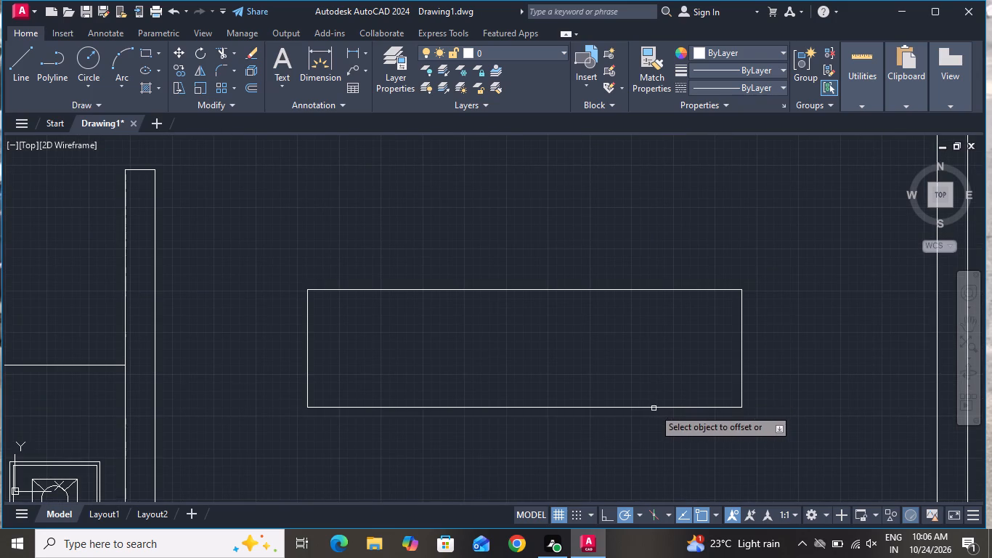
{"action": "left_click", "coordinate": [654, 408]}
{"action": "left_click", "coordinate": [660, 381]}
{"action": "right_click", "coordinate": [660, 381]}
{"action": "left_click", "coordinate": [694, 328]}
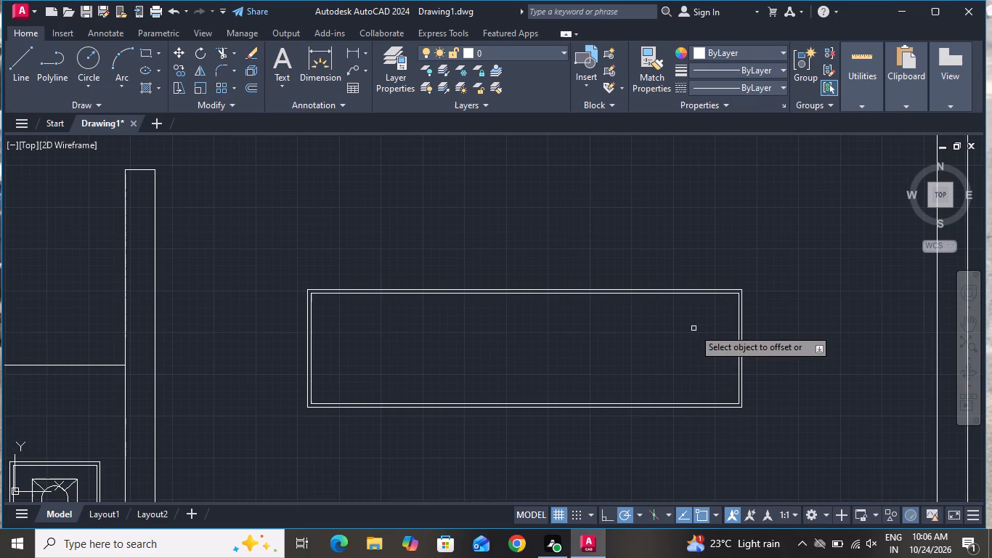
{"action": "right_click", "coordinate": [694, 328]}
{"action": "left_click", "coordinate": [704, 341]}
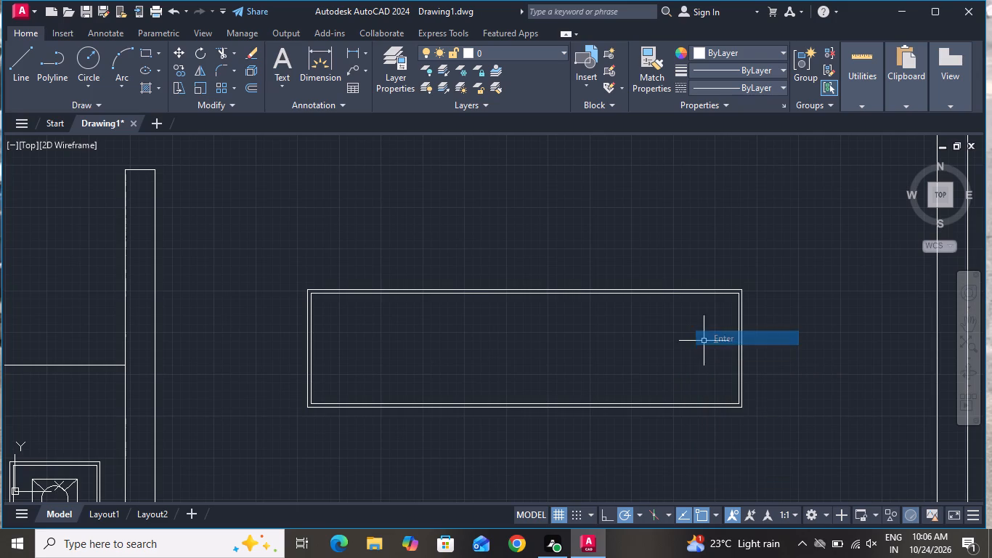
Draw a vertical line about 2'-10" long across the rectangle, about one third of its length from the west end.
{"action": "left_click", "coordinate": [19, 53]}
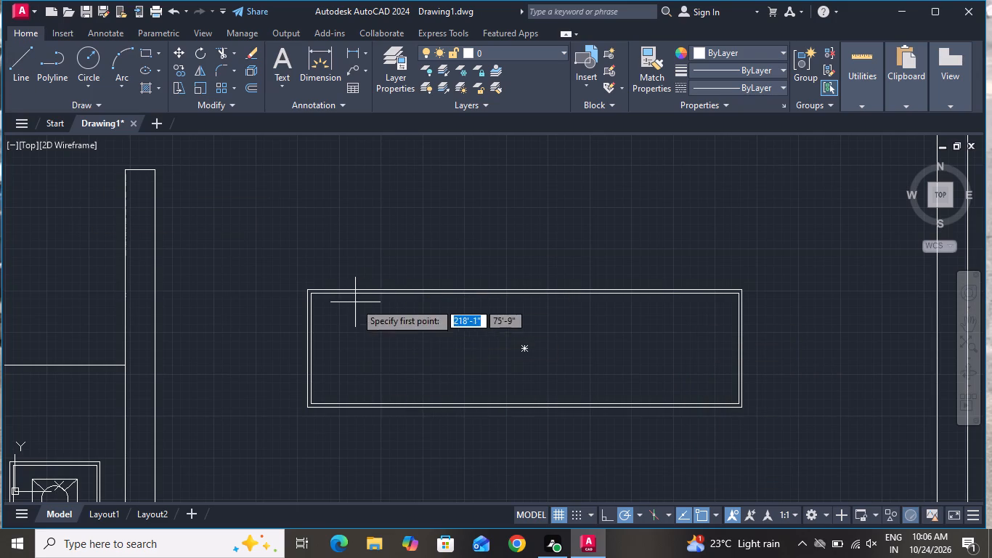
{"action": "left_click", "coordinate": [453, 288]}
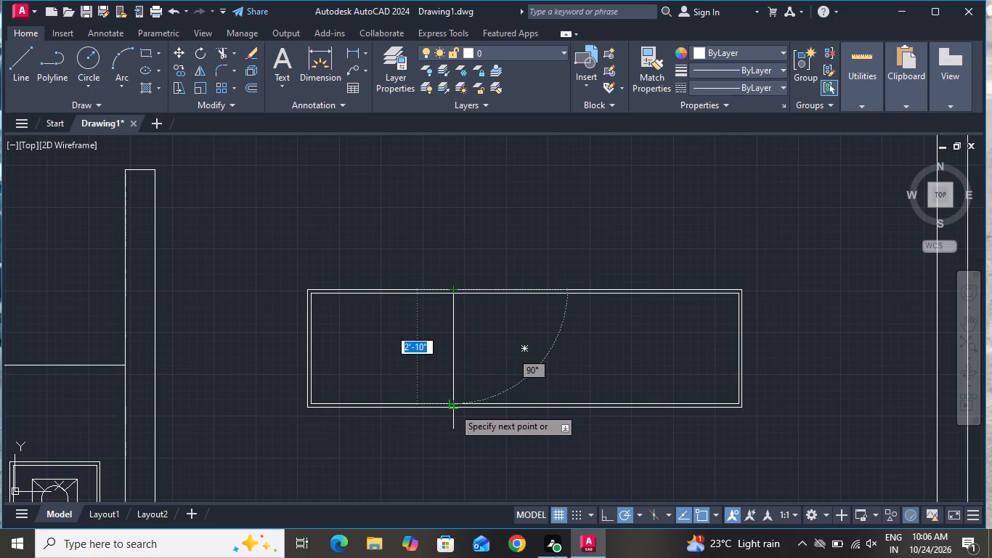
{"action": "left_click", "coordinate": [453, 408]}
{"action": "right_click", "coordinate": [453, 408]}
{"action": "left_click", "coordinate": [490, 275]}
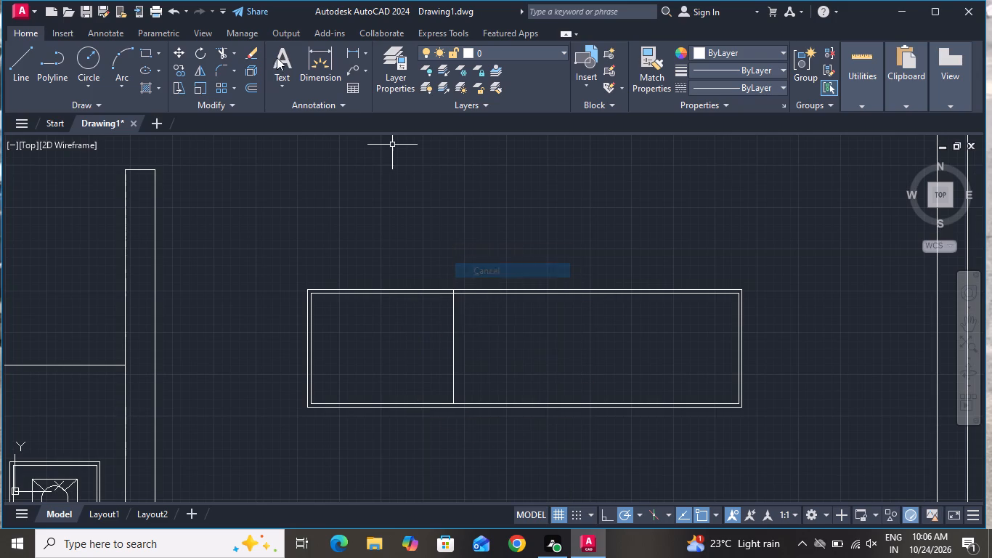
Draw a second vertical divider line about 2'-11" long across the rectangle, about two thirds of its length from the west end.
{"action": "left_click", "coordinate": [17, 66]}
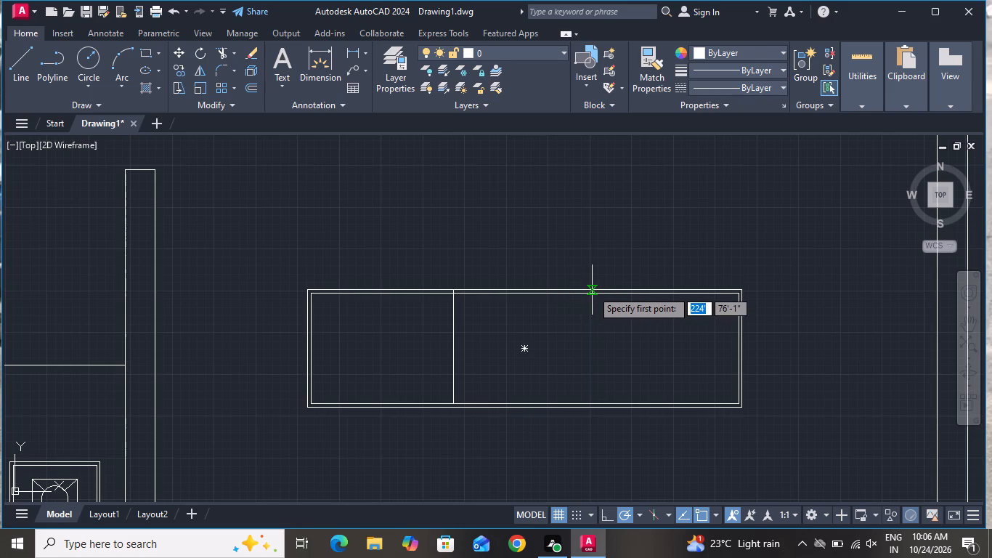
{"action": "left_click", "coordinate": [592, 290]}
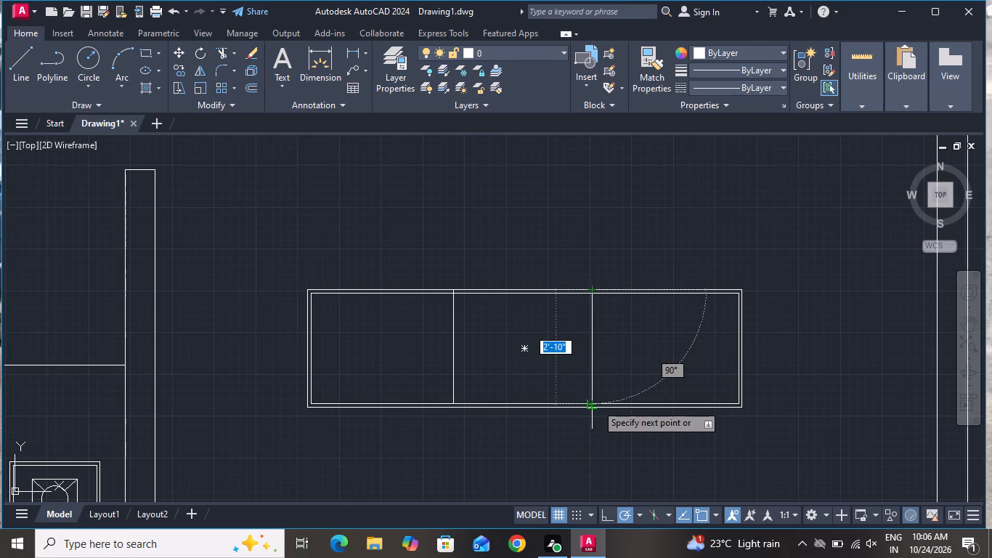
{"action": "left_click", "coordinate": [592, 410]}
{"action": "right_click", "coordinate": [592, 408]}
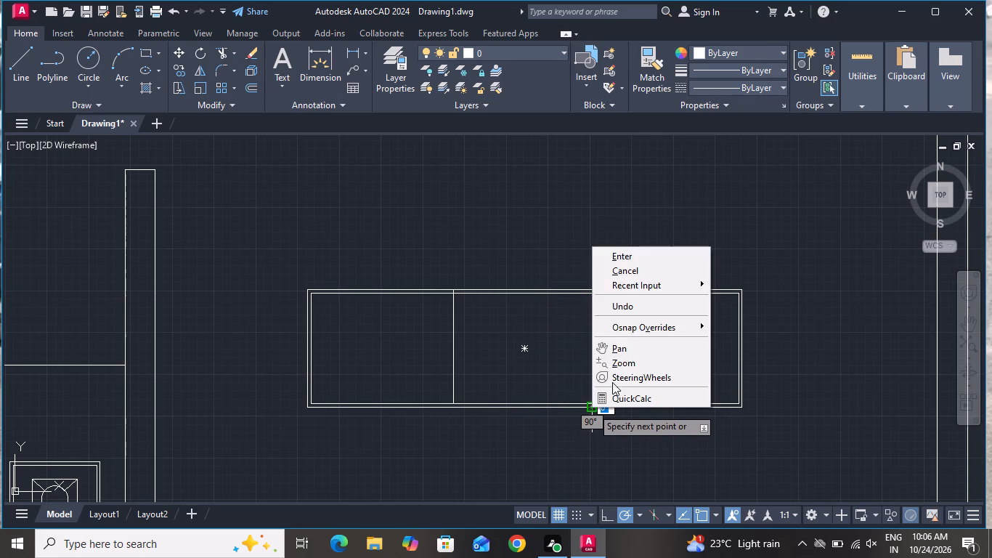
{"action": "left_click", "coordinate": [634, 276]}
Draw a sofa backrest rectangle about 10'-10" by 1' along the north edge of the divided rectangle.
{"action": "scroll", "coordinate": [627, 282], "scroll_direction": "down", "scroll_amount": 2}
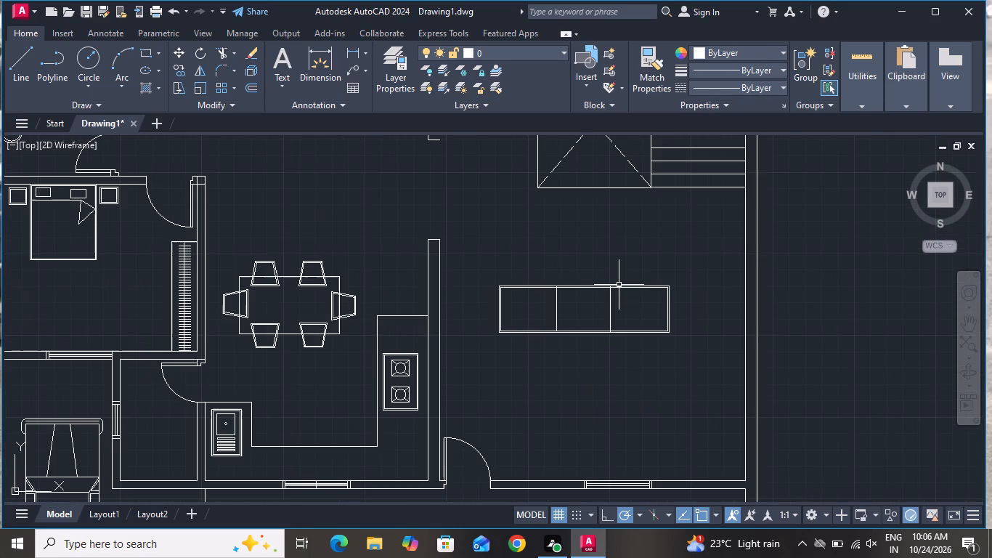
{"action": "left_click", "coordinate": [150, 49]}
{"action": "scroll", "coordinate": [505, 286], "scroll_direction": "up", "scroll_amount": 3}
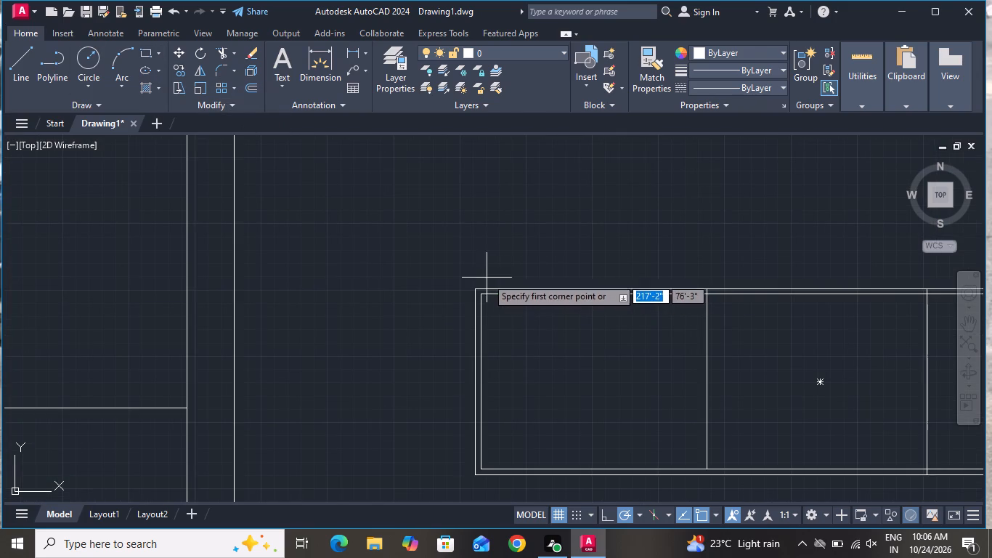
{"action": "left_click", "coordinate": [471, 288]}
{"action": "scroll", "coordinate": [575, 235], "scroll_direction": "down", "scroll_amount": 3}
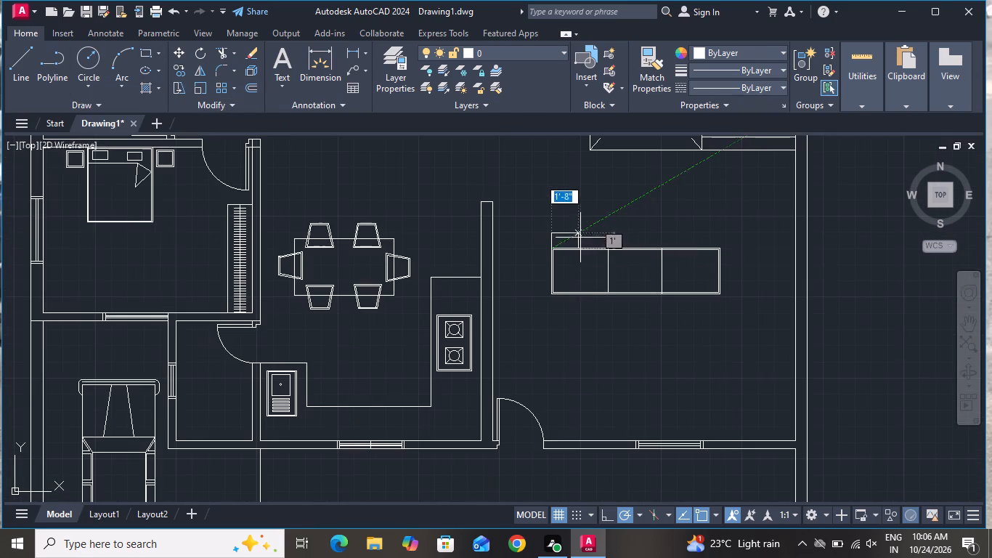
{"action": "left_click", "coordinate": [720, 232]}
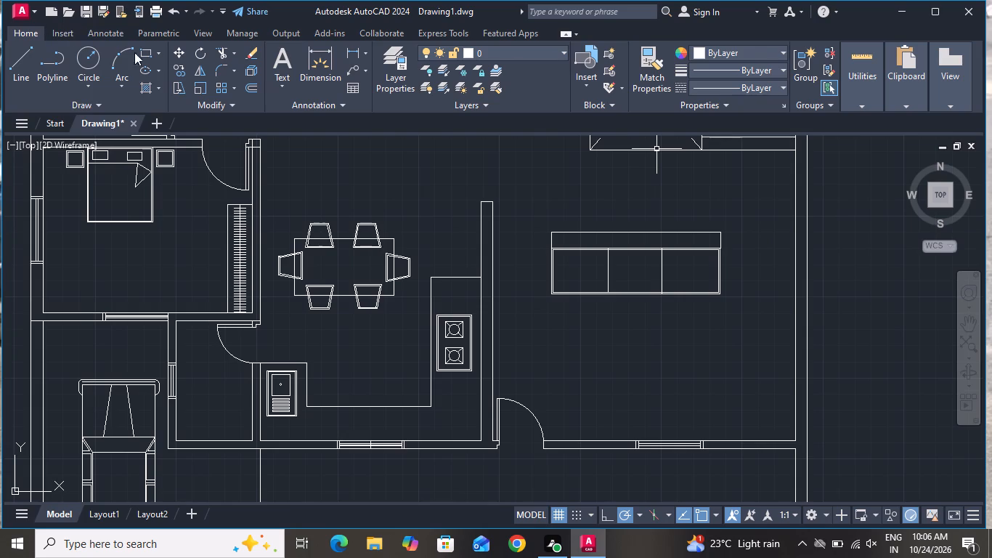
Draw an armrest rectangle about 8" wide and 3'-4" long at the sofa's west end, starting from the backrest's northwest corner.
{"action": "left_click", "coordinate": [145, 48]}
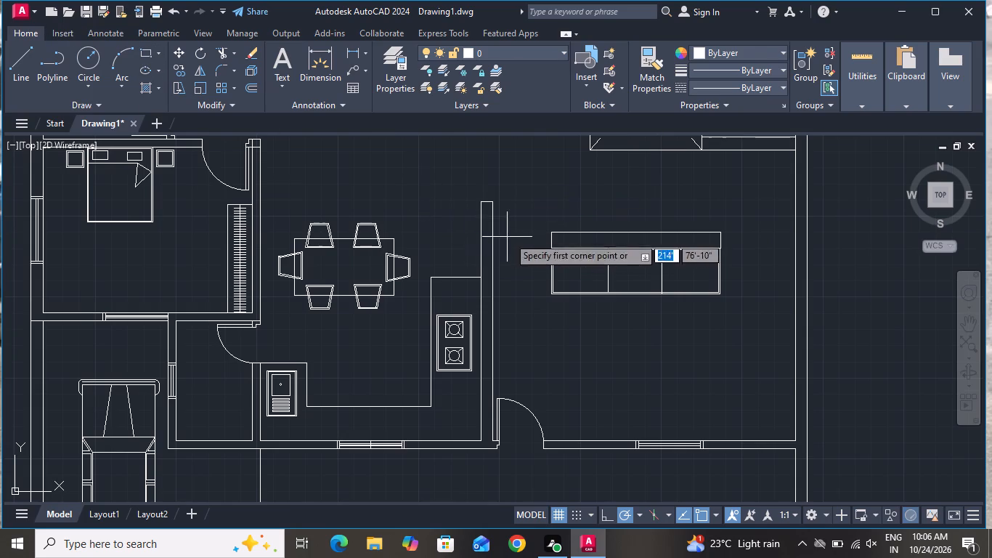
{"action": "scroll", "coordinate": [534, 235], "scroll_direction": "up", "scroll_amount": 2}
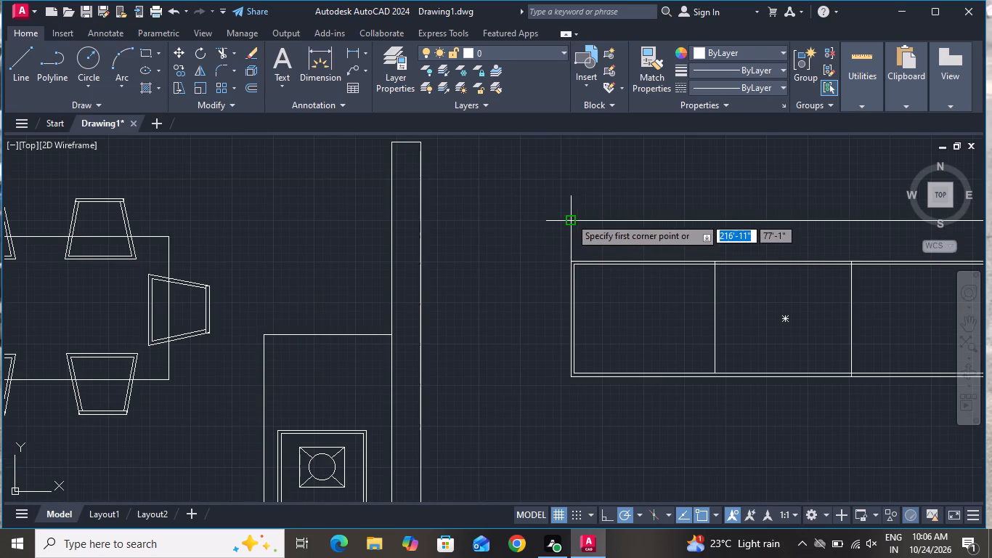
{"action": "left_click", "coordinate": [570, 217]}
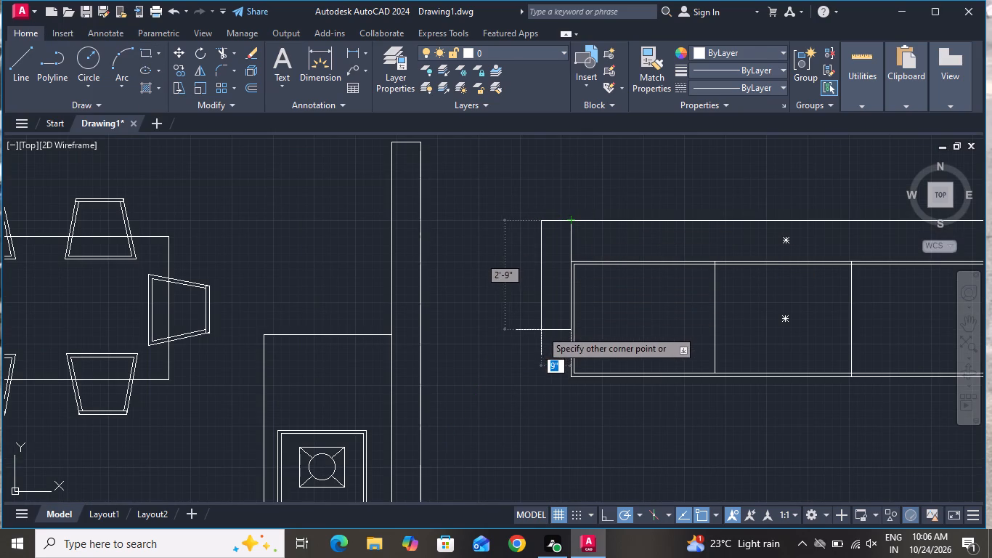
{"action": "left_click", "coordinate": [543, 353]}
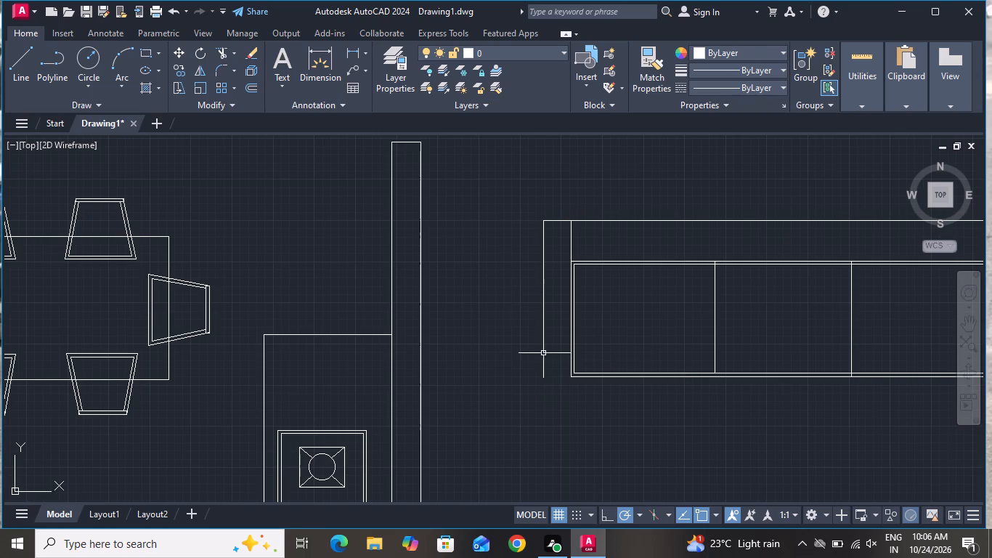
Copy the west armrest to the sofa's east end, placing it against the backrest's northeast corner.
{"action": "left_click", "coordinate": [543, 350]}
{"action": "left_click", "coordinate": [182, 73]}
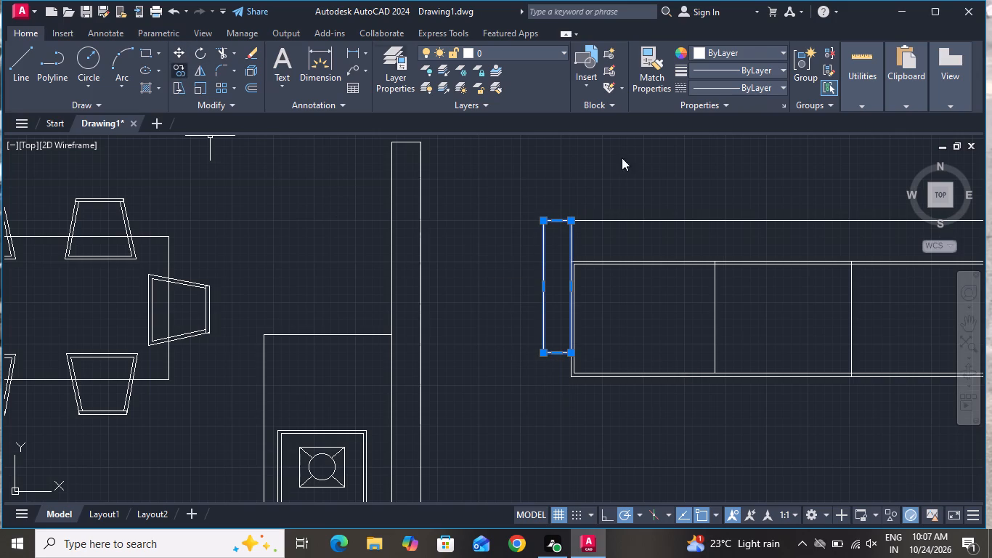
{"action": "left_click", "coordinate": [541, 219]}
{"action": "scroll", "coordinate": [503, 248], "scroll_direction": "down", "scroll_amount": 2}
{"action": "scroll", "coordinate": [696, 247], "scroll_direction": "up", "scroll_amount": 4}
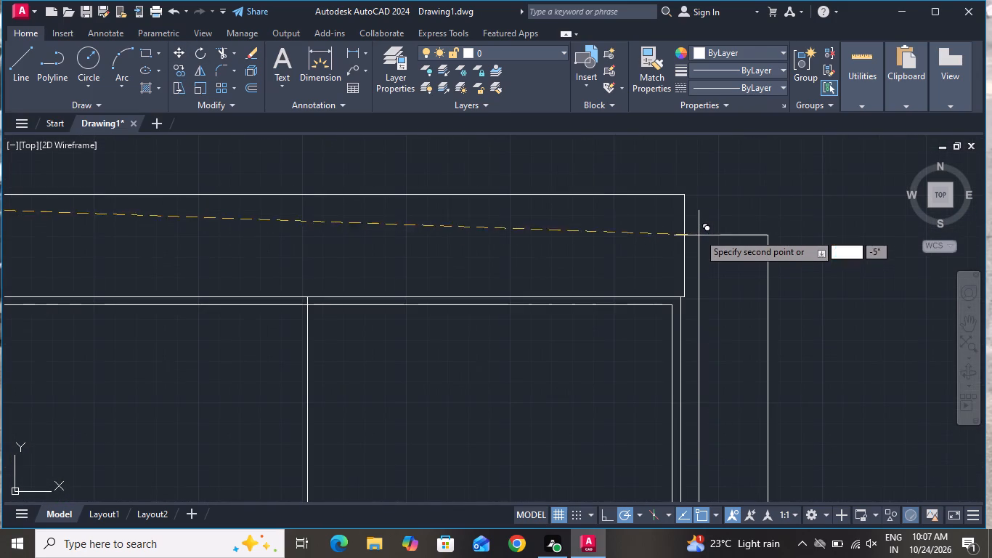
{"action": "left_click", "coordinate": [681, 195]}
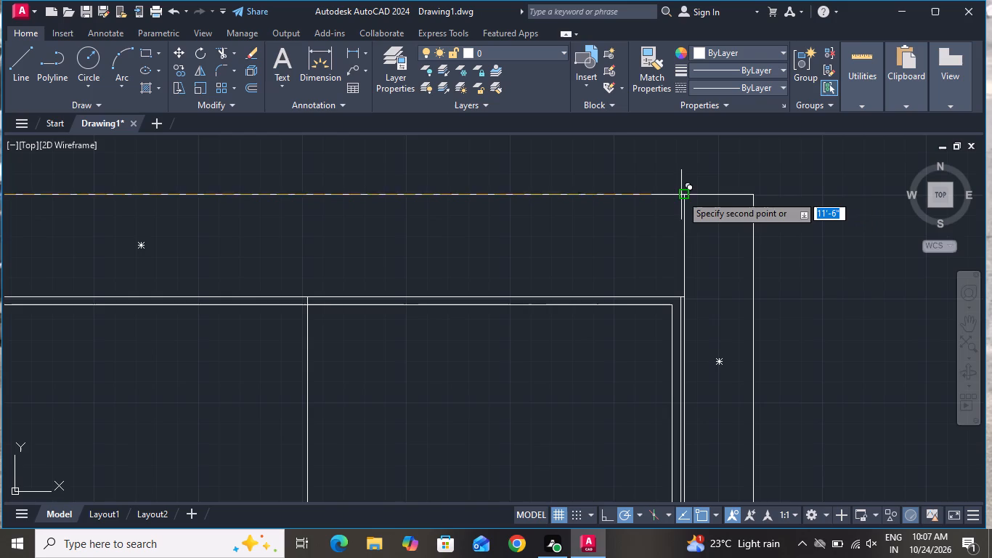
{"action": "scroll", "coordinate": [707, 206], "scroll_direction": "down", "scroll_amount": 3}
{"action": "right_click", "coordinate": [715, 193]}
{"action": "left_click", "coordinate": [742, 215]}
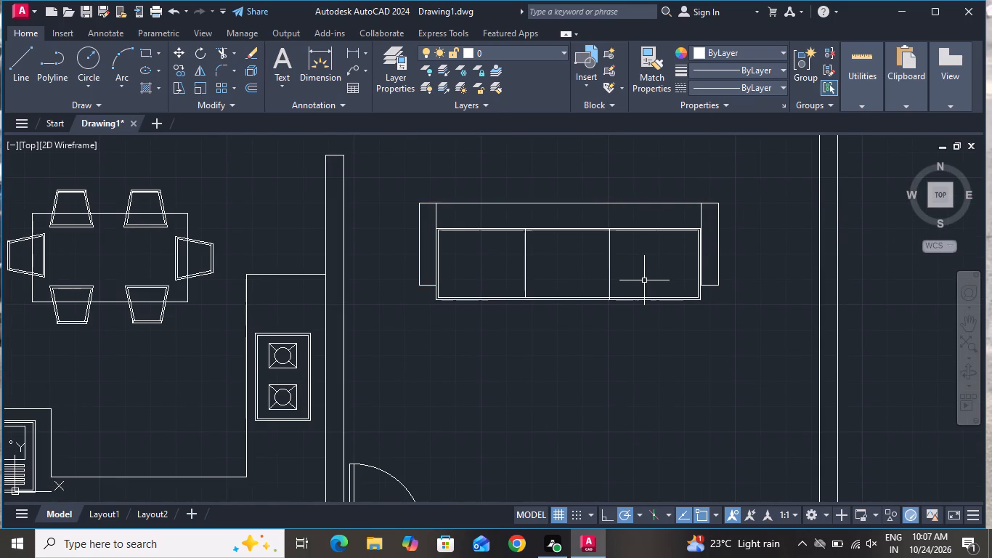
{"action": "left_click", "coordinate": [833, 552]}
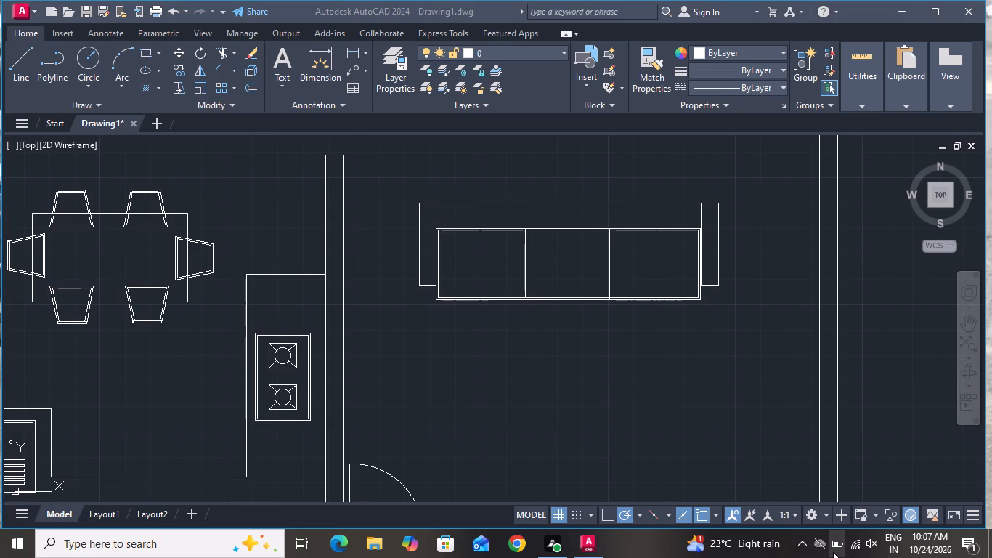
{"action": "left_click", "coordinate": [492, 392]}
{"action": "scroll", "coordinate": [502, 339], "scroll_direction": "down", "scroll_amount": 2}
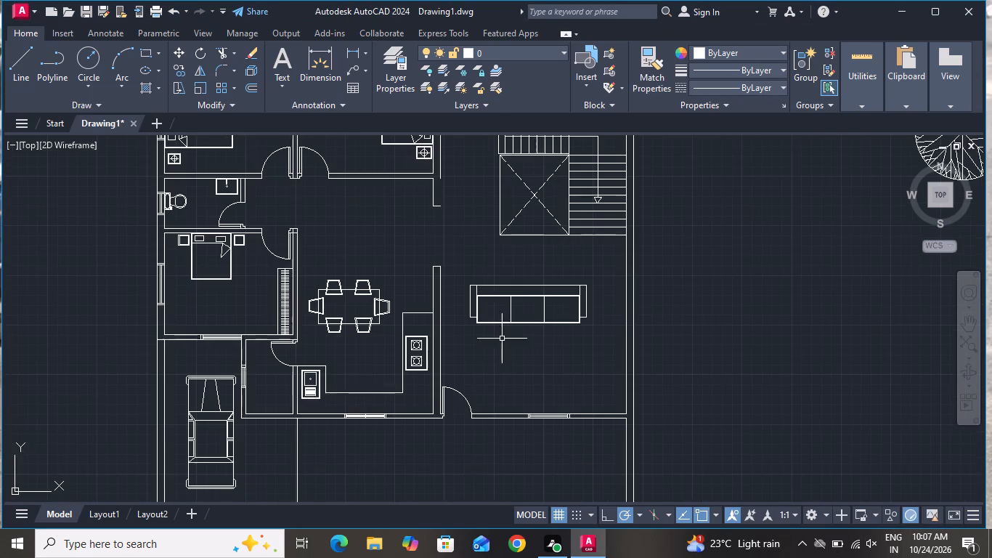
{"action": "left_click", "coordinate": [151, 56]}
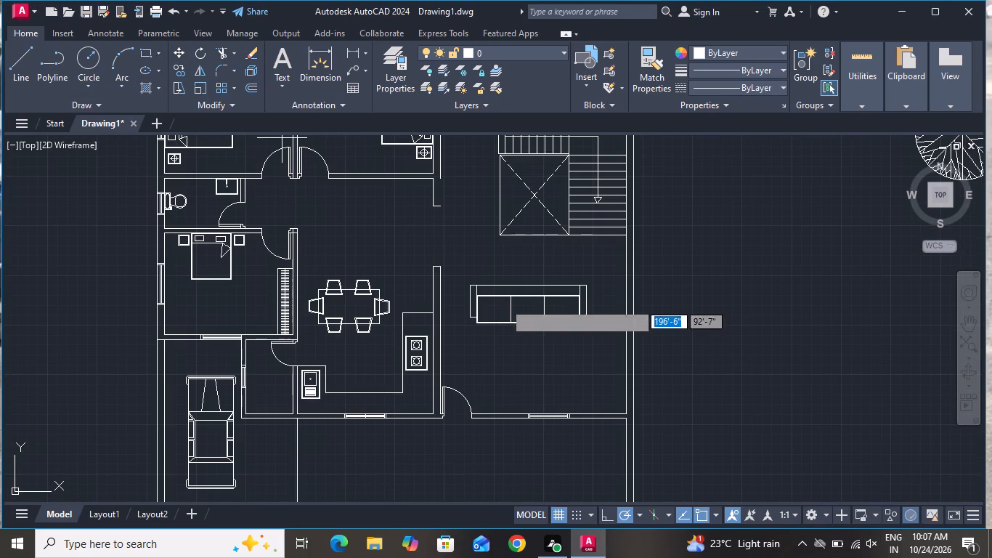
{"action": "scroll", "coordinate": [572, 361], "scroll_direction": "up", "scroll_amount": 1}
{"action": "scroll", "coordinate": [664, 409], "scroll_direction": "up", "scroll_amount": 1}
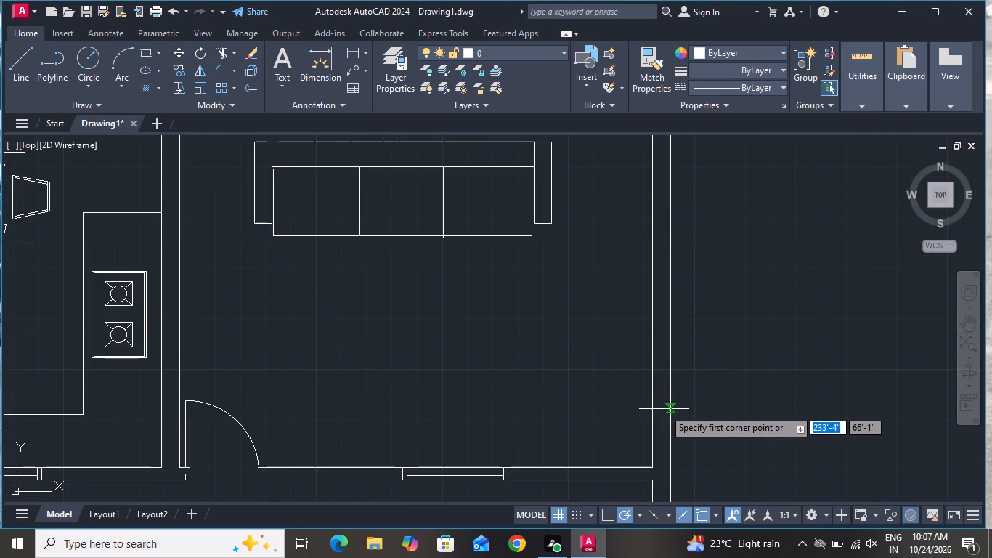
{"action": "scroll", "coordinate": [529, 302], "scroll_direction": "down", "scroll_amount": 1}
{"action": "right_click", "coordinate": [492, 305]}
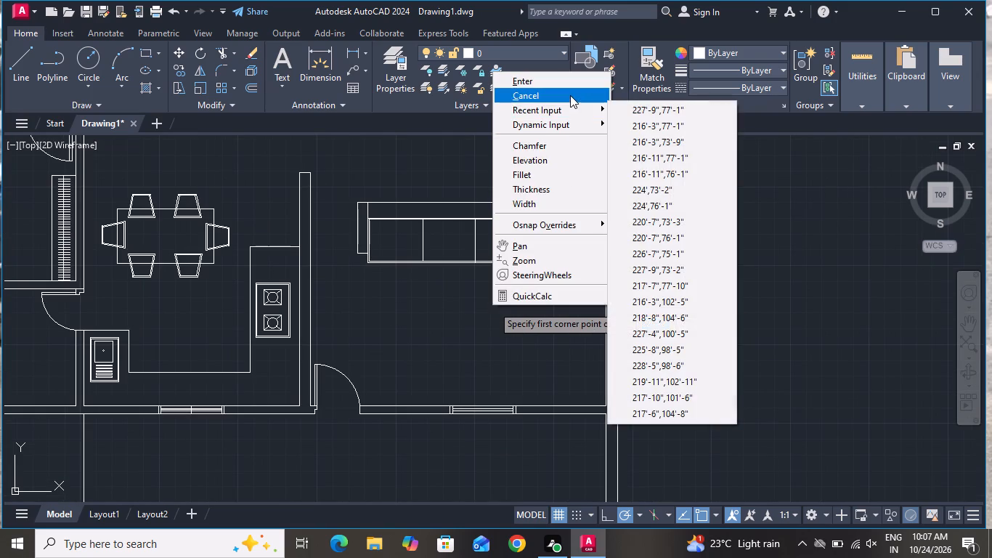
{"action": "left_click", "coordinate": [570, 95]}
Scale the whole three-seat sofa down slightly, using a base point on its eastern divider line.
{"action": "left_click", "coordinate": [568, 170]}
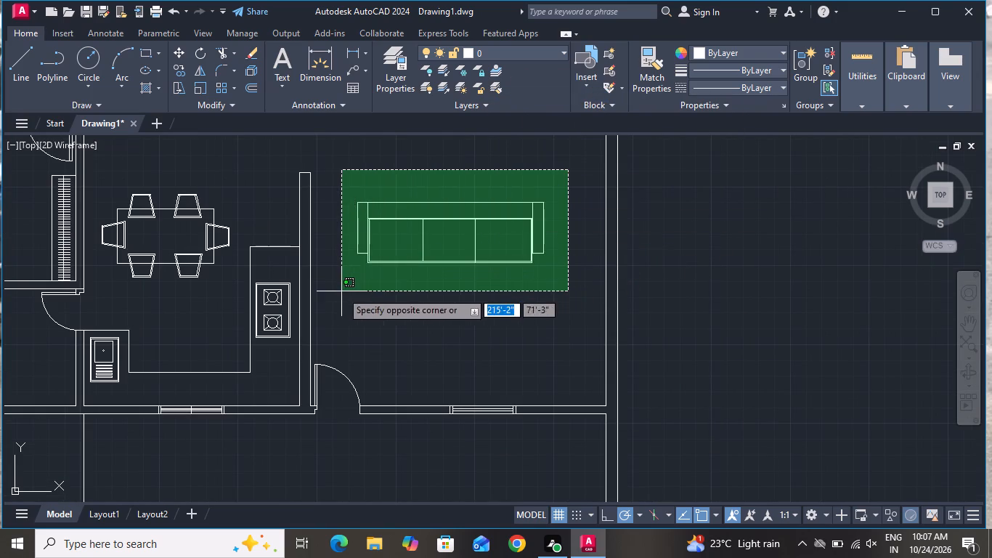
{"action": "left_click", "coordinate": [341, 291]}
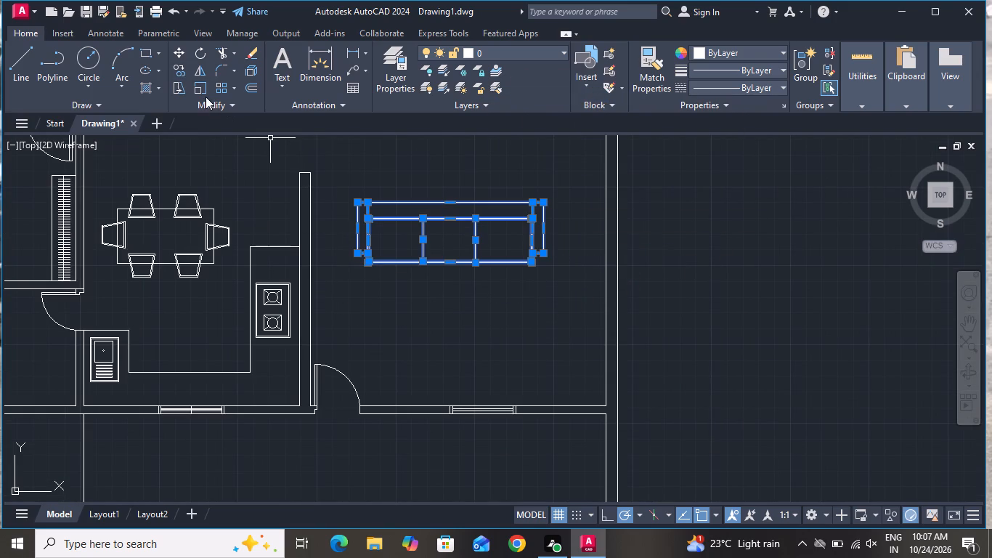
{"action": "left_click", "coordinate": [206, 91]}
{"action": "left_click", "coordinate": [476, 243]}
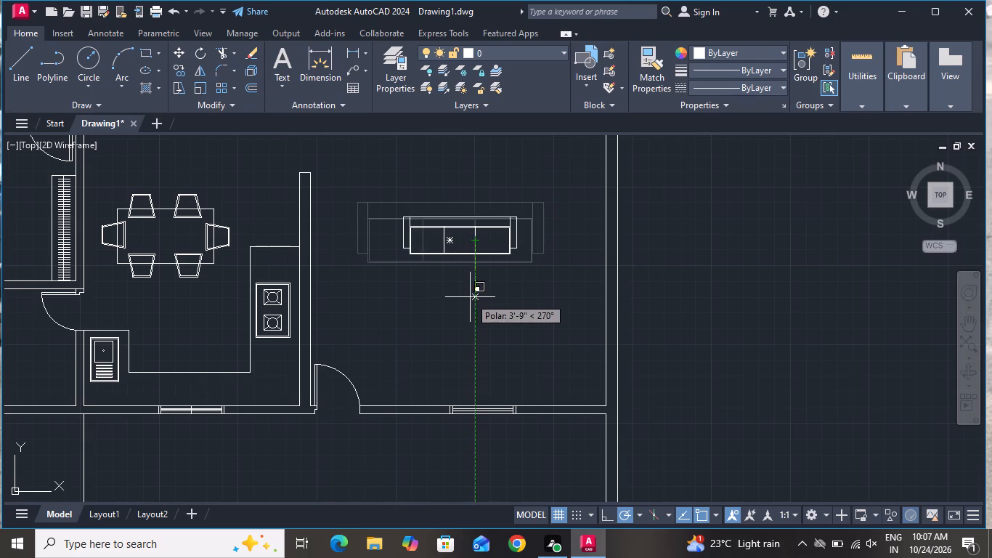
{"action": "left_click", "coordinate": [463, 320]}
Copy the sofa about 6'-7" straight south, toward the room's south wall.
{"action": "left_click", "coordinate": [563, 182]}
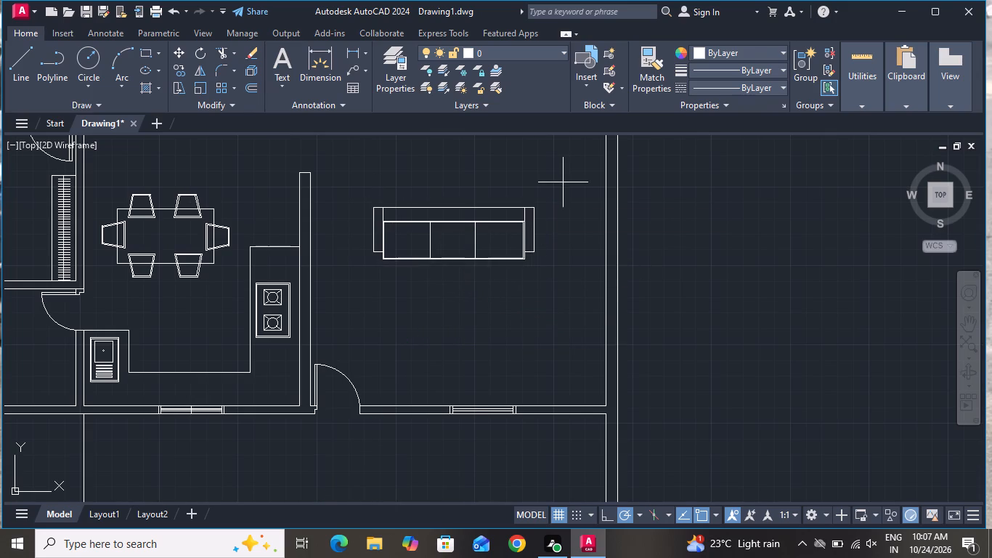
{"action": "left_click", "coordinate": [353, 286]}
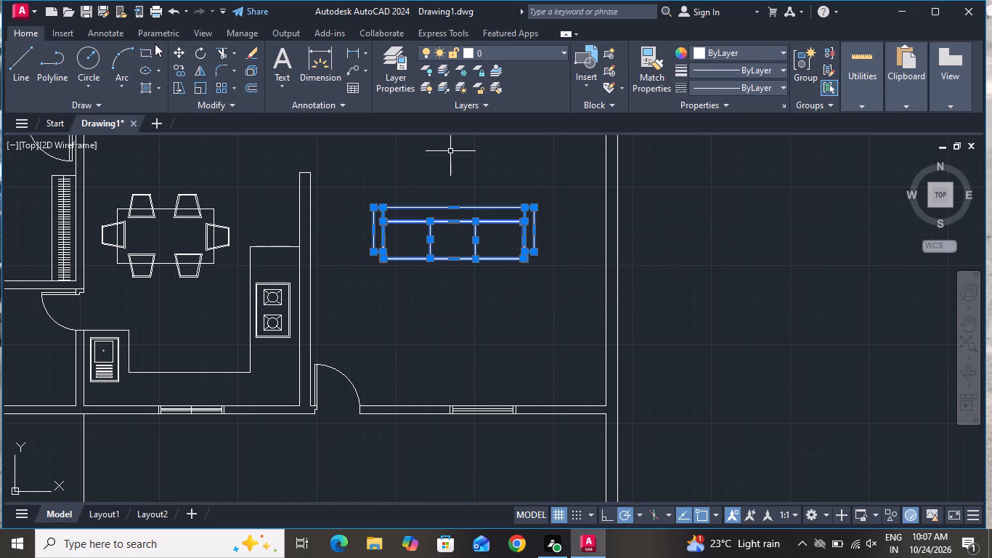
{"action": "left_click", "coordinate": [180, 68]}
{"action": "left_click", "coordinate": [455, 249]}
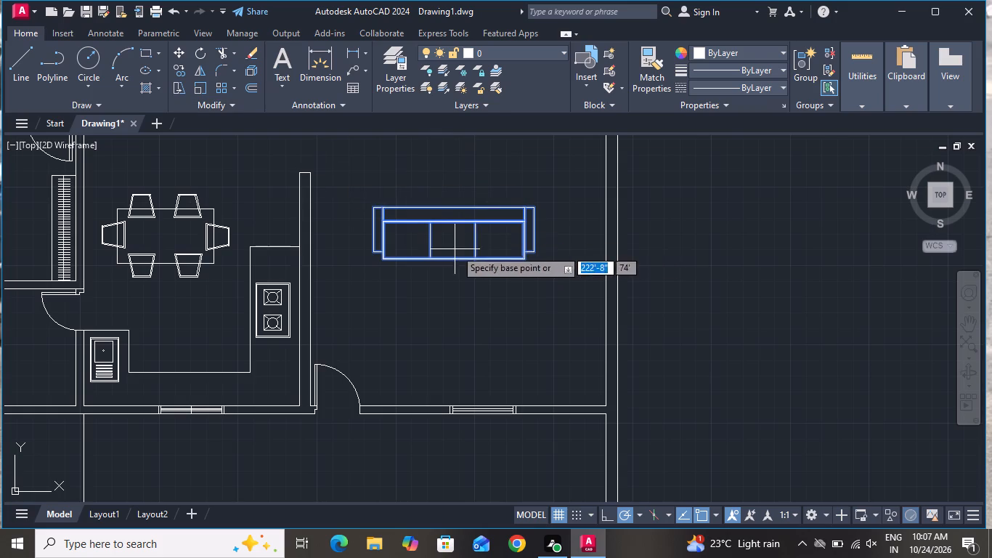
{"action": "left_click", "coordinate": [452, 349]}
{"action": "right_click", "coordinate": [455, 351]}
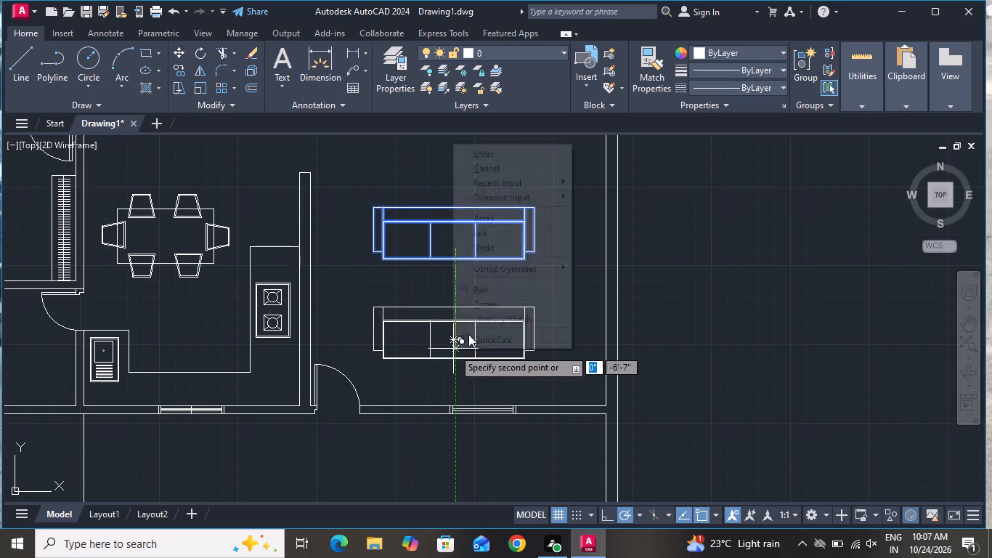
{"action": "left_click", "coordinate": [499, 165]}
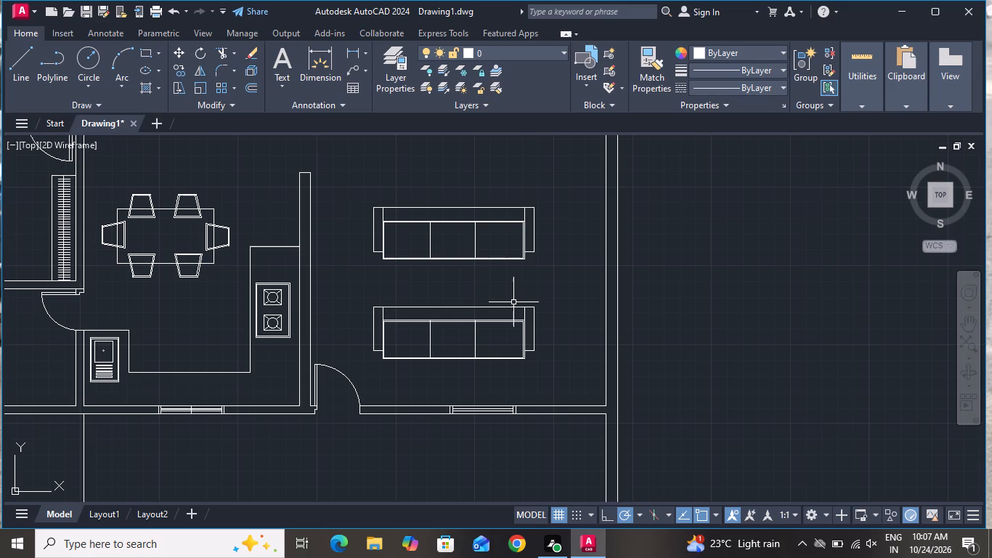
Move the northern sofa about 1'-9" east and 2'-2" north.
{"action": "left_click", "coordinate": [541, 198]}
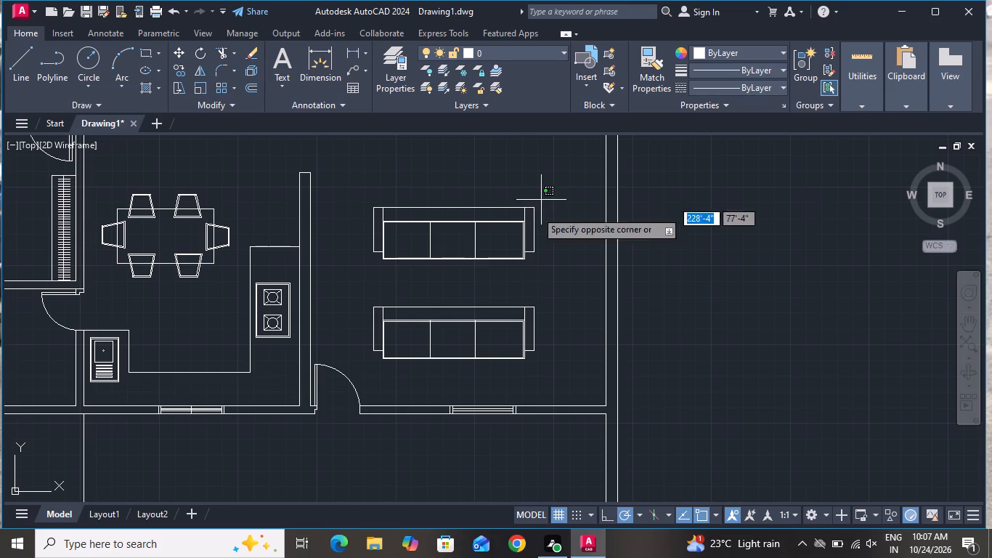
{"action": "left_click", "coordinate": [354, 280]}
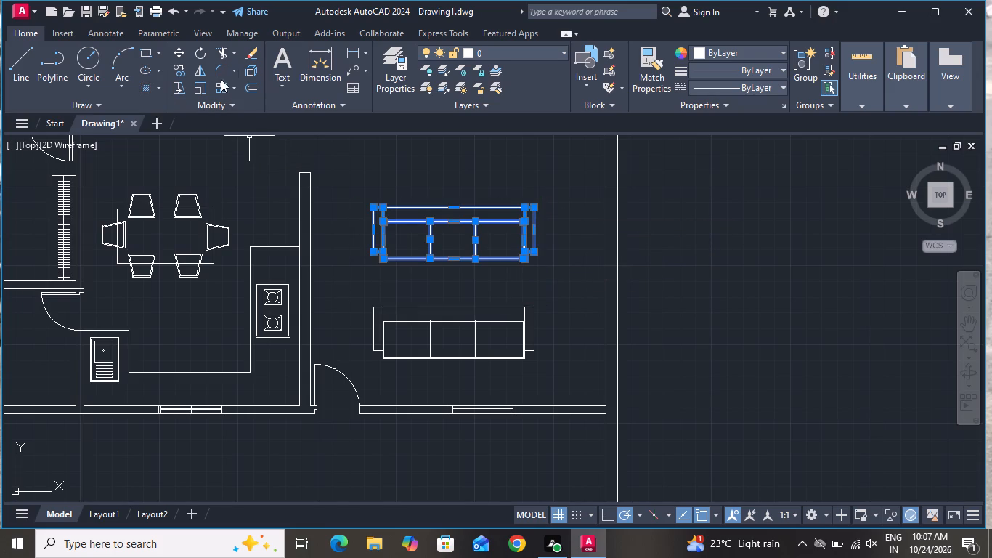
{"action": "left_click", "coordinate": [182, 47]}
{"action": "left_click", "coordinate": [482, 246]}
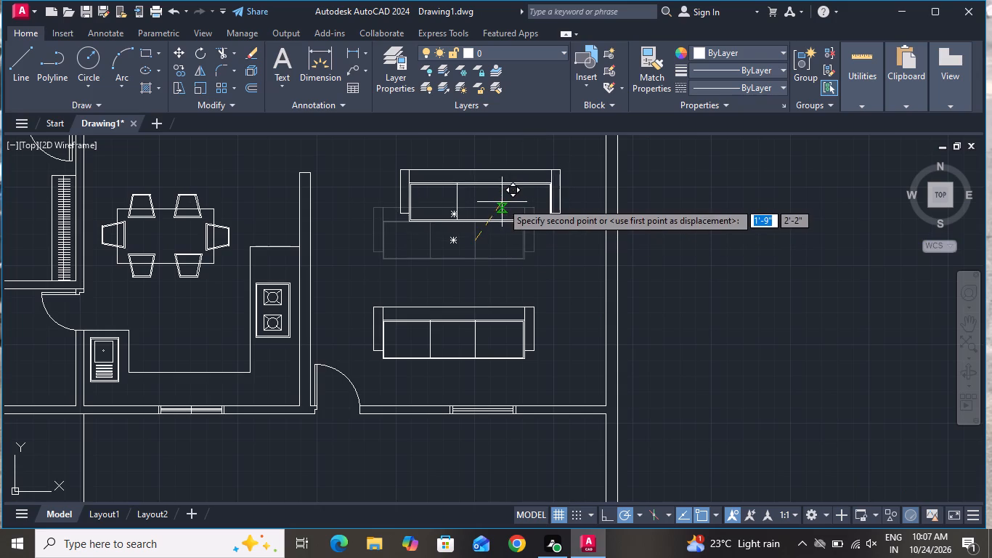
{"action": "left_click", "coordinate": [502, 202]}
Rotate the southern three-seat sofa 270° about its northeast corner, so it runs north–south with its backrest facing east.
{"action": "left_click", "coordinate": [537, 284]}
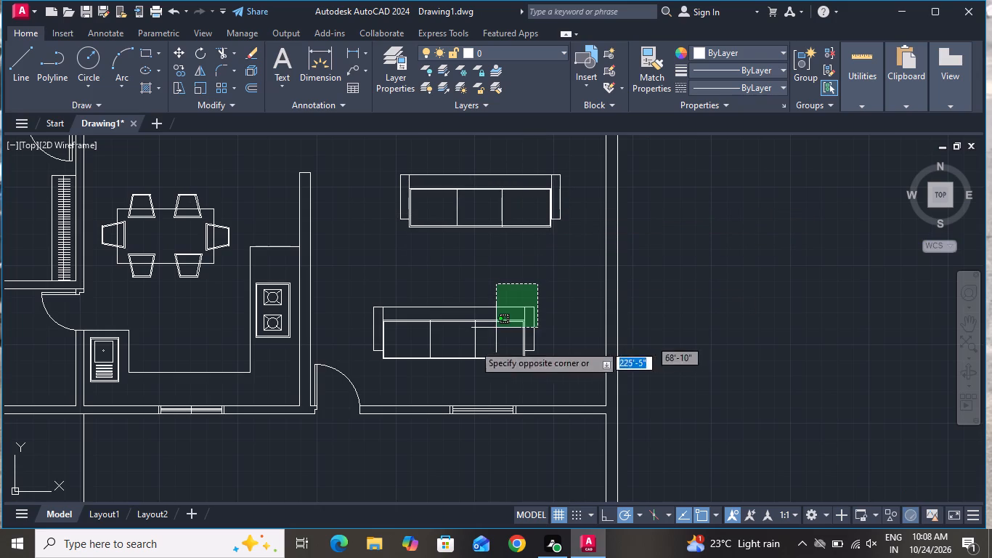
{"action": "left_click", "coordinate": [458, 361]}
{"action": "left_click", "coordinate": [416, 286]}
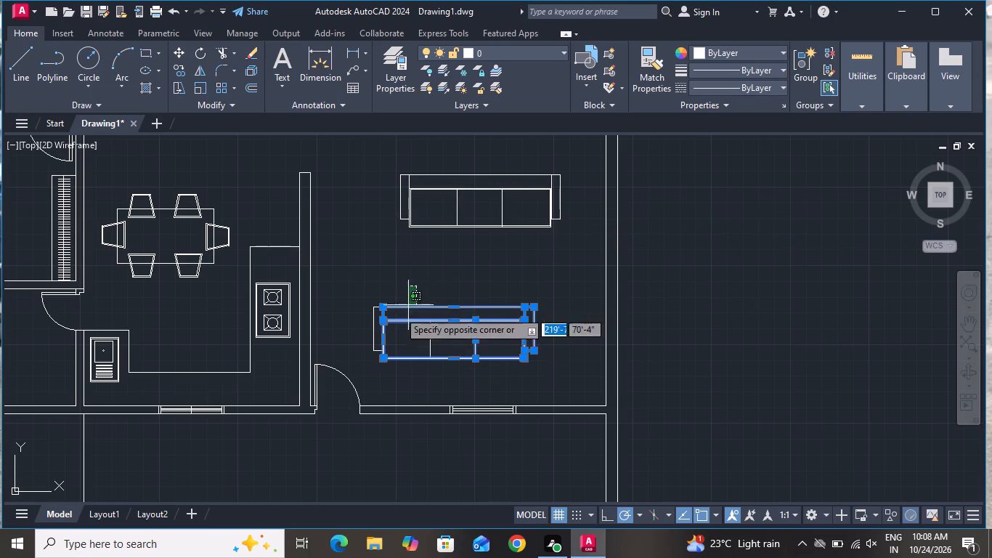
{"action": "left_click", "coordinate": [350, 361]}
{"action": "left_click", "coordinate": [460, 325]}
{"action": "left_click", "coordinate": [411, 359]}
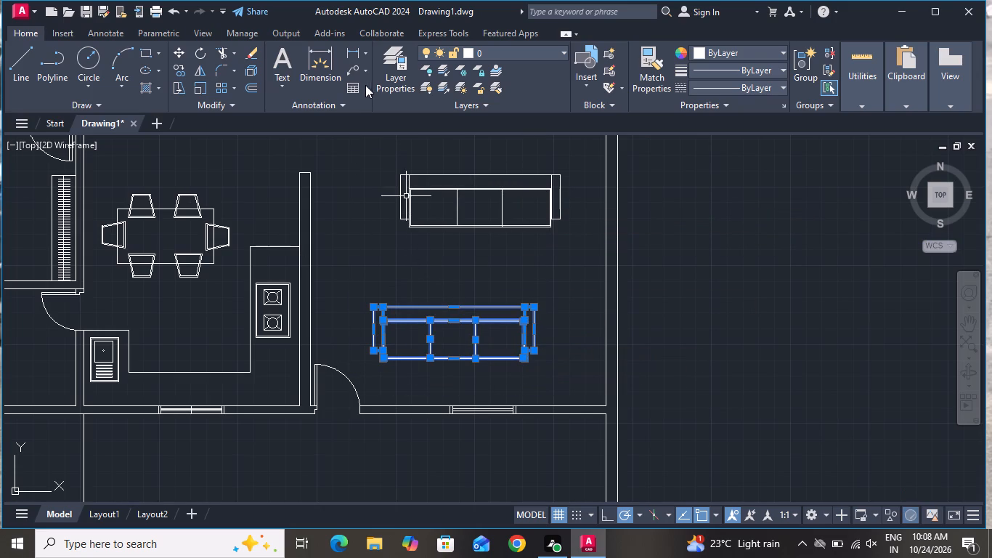
{"action": "left_click", "coordinate": [198, 46]}
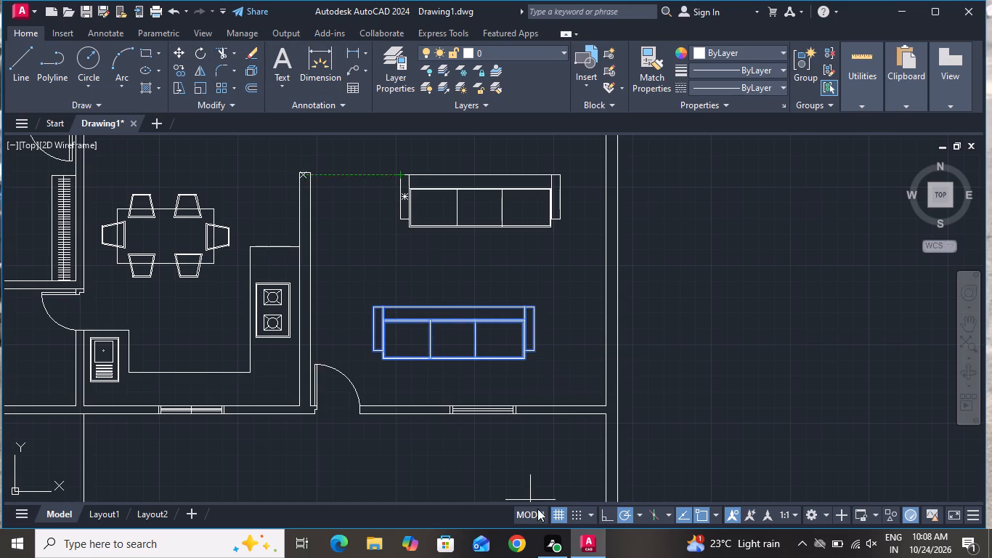
{"action": "left_click", "coordinate": [615, 520]}
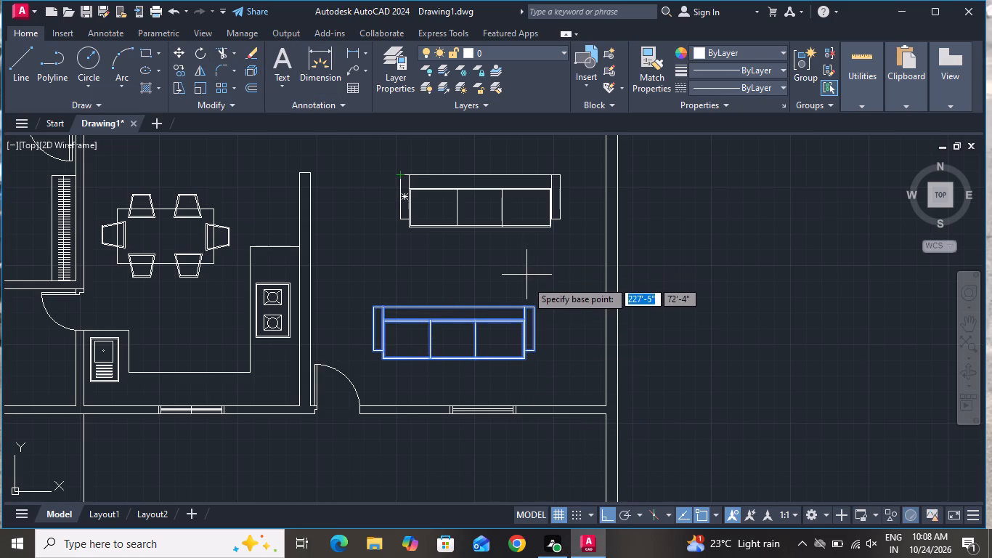
{"action": "left_click", "coordinate": [537, 308]}
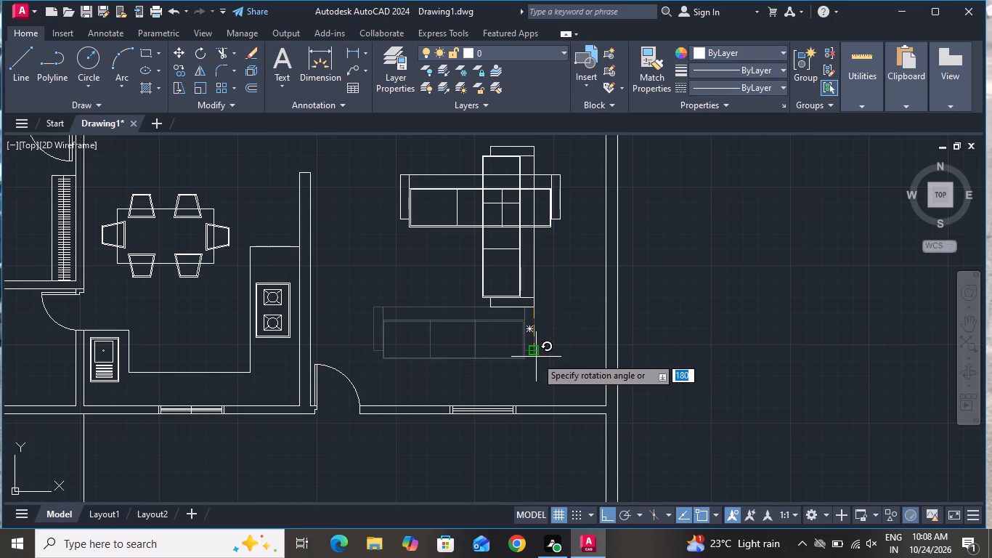
{"action": "left_click", "coordinate": [536, 357]}
Move the whole rotated sofa southeast to sit alongside the room's east wall, just clear of the northern sofa's southeast end.
{"action": "left_click", "coordinate": [559, 281]}
{"action": "left_click", "coordinate": [465, 317]}
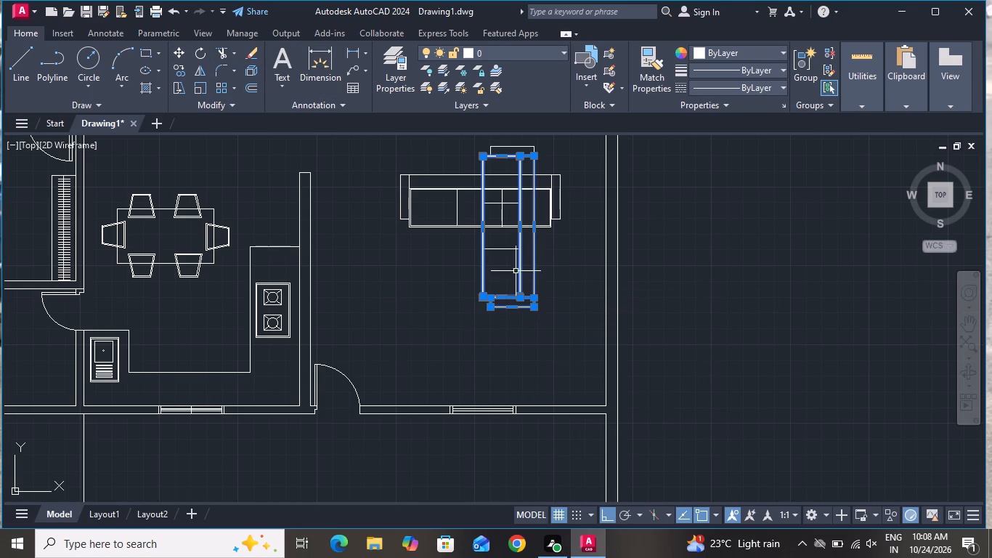
{"action": "left_click", "coordinate": [516, 243]}
{"action": "left_click", "coordinate": [493, 256]}
{"action": "scroll", "coordinate": [513, 198], "scroll_direction": "up", "scroll_amount": 3}
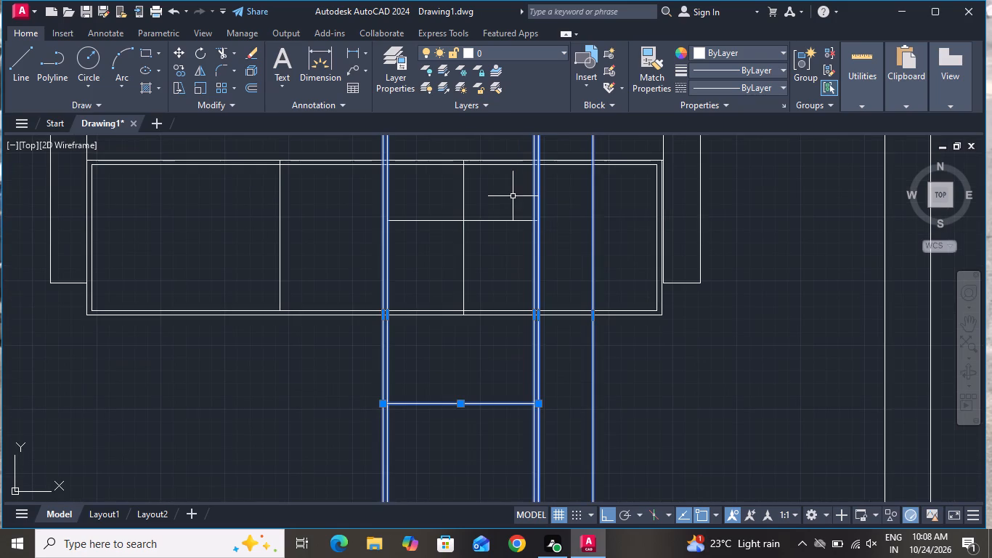
{"action": "left_click", "coordinate": [513, 196]}
{"action": "left_click", "coordinate": [484, 271]}
{"action": "scroll", "coordinate": [484, 271], "scroll_direction": "down", "scroll_amount": 2}
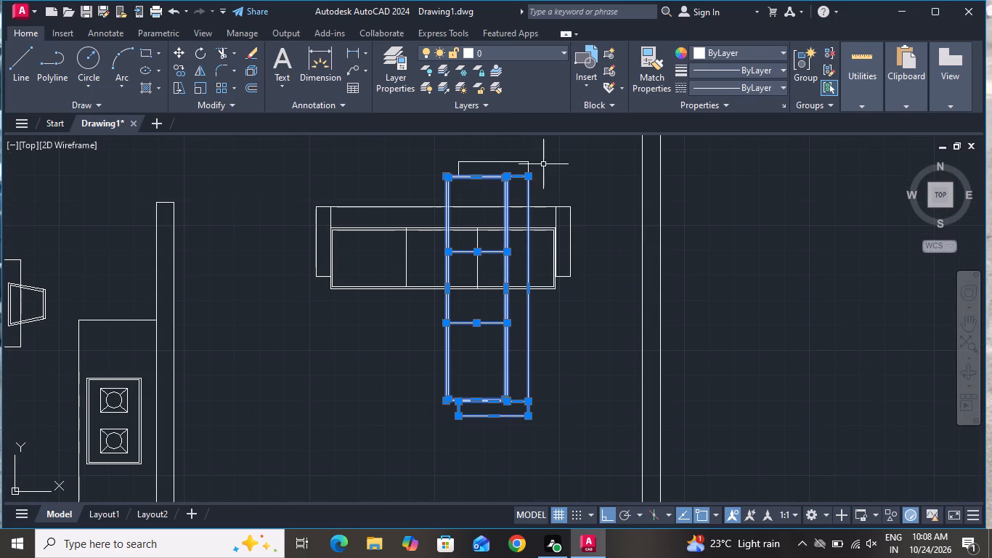
{"action": "left_click", "coordinate": [542, 162]}
{"action": "left_click", "coordinate": [463, 175]}
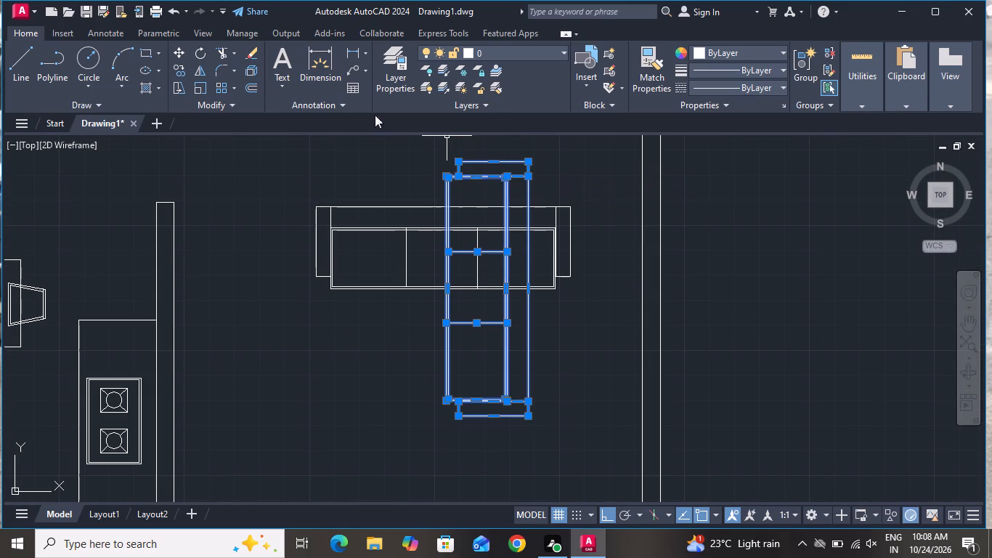
{"action": "left_click", "coordinate": [179, 50]}
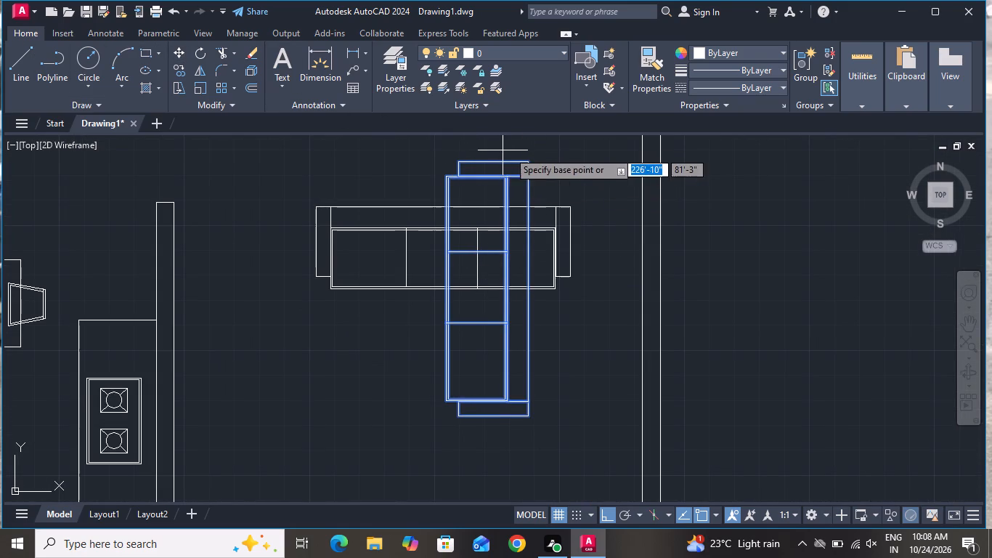
{"action": "left_click", "coordinate": [516, 154]}
{"action": "scroll", "coordinate": [585, 257], "scroll_direction": "down", "scroll_amount": 2}
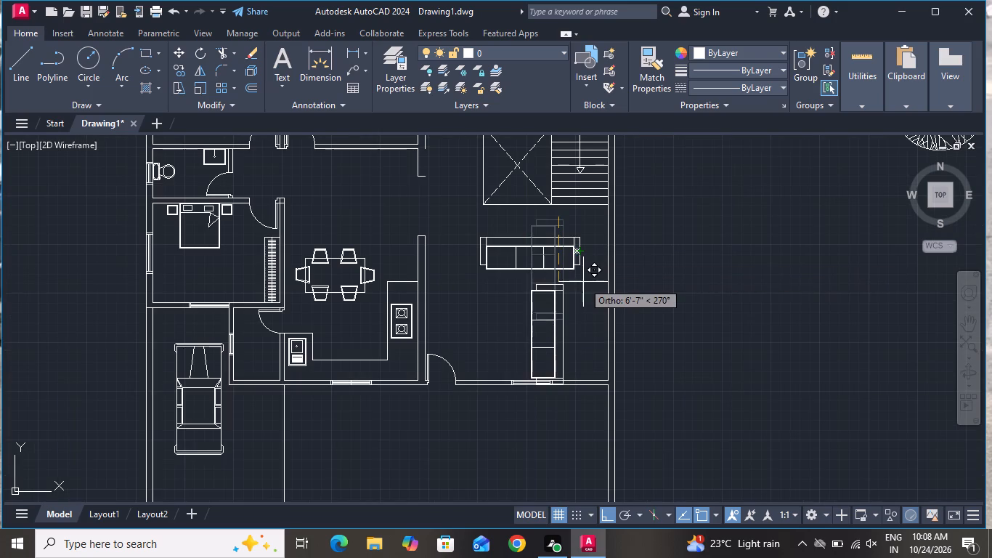
{"action": "scroll", "coordinate": [583, 282], "scroll_direction": "up", "scroll_amount": 2}
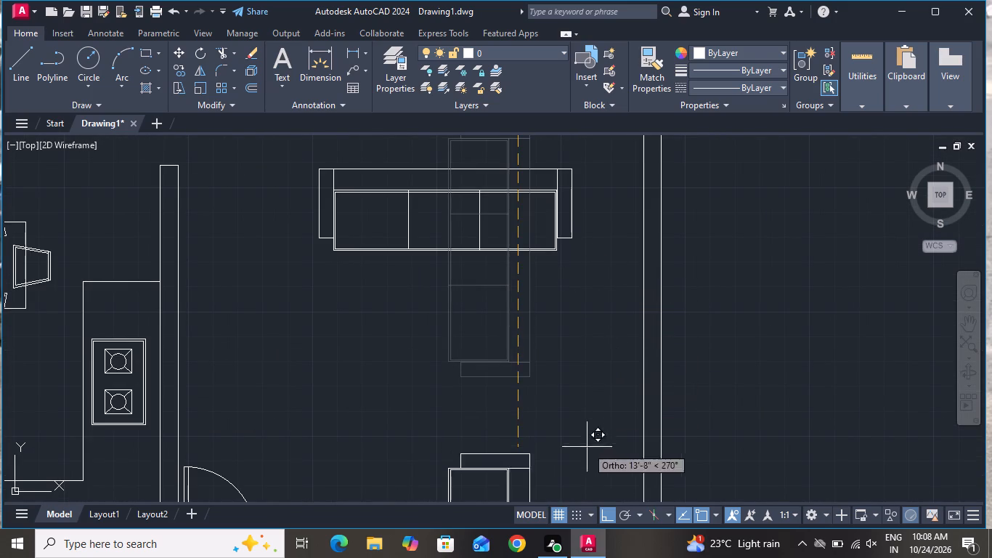
{"action": "left_click", "coordinate": [601, 513]}
{"action": "scroll", "coordinate": [640, 312], "scroll_direction": "down", "scroll_amount": 2}
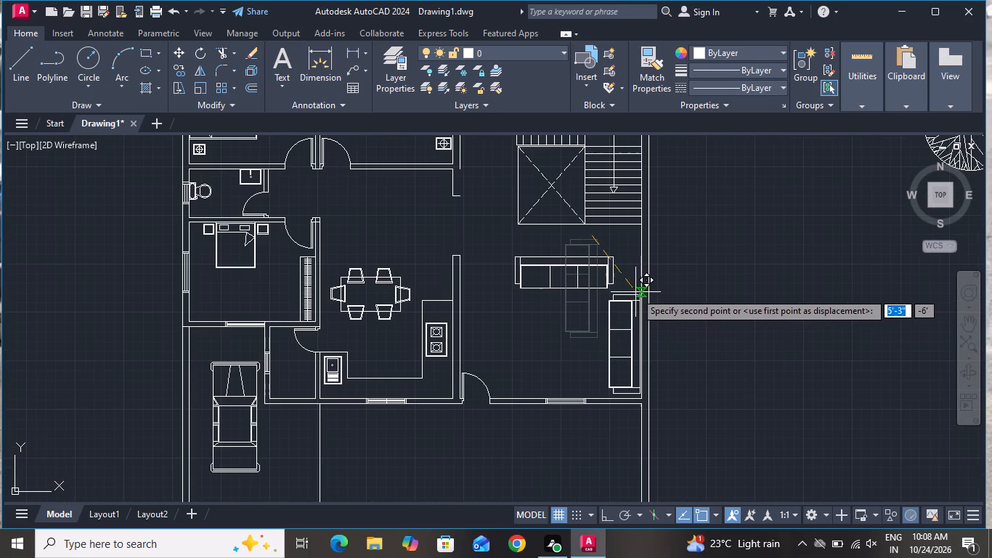
{"action": "scroll", "coordinate": [635, 292], "scroll_direction": "up", "scroll_amount": 1}
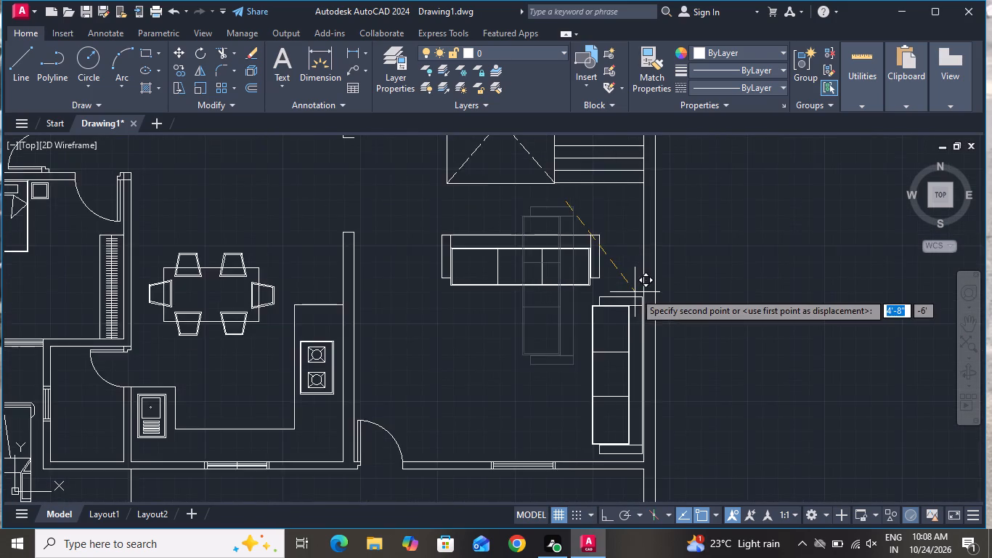
{"action": "scroll", "coordinate": [635, 292], "scroll_direction": "up", "scroll_amount": 2}
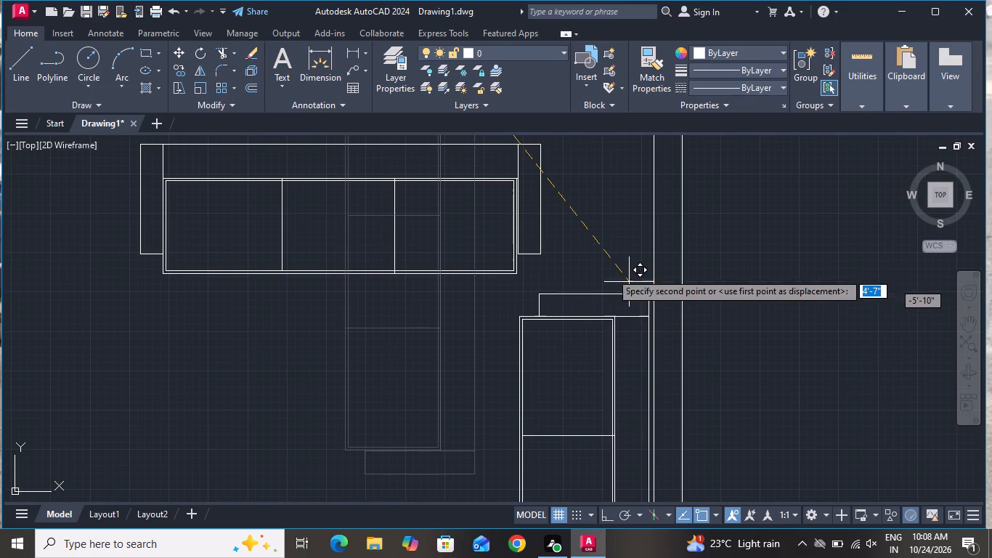
{"action": "left_click", "coordinate": [611, 269]}
Draw a nearly square rectangle as a coffee table, south of the northern sofa and west of the east-wall sofa.
{"action": "scroll", "coordinate": [632, 245], "scroll_direction": "down", "scroll_amount": 2}
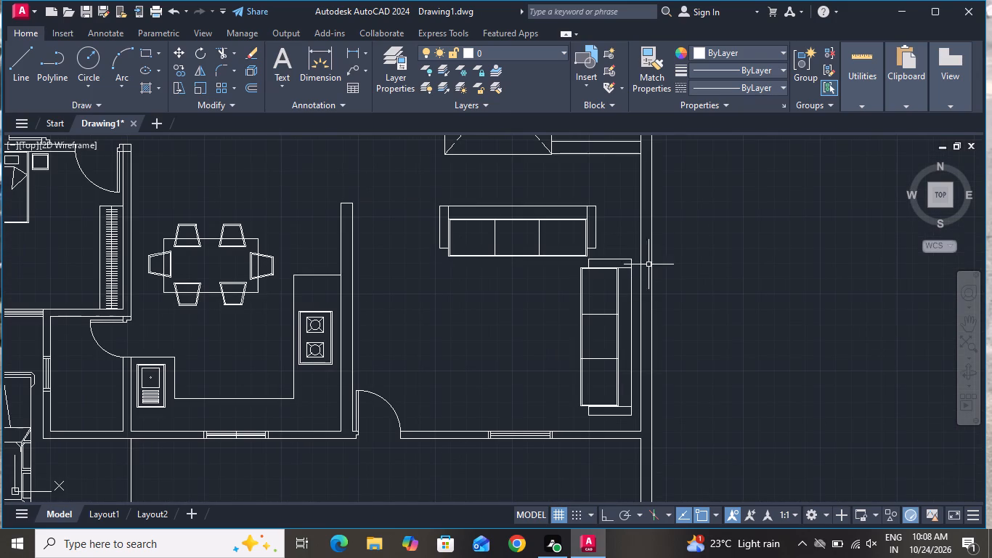
{"action": "scroll", "coordinate": [659, 280], "scroll_direction": "down", "scroll_amount": 1}
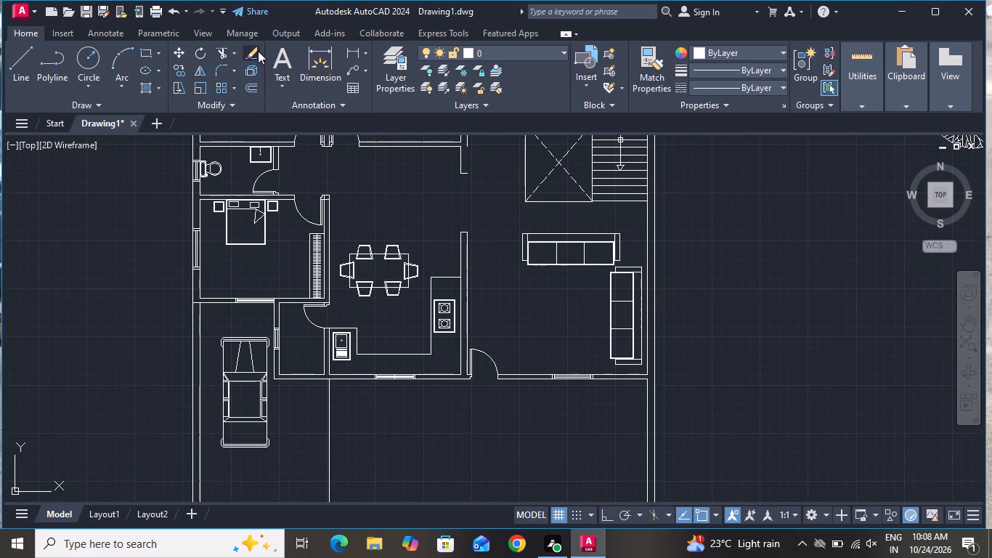
{"action": "left_click", "coordinate": [158, 49]}
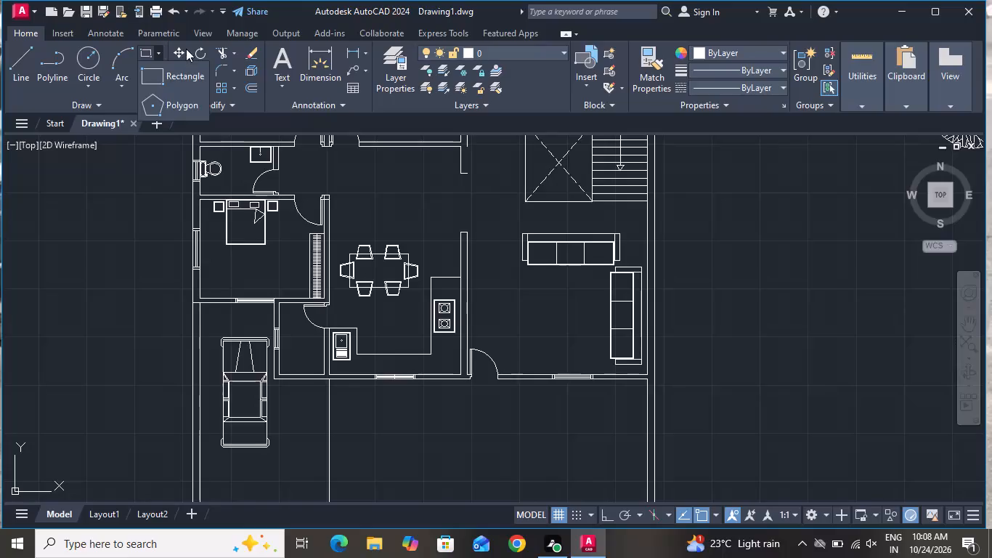
{"action": "left_click", "coordinate": [153, 72]}
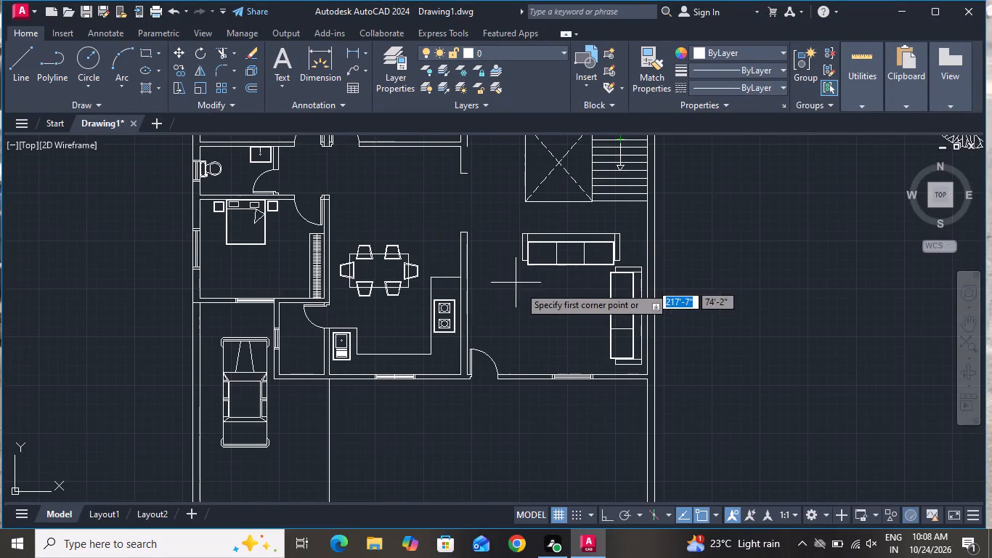
{"action": "scroll", "coordinate": [522, 288], "scroll_direction": "up", "scroll_amount": 1}
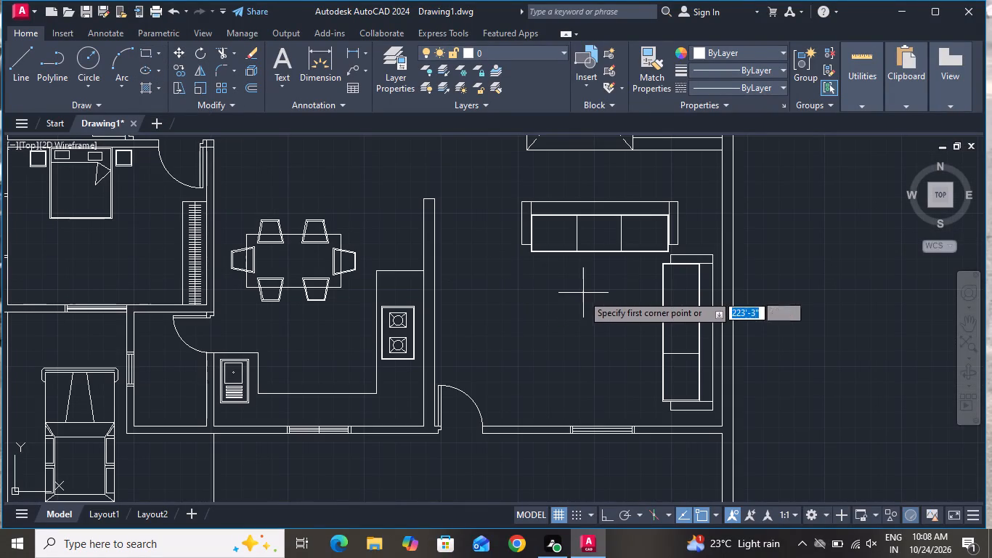
{"action": "left_click", "coordinate": [558, 287]}
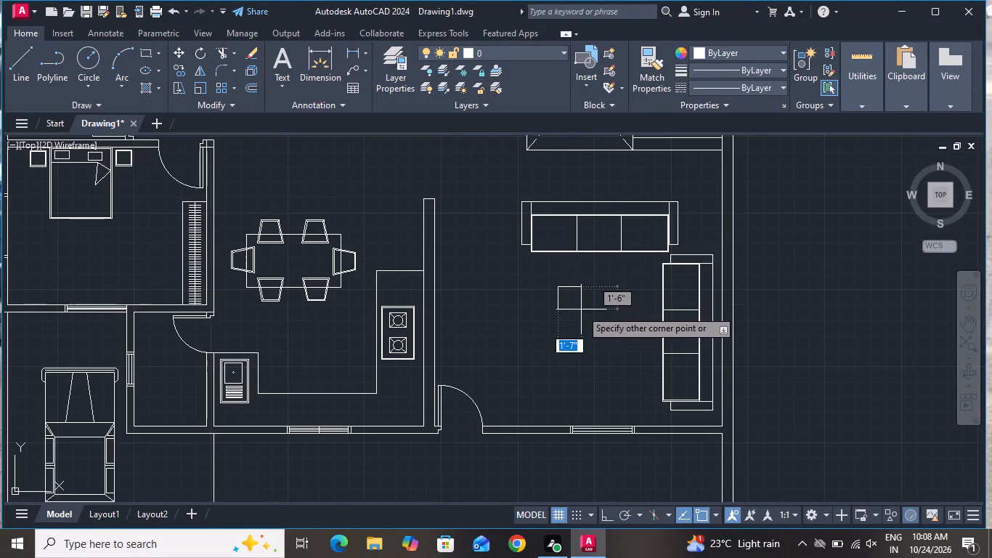
{"action": "left_click", "coordinate": [633, 359]}
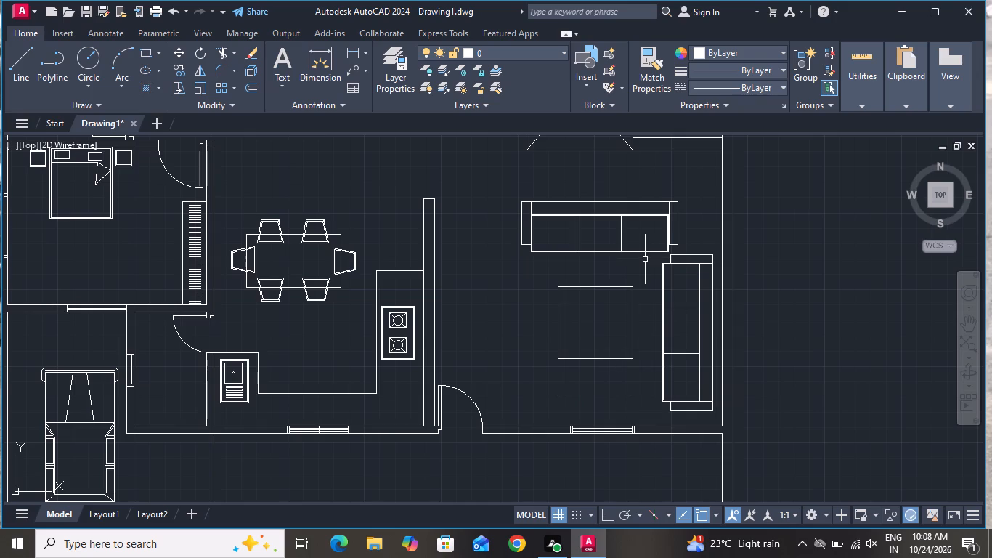
Offset the coffee table rectangle 1" outward to form its border.
{"action": "type", "text": "o 1"}
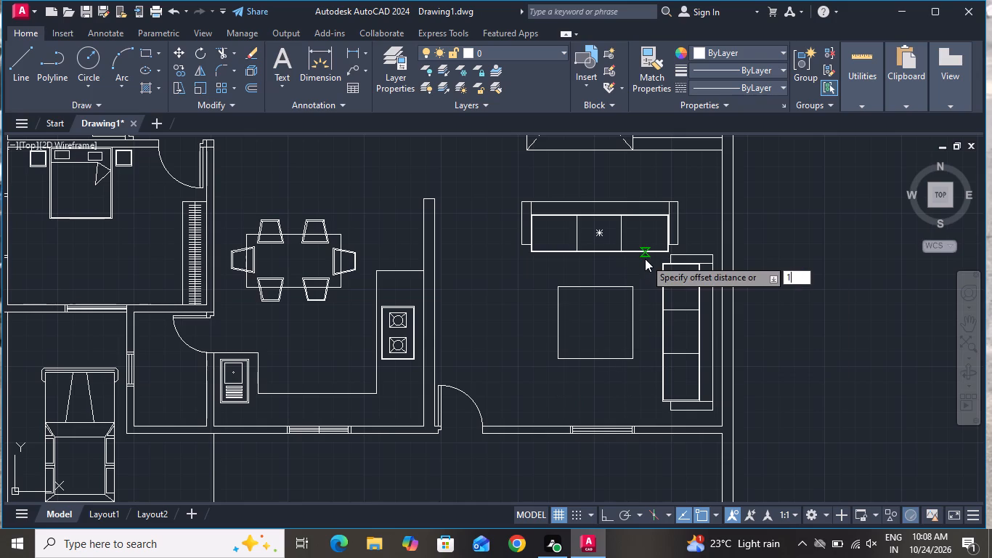
{"action": "key", "text": "shift+quotedbl"}
{"action": "key", "text": "Return"}
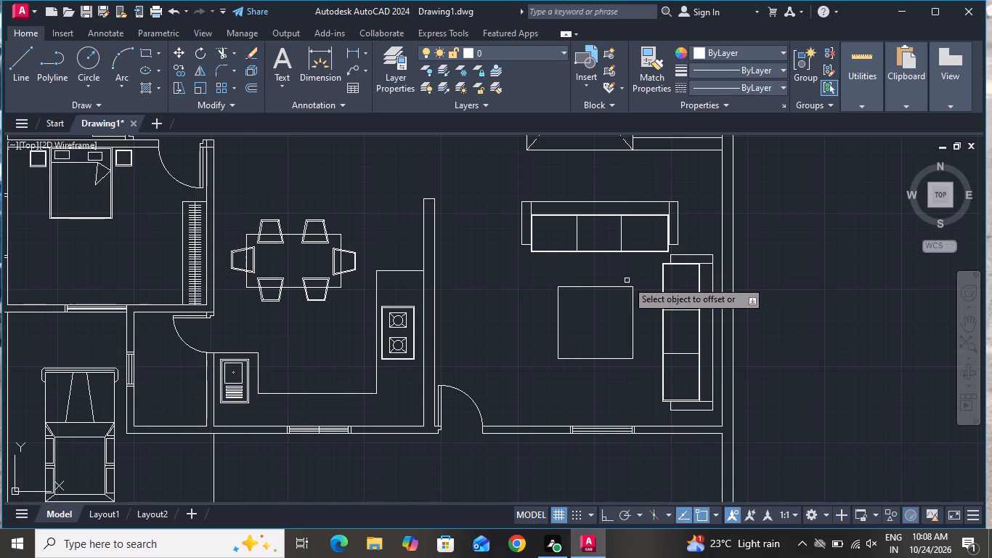
{"action": "left_click", "coordinate": [623, 287]}
{"action": "left_click", "coordinate": [625, 262]}
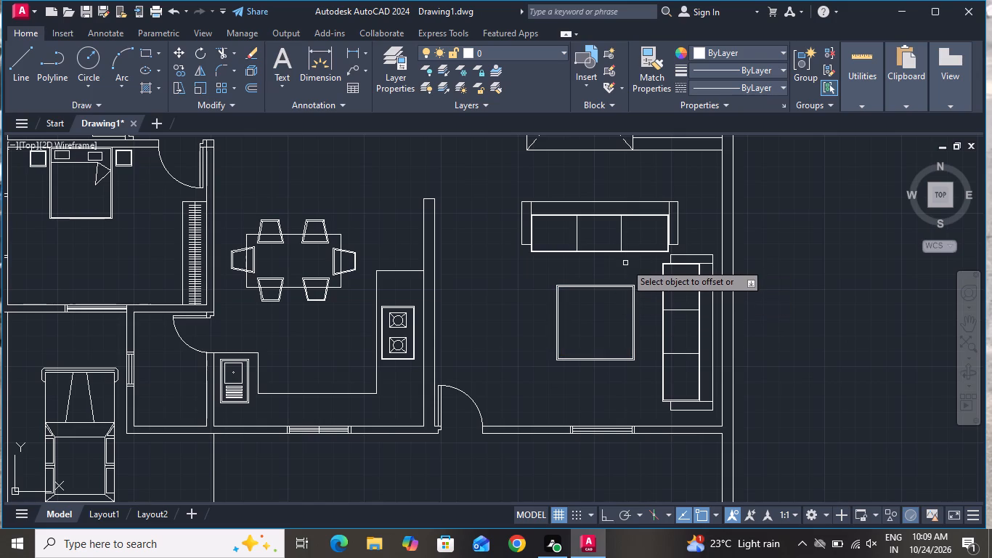
{"action": "scroll", "coordinate": [627, 264], "scroll_direction": "down", "scroll_amount": 1}
{"action": "right_click", "coordinate": [771, 230]}
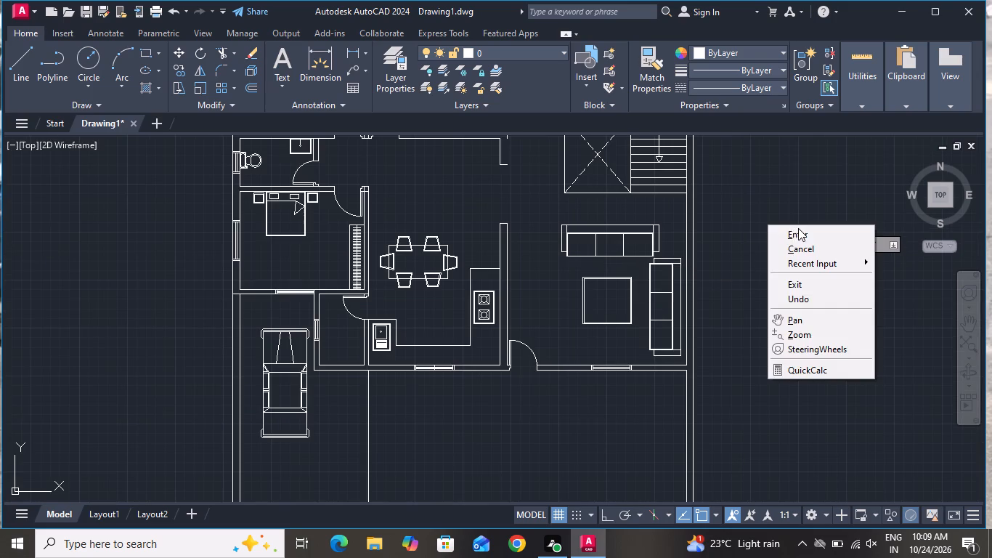
{"action": "left_click", "coordinate": [801, 240]}
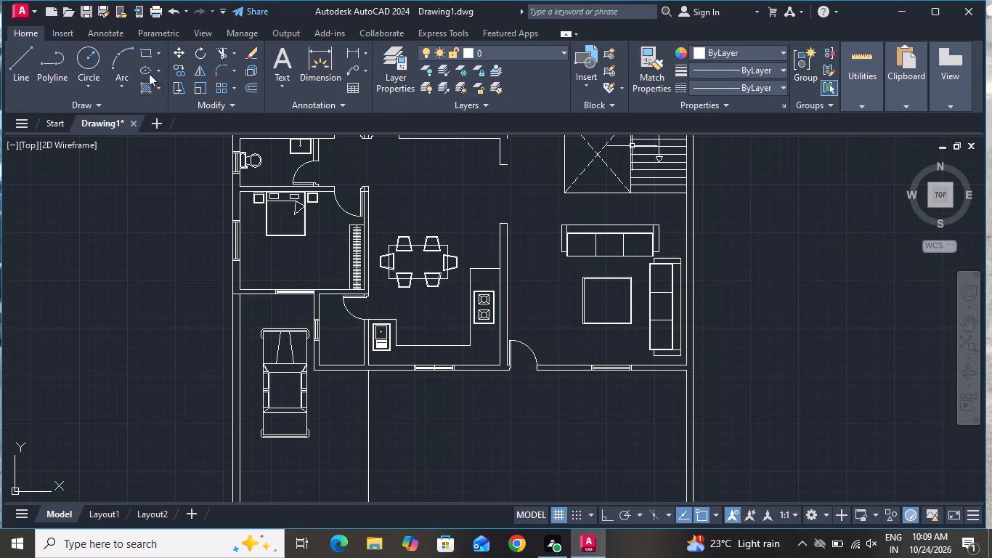
Hatch the inside of the coffee table with the ANSI32 pattern at scale 25, coloured purple 169,83,160.
{"action": "left_click", "coordinate": [146, 84]}
{"action": "left_click", "coordinate": [147, 89]}
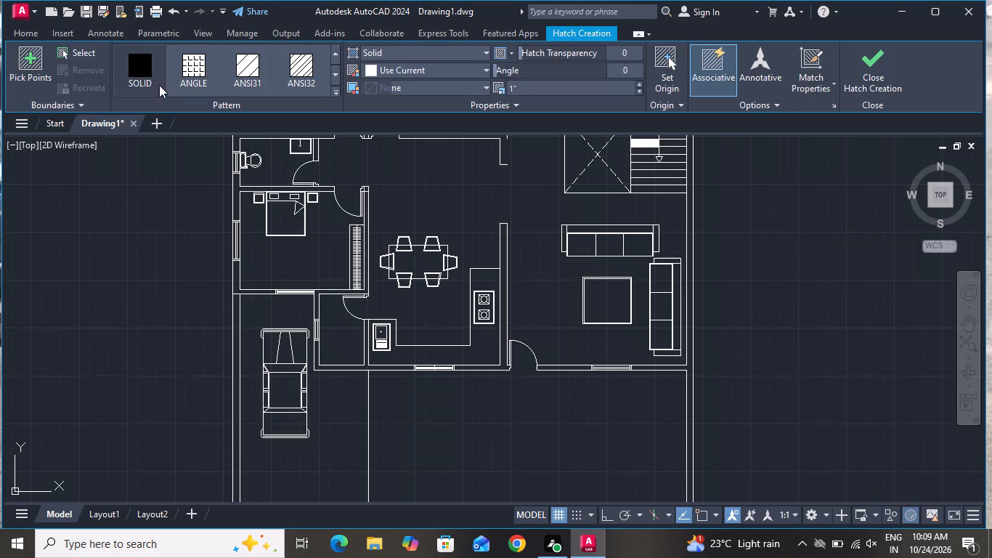
{"action": "left_click", "coordinate": [283, 62]}
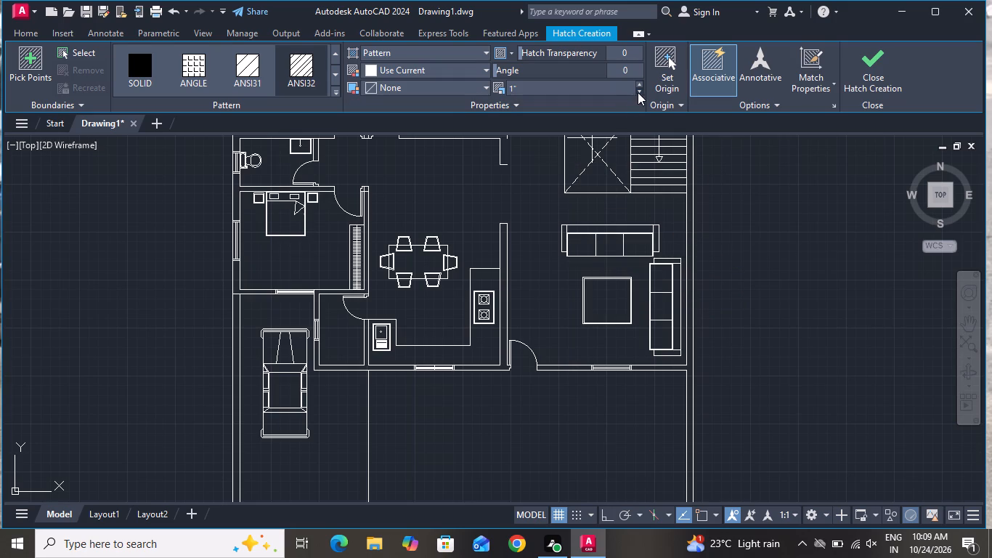
{"action": "left_click", "coordinate": [598, 292]}
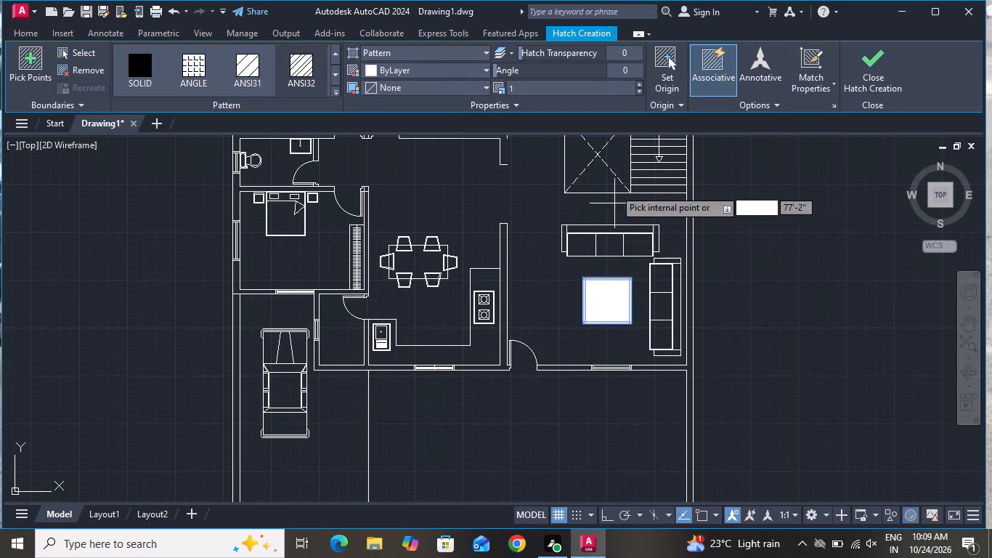
{"action": "scroll", "coordinate": [621, 115], "scroll_direction": "up", "scroll_amount": 2}
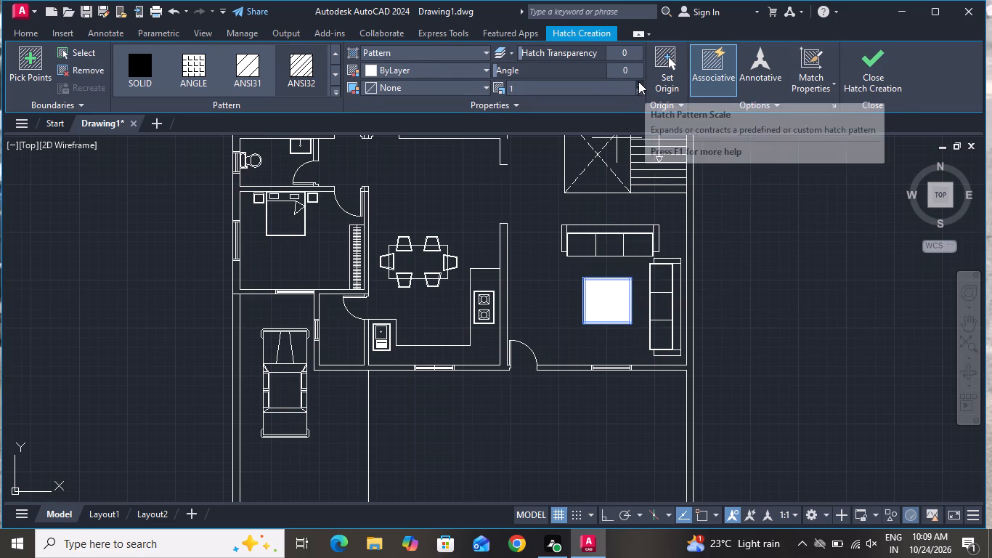
{"action": "left_click", "coordinate": [638, 81]}
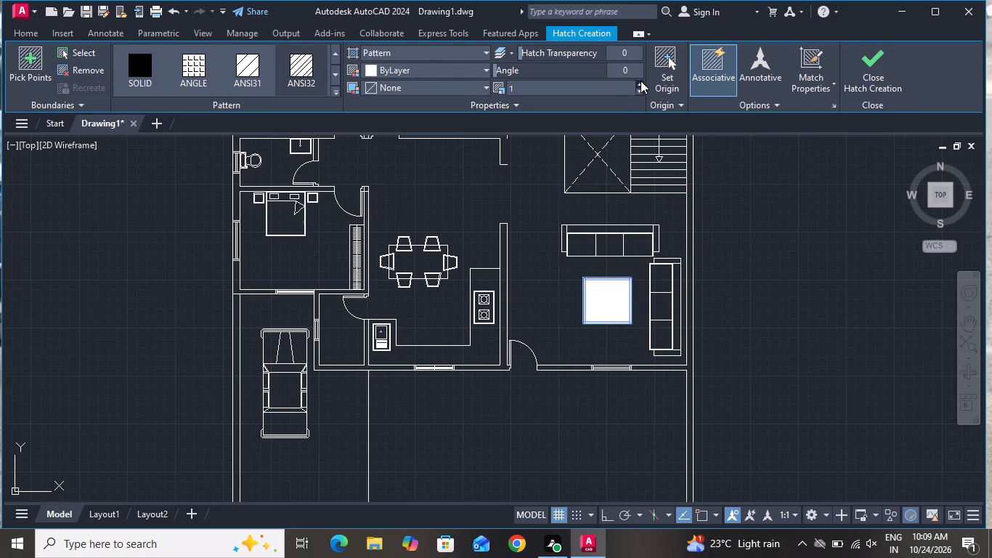
{"action": "left_click", "coordinate": [638, 80]}
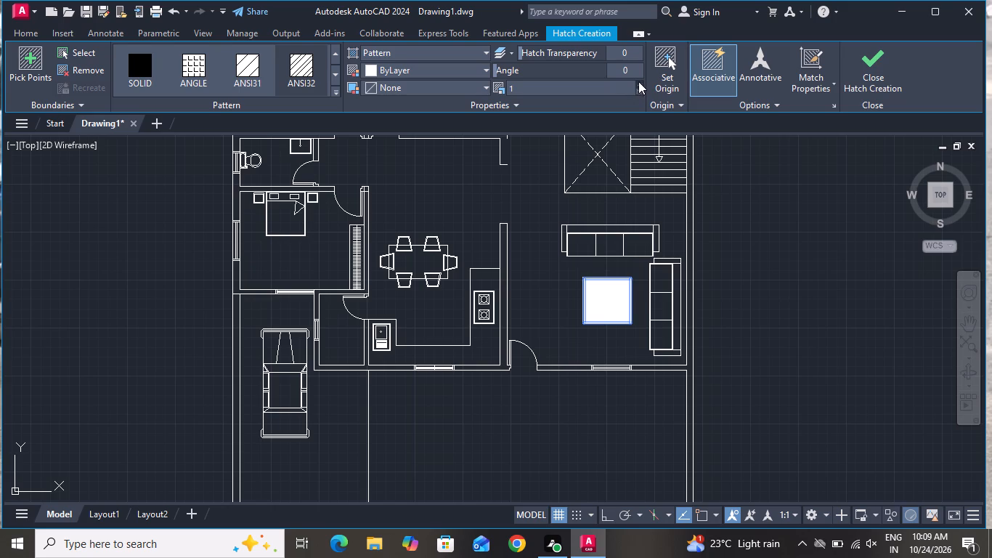
{"action": "left_click", "coordinate": [638, 83]}
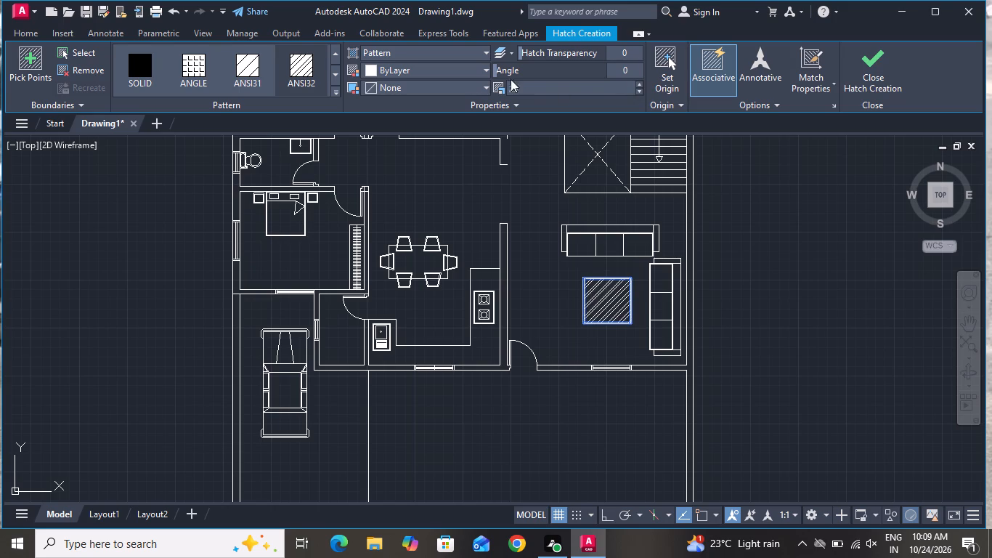
{"action": "left_click", "coordinate": [458, 67]}
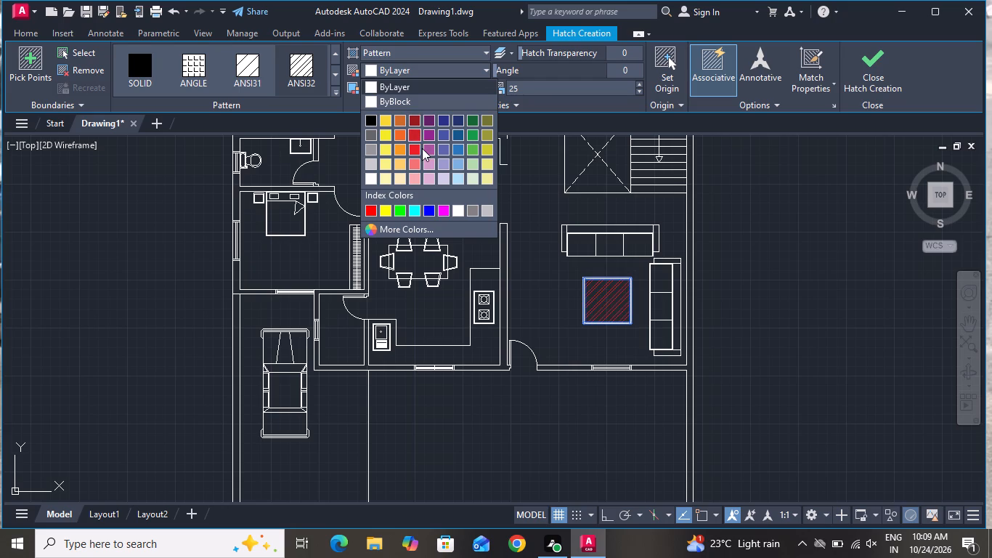
{"action": "left_click", "coordinate": [422, 149]}
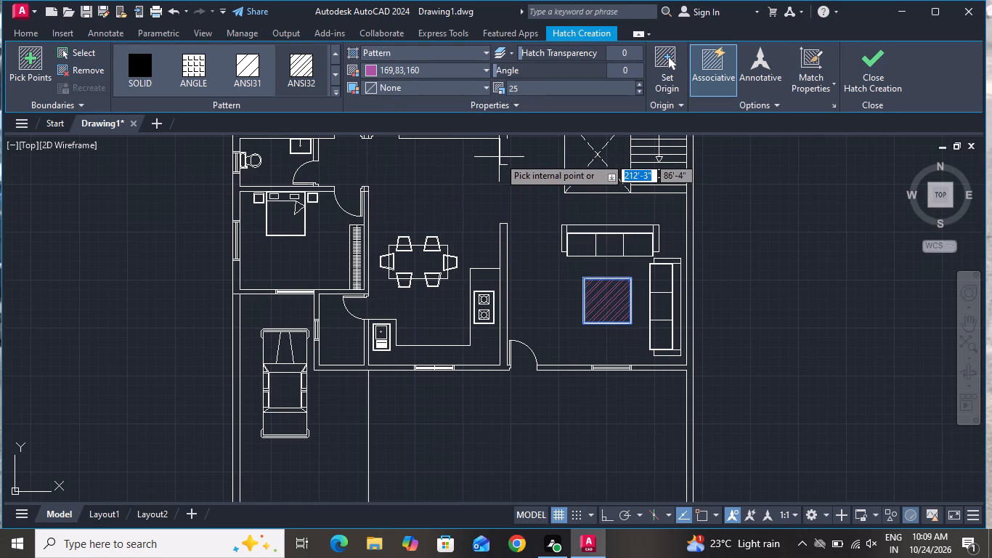
{"action": "scroll", "coordinate": [505, 219], "scroll_direction": "down", "scroll_amount": 2}
{"action": "right_click", "coordinate": [588, 216]}
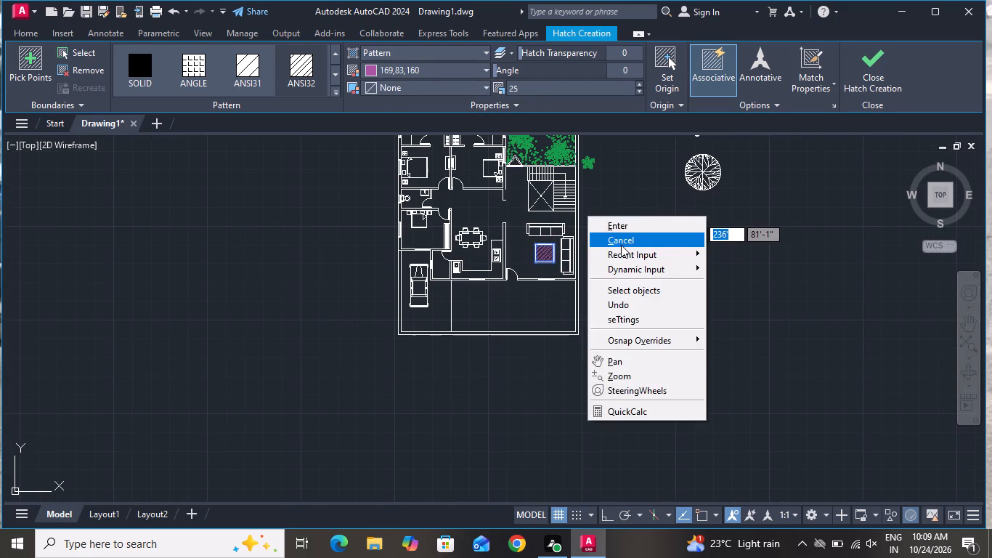
{"action": "left_click", "coordinate": [621, 241]}
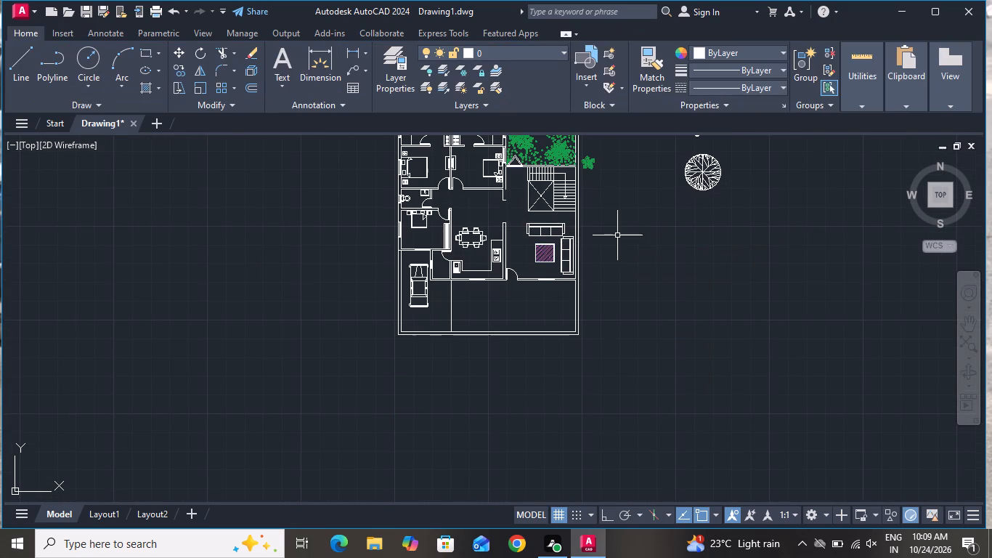
Delete the loose small green plant outside the east wall, beside the planted garden.
{"action": "scroll", "coordinate": [617, 214], "scroll_direction": "down", "scroll_amount": 1}
{"action": "scroll", "coordinate": [630, 206], "scroll_direction": "up", "scroll_amount": 2}
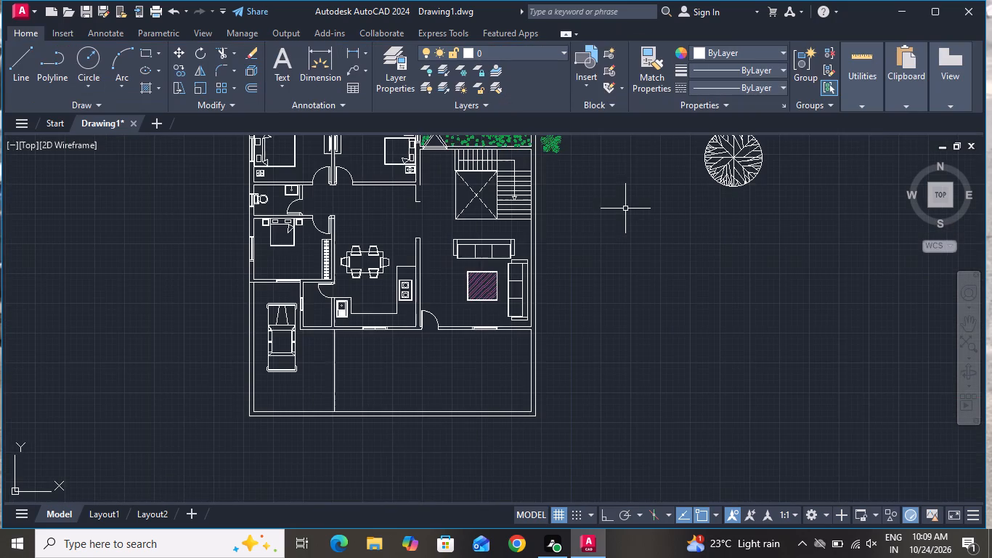
{"action": "scroll", "coordinate": [625, 210], "scroll_direction": "down", "scroll_amount": 1}
{"action": "scroll", "coordinate": [590, 161], "scroll_direction": "up", "scroll_amount": 1}
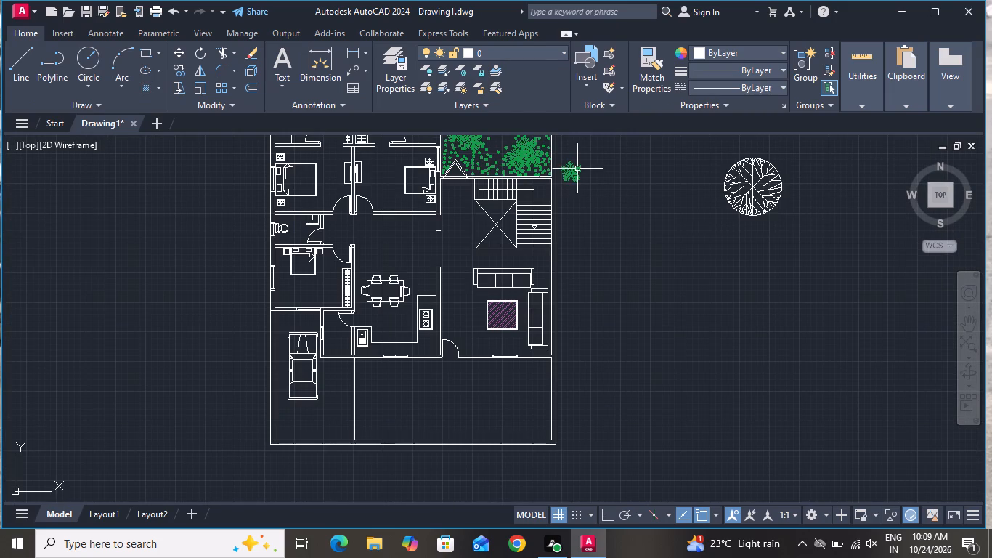
{"action": "left_click", "coordinate": [576, 169]}
{"action": "key", "text": "Delete"}
Recolour all geometry of the "Tree - deciduous plan" block green in the Block Editor and save the changes to the block.
{"action": "left_click", "coordinate": [744, 186]}
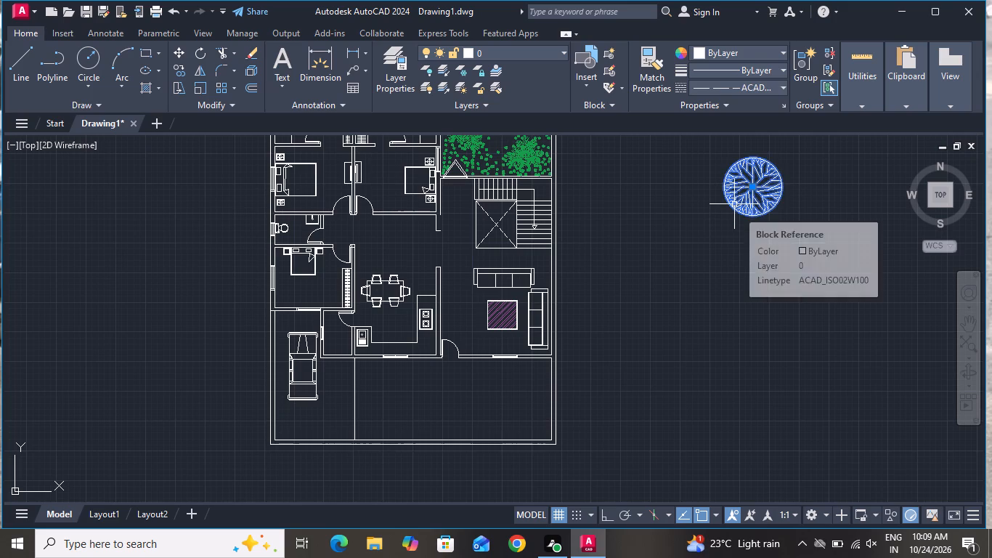
{"action": "double_click", "coordinate": [738, 189]}
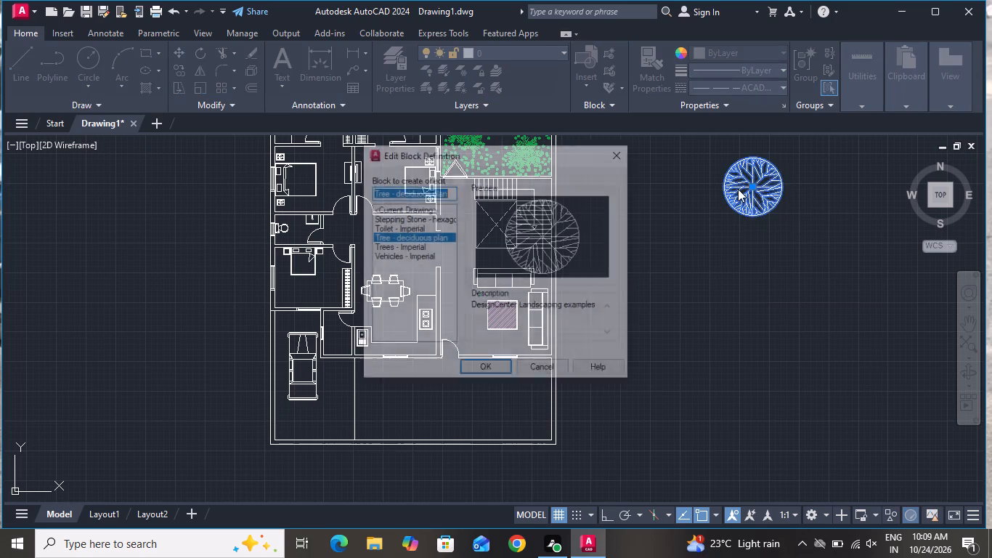
{"action": "left_click", "coordinate": [506, 364]}
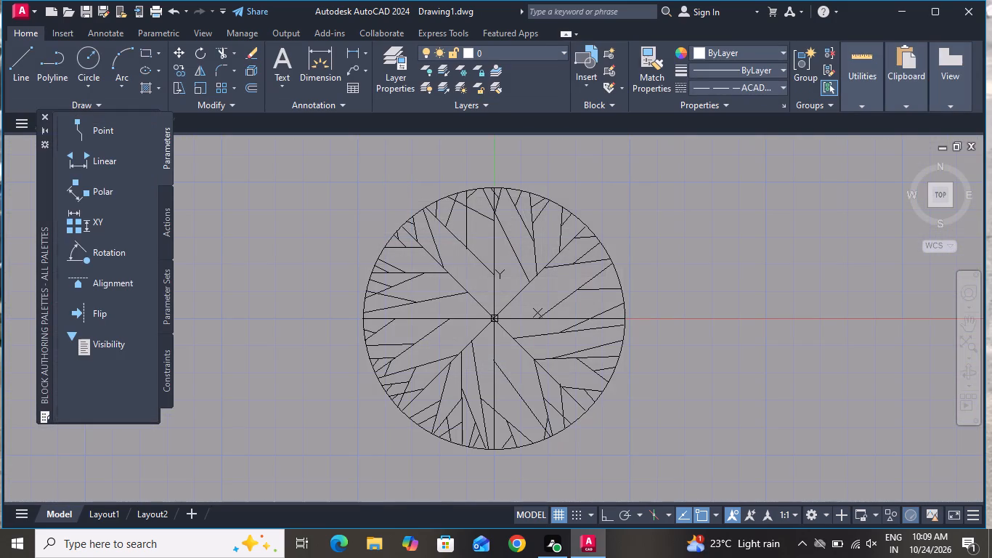
{"action": "scroll", "coordinate": [681, 171], "scroll_direction": "down", "scroll_amount": 1}
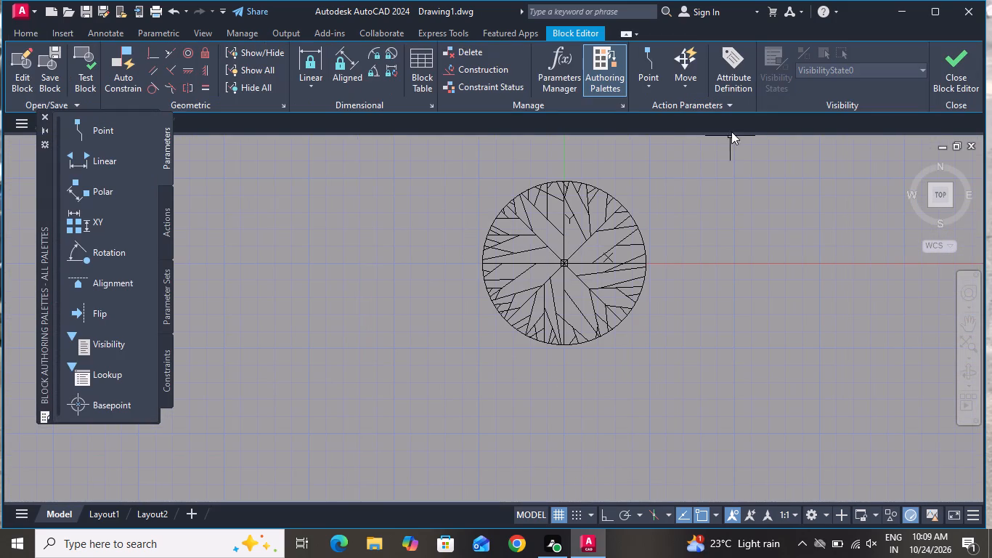
{"action": "left_click", "coordinate": [694, 165]}
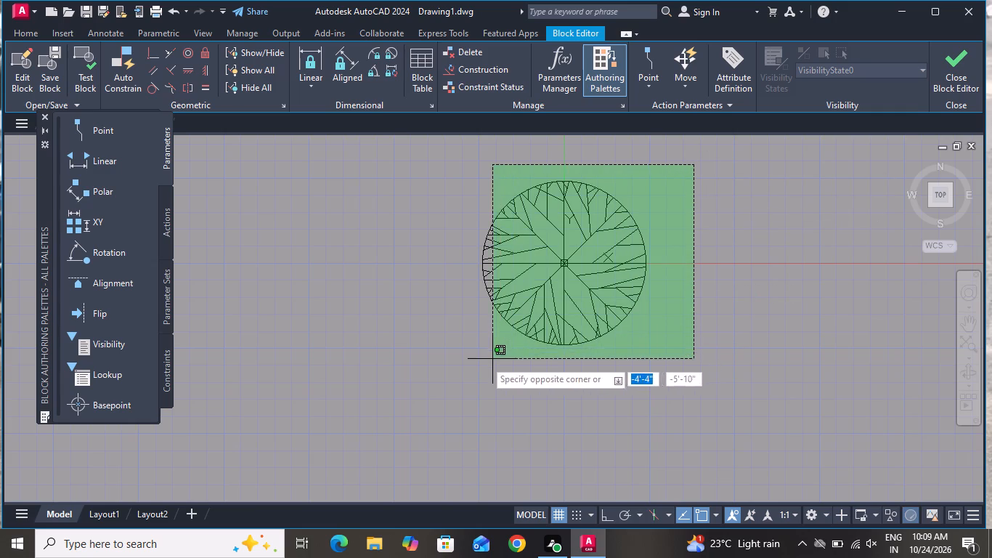
{"action": "left_click", "coordinate": [469, 360]}
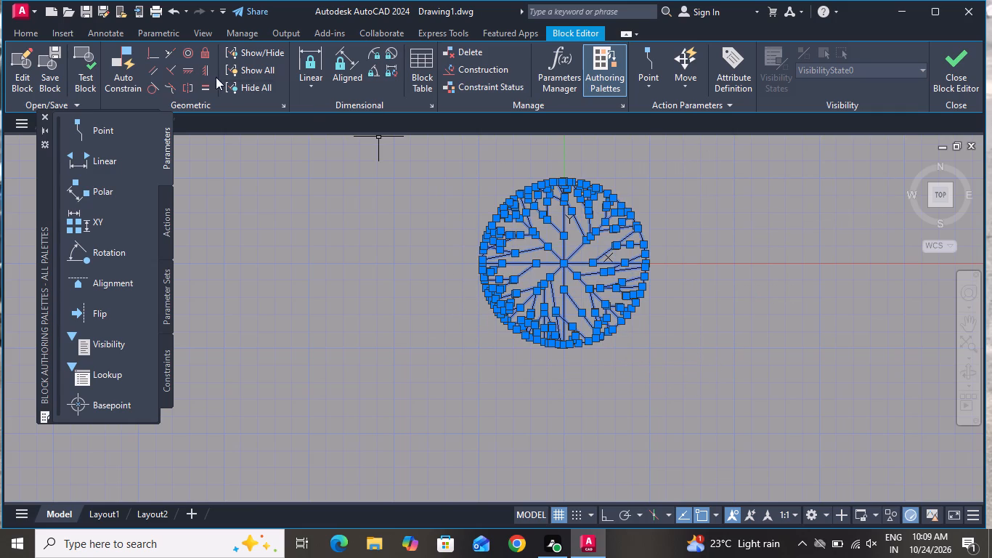
{"action": "left_click", "coordinate": [29, 29]}
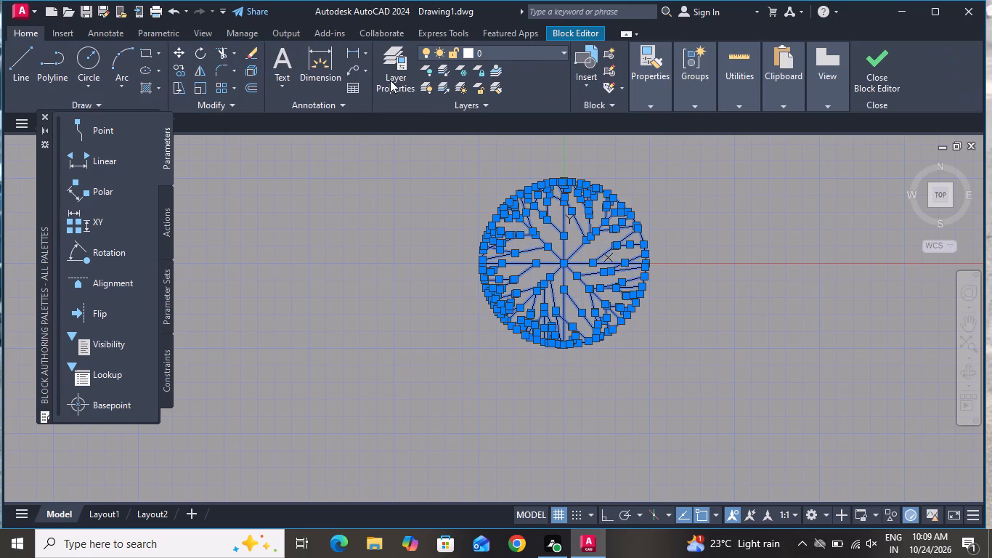
{"action": "left_click", "coordinate": [643, 94]}
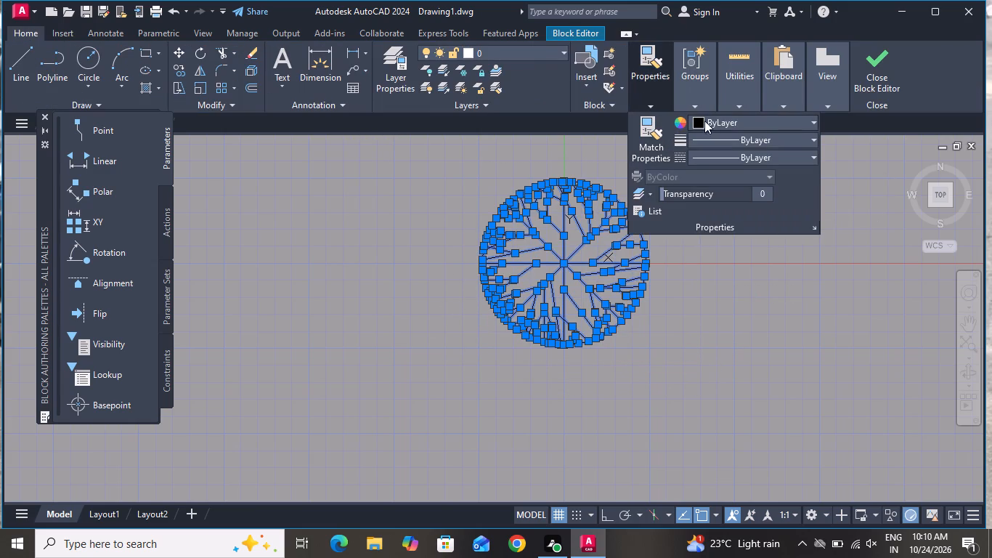
{"action": "left_click", "coordinate": [704, 121]}
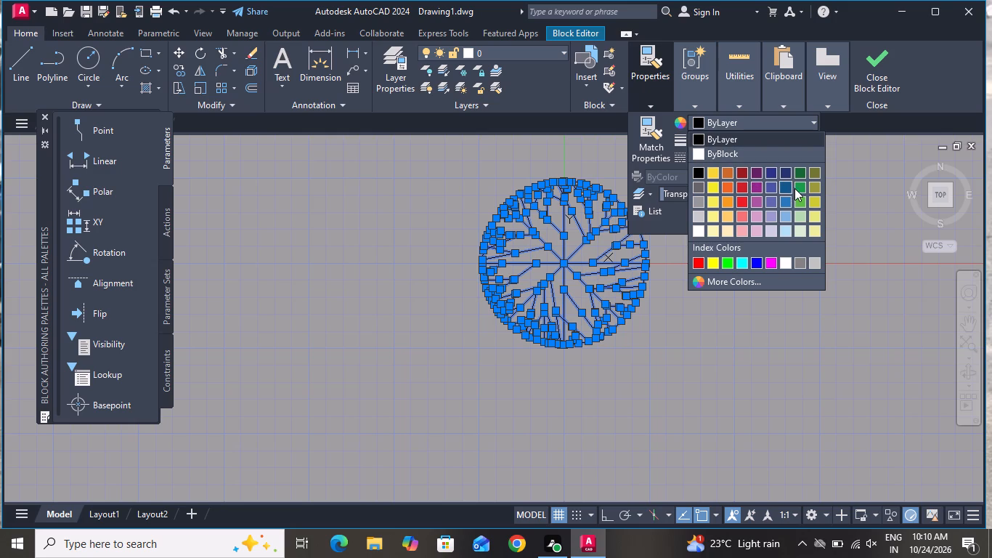
{"action": "left_click", "coordinate": [795, 185]}
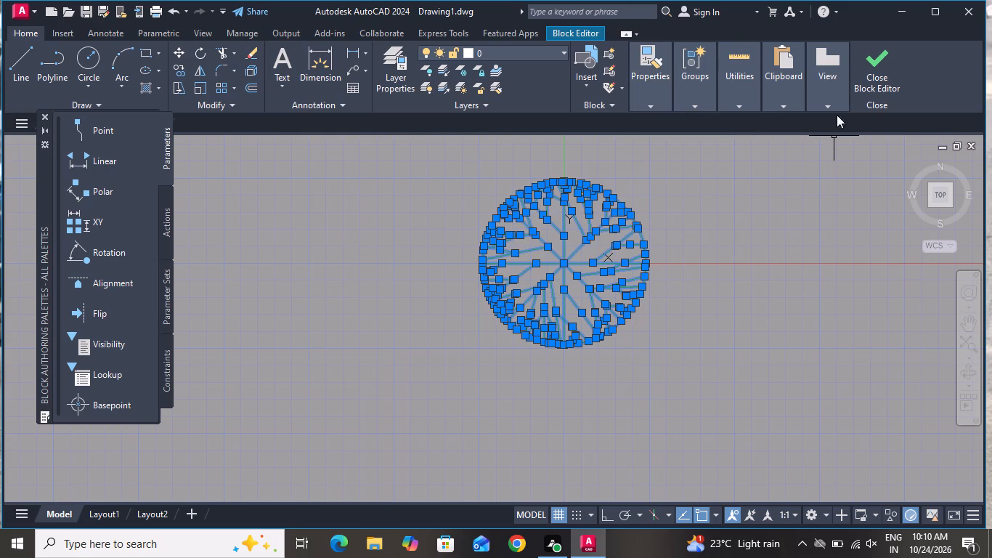
{"action": "left_click", "coordinate": [865, 70]}
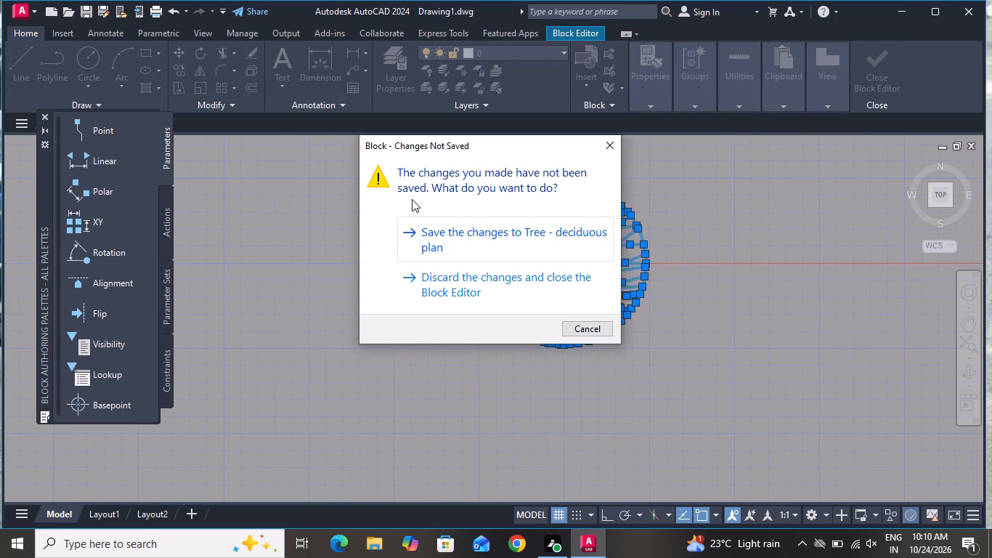
{"action": "left_click", "coordinate": [426, 236]}
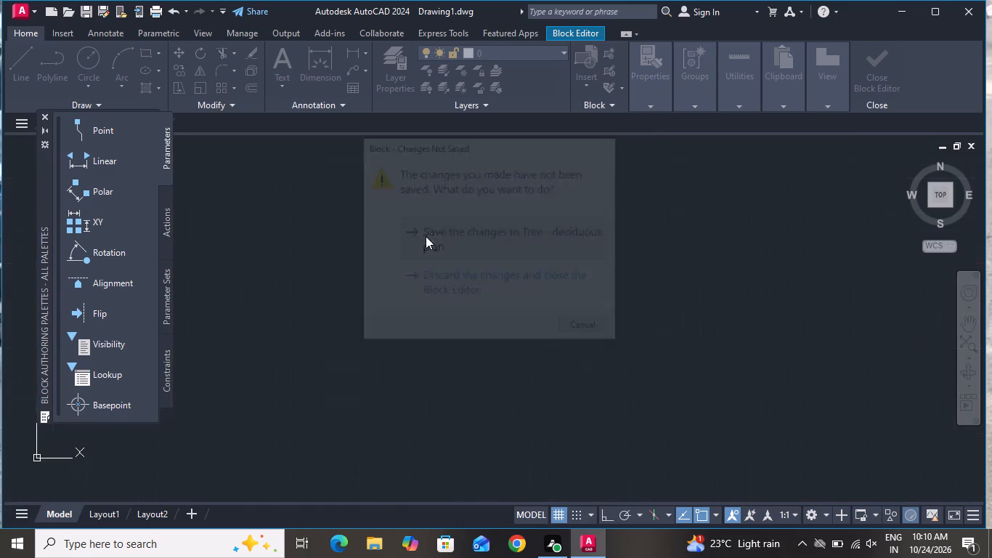
Move the northern large palm of the garden's western cluster about 4'-8" east and slightly south, into the open middle area.
{"action": "scroll", "coordinate": [521, 240], "scroll_direction": "down", "scroll_amount": 1}
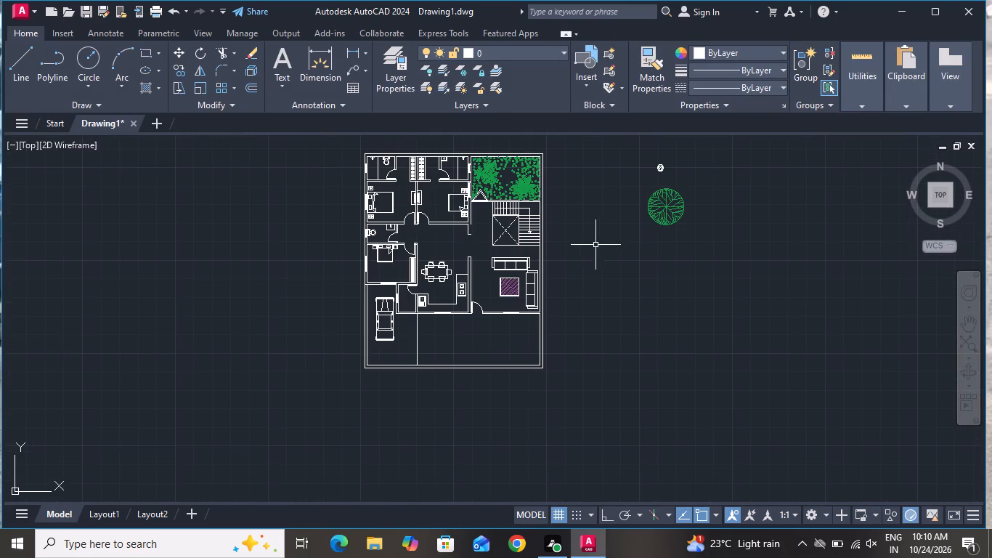
{"action": "scroll", "coordinate": [500, 170], "scroll_direction": "up", "scroll_amount": 4}
{"action": "scroll", "coordinate": [518, 195], "scroll_direction": "down", "scroll_amount": 1}
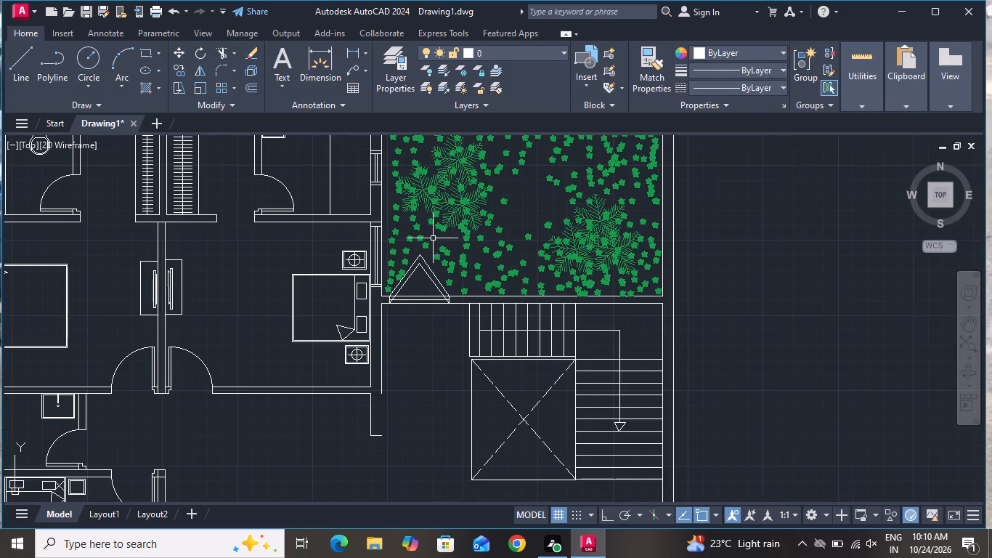
{"action": "scroll", "coordinate": [444, 173], "scroll_direction": "up", "scroll_amount": 3}
{"action": "left_click", "coordinate": [455, 168]}
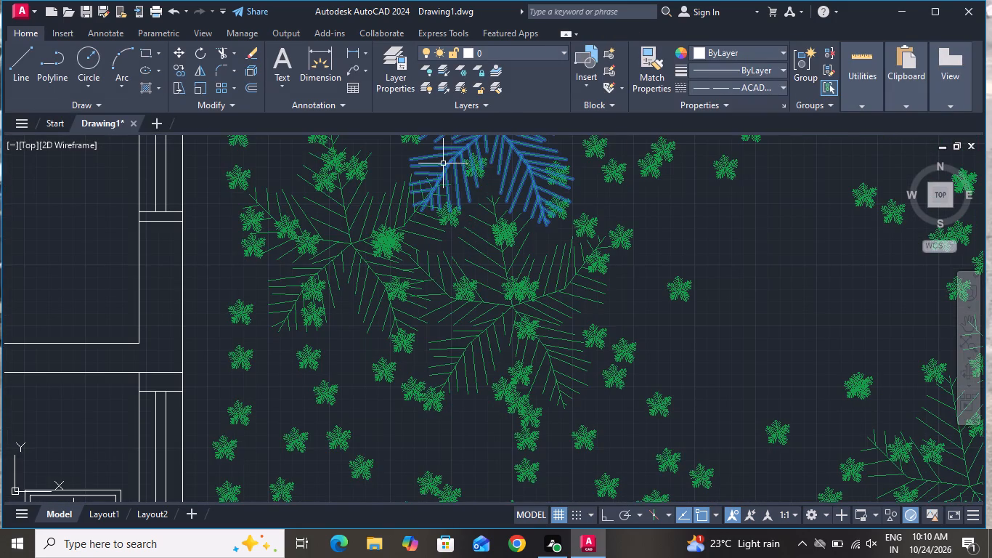
{"action": "left_click", "coordinate": [176, 53]}
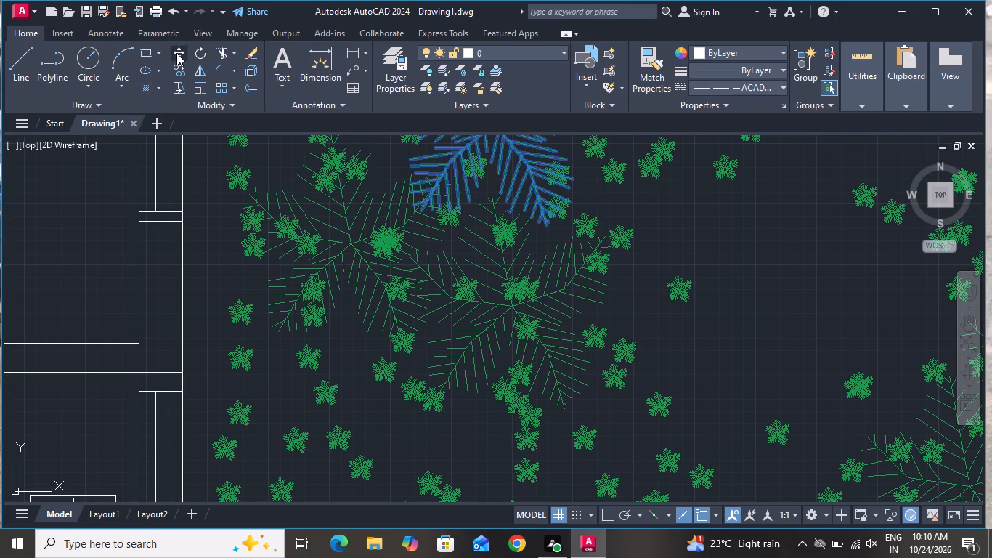
{"action": "left_click", "coordinate": [495, 170]}
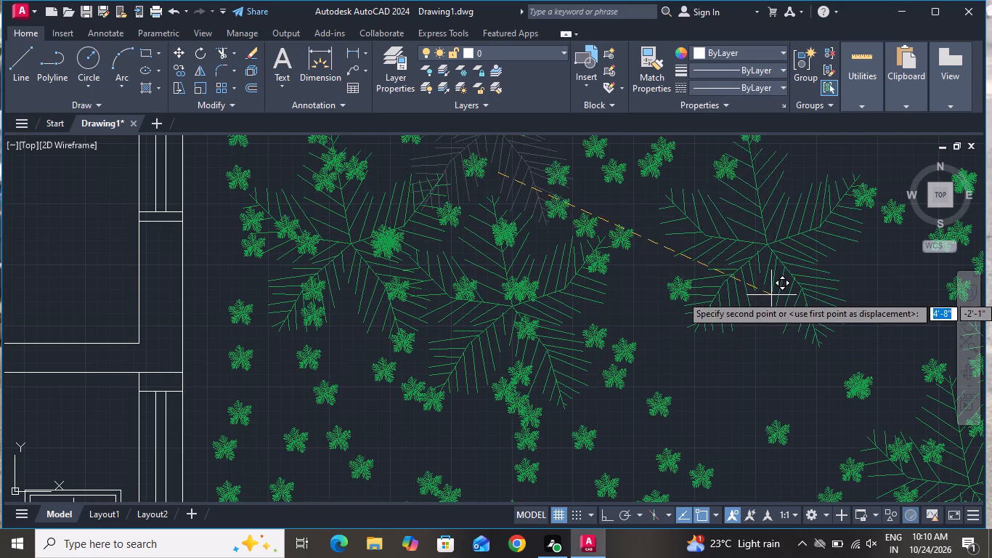
{"action": "left_click", "coordinate": [773, 278]}
Move the southern large palm of the garden's western cluster east and slightly south, just below the previously moved palm.
{"action": "left_click", "coordinate": [548, 302]}
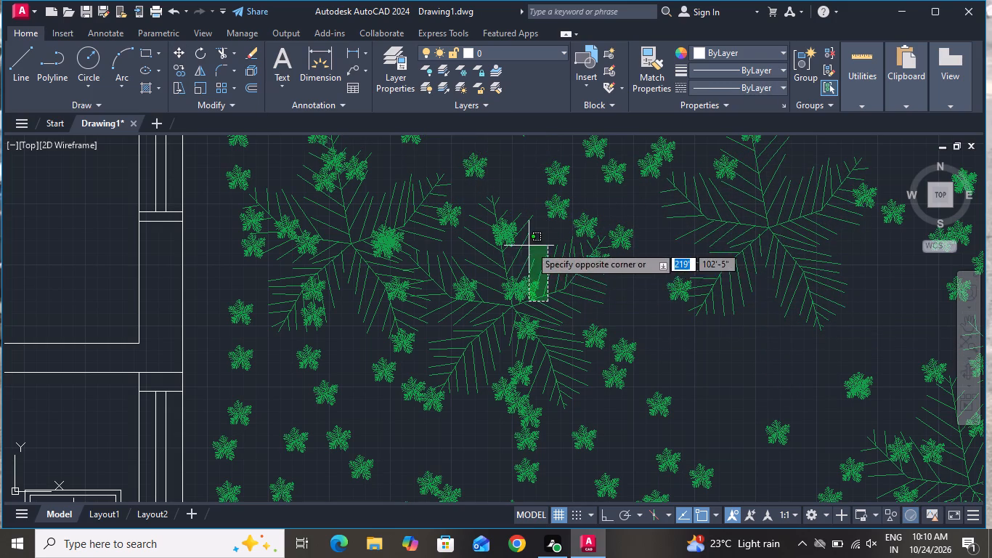
{"action": "left_click", "coordinate": [543, 259]}
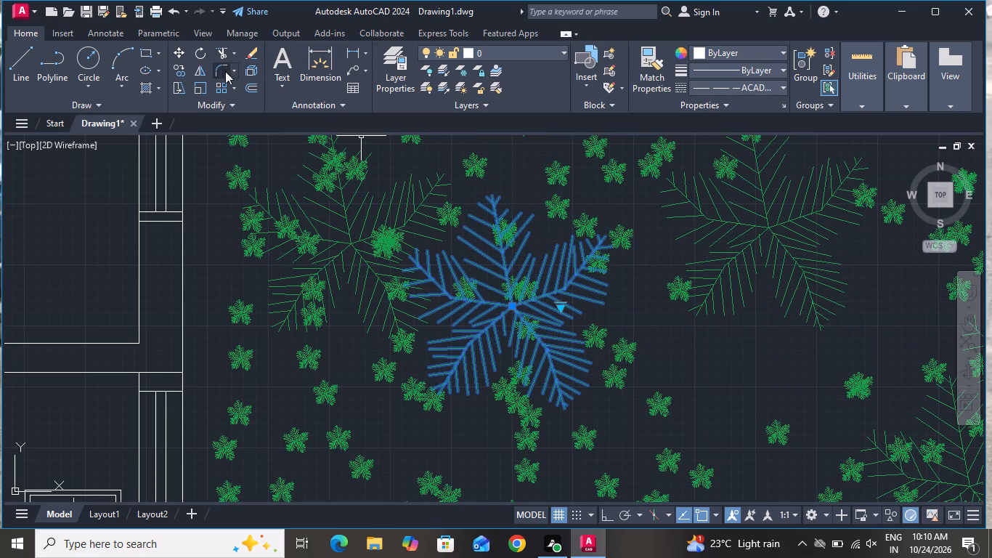
{"action": "left_click", "coordinate": [178, 54]}
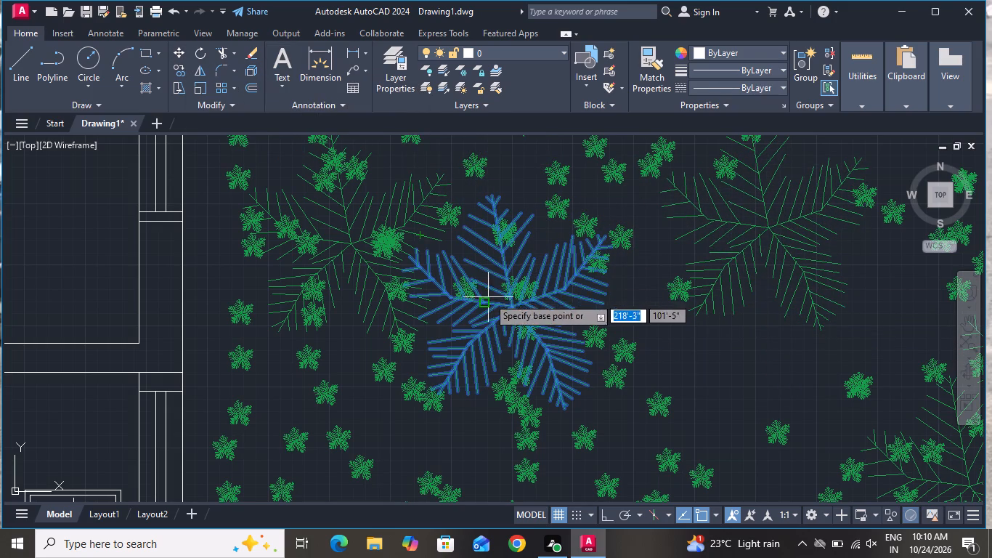
{"action": "left_click", "coordinate": [488, 297]}
{"action": "left_click", "coordinate": [688, 359]}
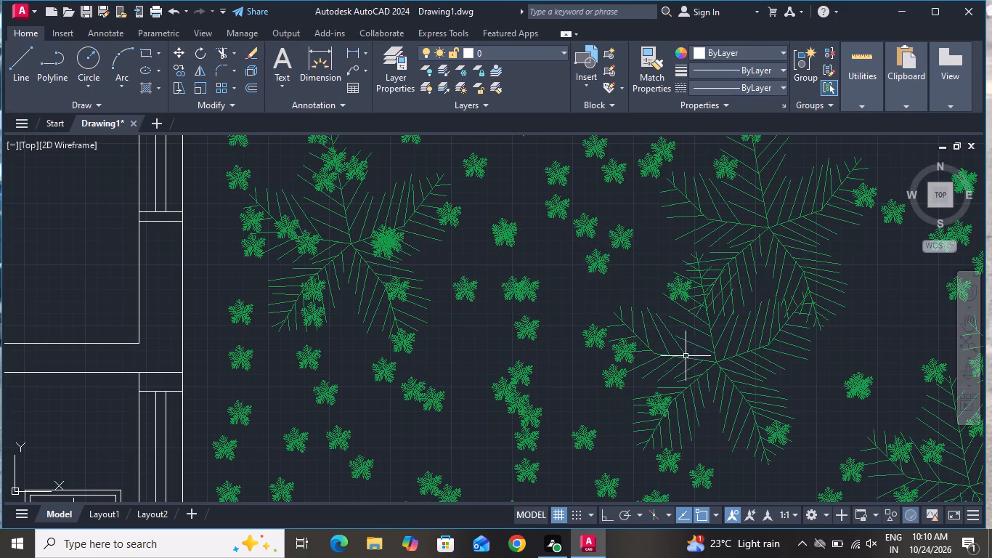
Move the remaining large western palm about 9'-2" east and 10" south, between the middle palms and the garden's eastern cluster.
{"action": "left_click", "coordinate": [328, 219]}
{"action": "left_click", "coordinate": [341, 230]}
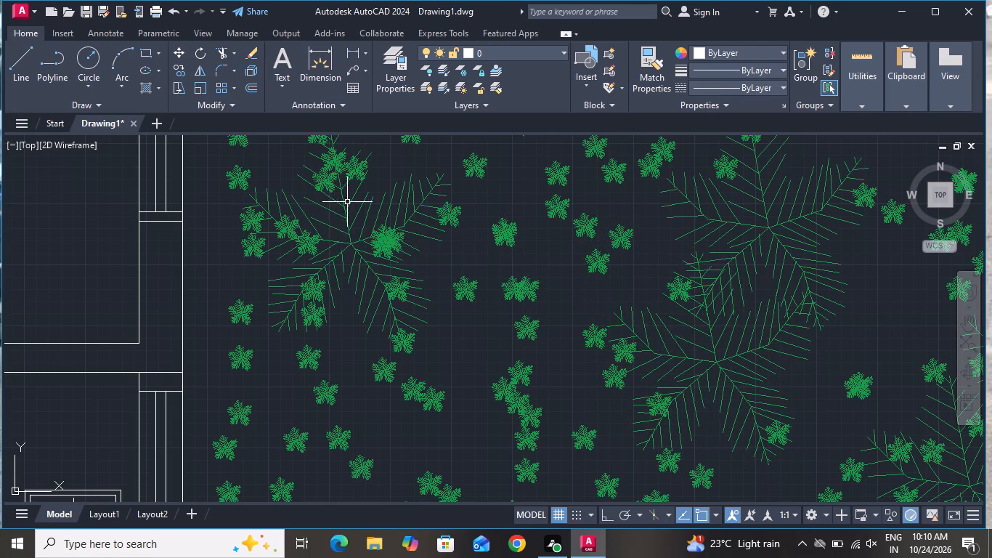
{"action": "left_click", "coordinate": [347, 202]}
{"action": "left_click", "coordinate": [175, 51]}
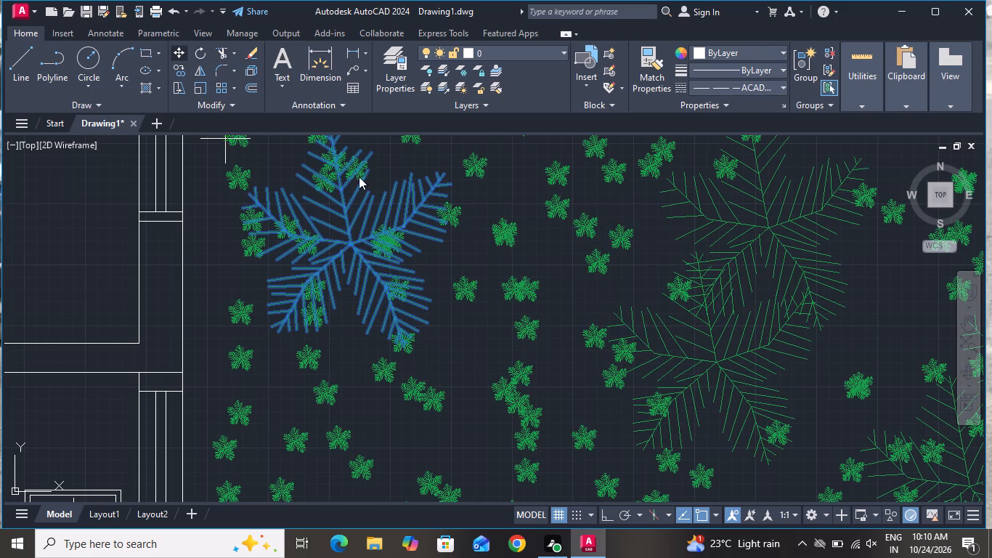
{"action": "left_click", "coordinate": [357, 253]}
{"action": "scroll", "coordinate": [357, 254], "scroll_direction": "down", "scroll_amount": 3}
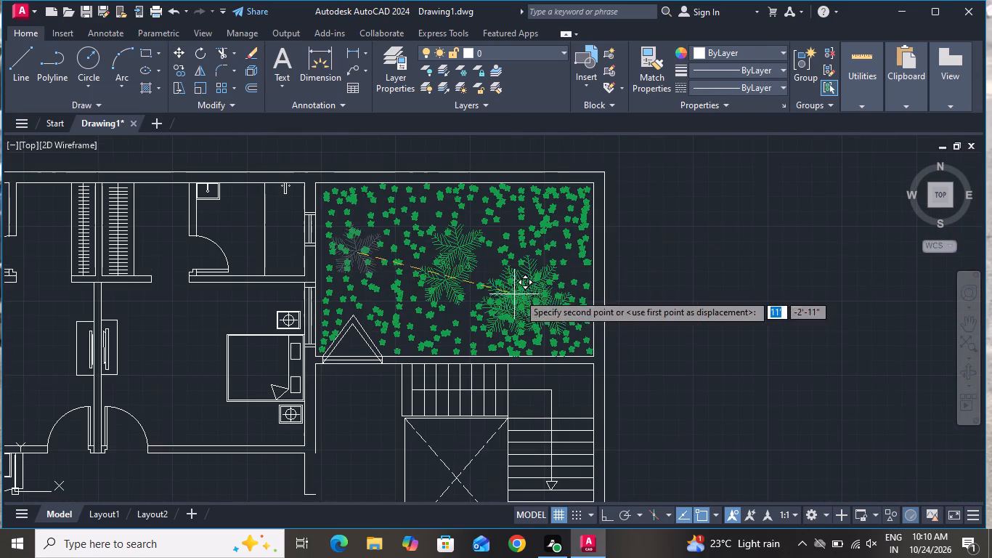
{"action": "scroll", "coordinate": [503, 285], "scroll_direction": "up", "scroll_amount": 3}
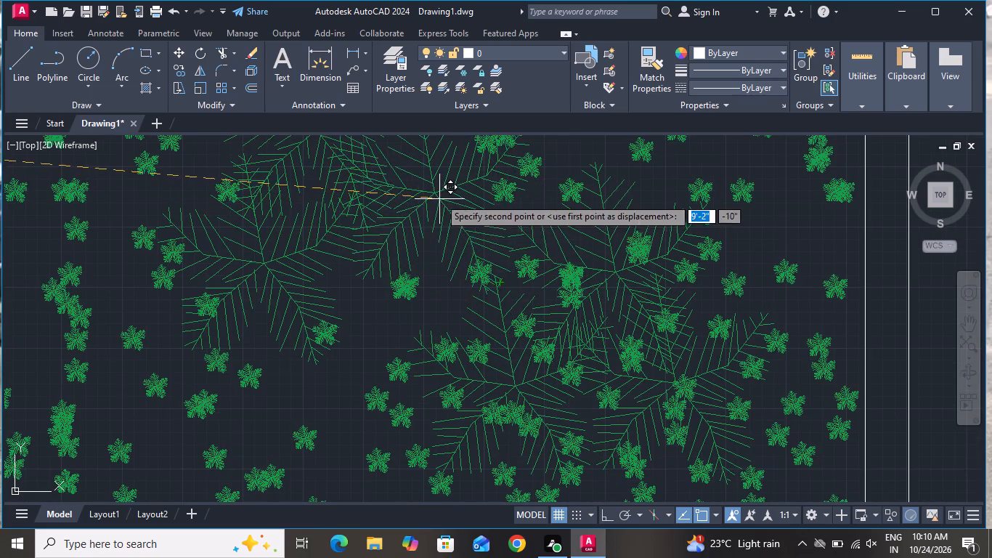
{"action": "left_click", "coordinate": [439, 198]}
Draw a vertical line across the front yard from the living room's south wall, east of the door, to the front boundary wall.
{"action": "scroll", "coordinate": [458, 192], "scroll_direction": "down", "scroll_amount": 3}
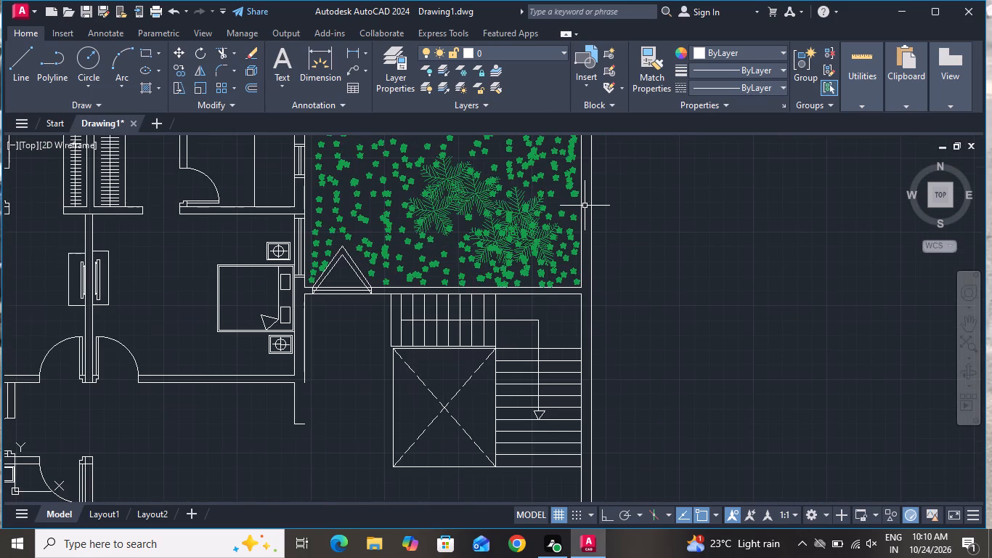
{"action": "scroll", "coordinate": [585, 204], "scroll_direction": "down", "scroll_amount": 2}
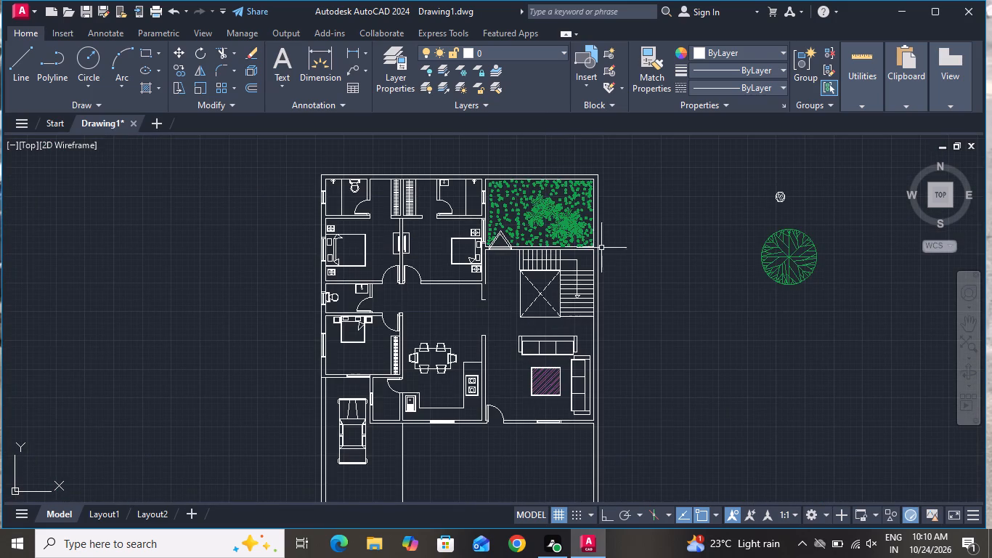
{"action": "scroll", "coordinate": [565, 405], "scroll_direction": "up", "scroll_amount": 1}
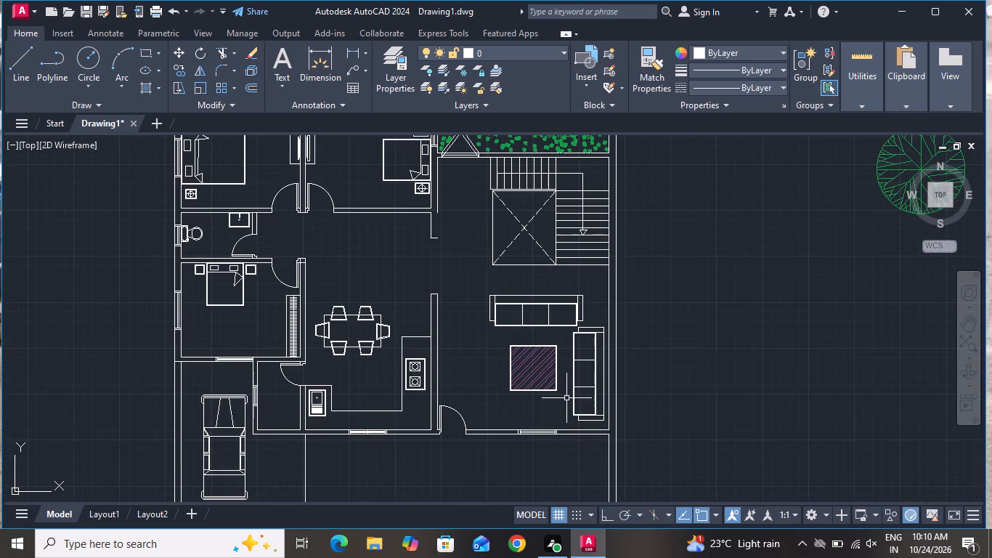
{"action": "scroll", "coordinate": [566, 398], "scroll_direction": "down", "scroll_amount": 2}
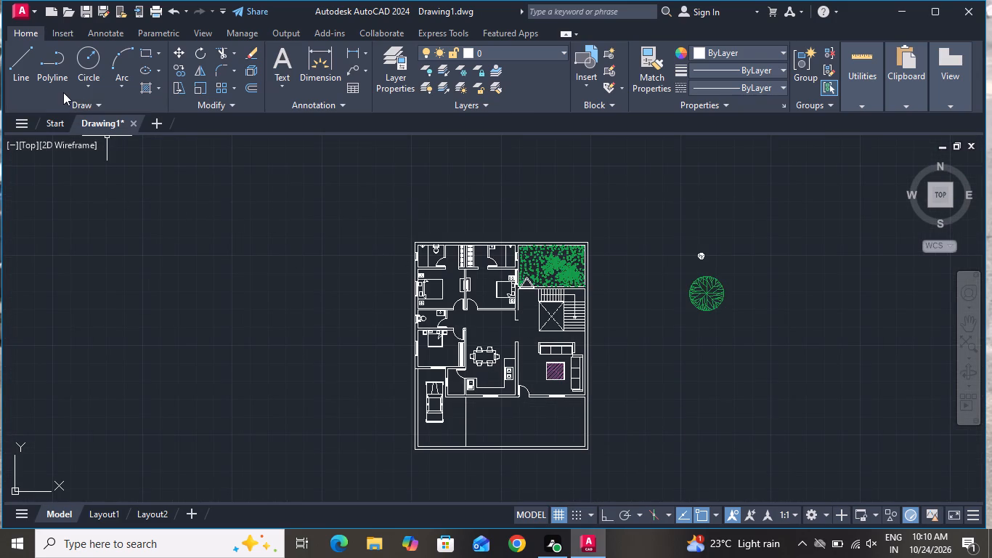
{"action": "left_click", "coordinate": [31, 70]}
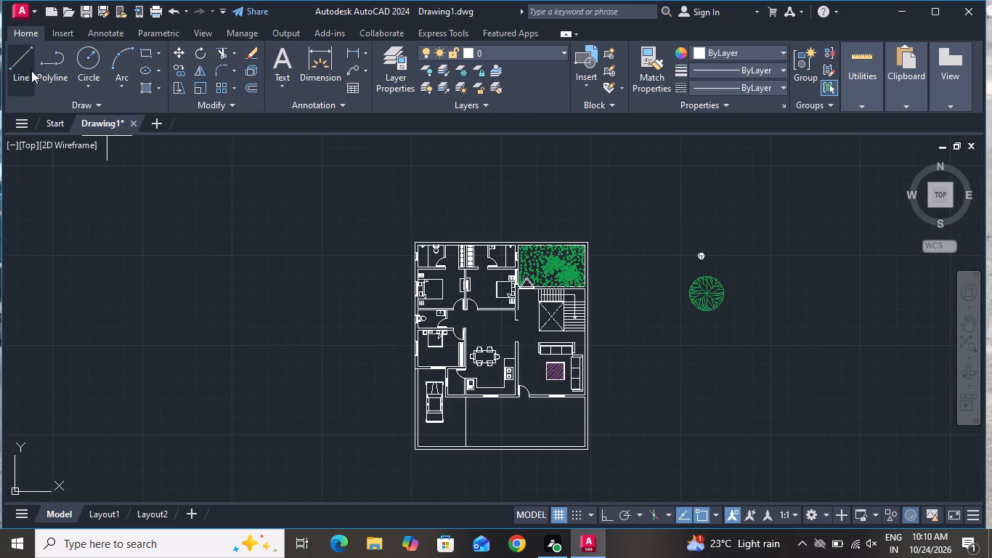
{"action": "scroll", "coordinate": [518, 416], "scroll_direction": "up", "scroll_amount": 2}
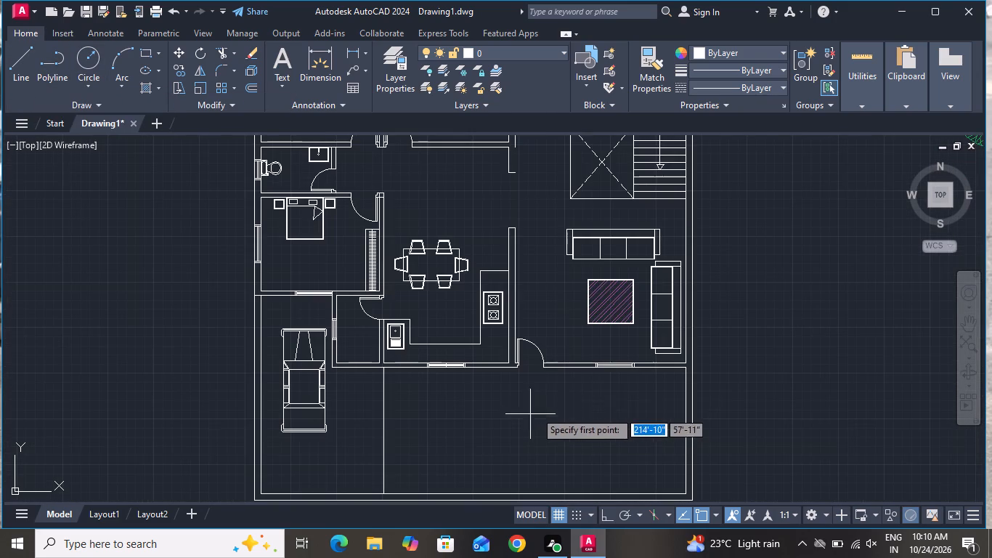
{"action": "left_click", "coordinate": [566, 370]}
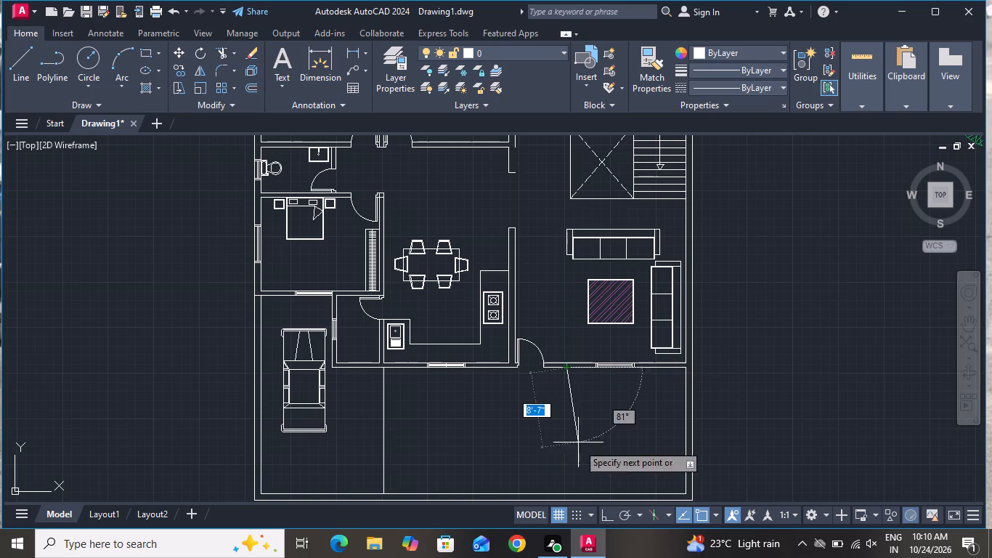
{"action": "left_click", "coordinate": [564, 494]}
{"action": "right_click", "coordinate": [564, 494]}
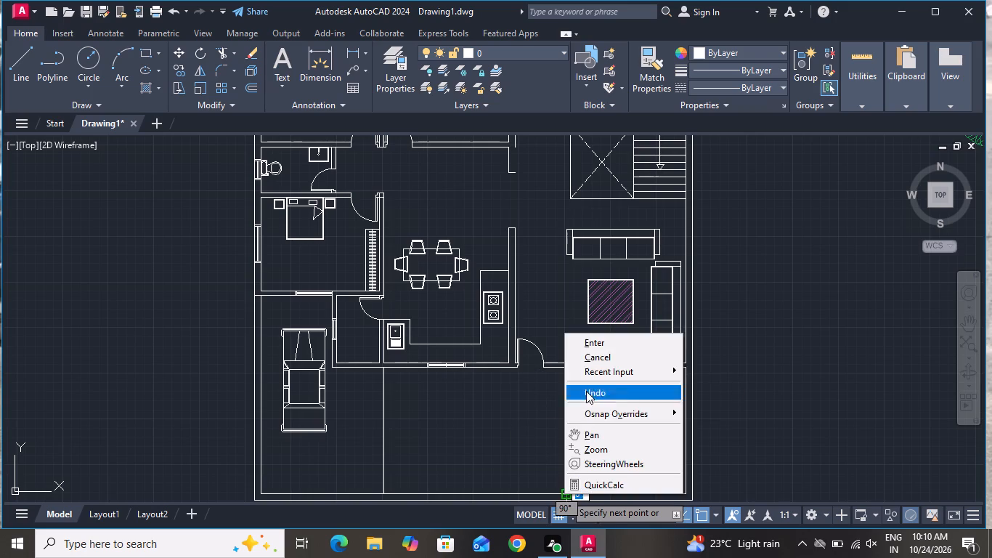
{"action": "left_click", "coordinate": [595, 362]}
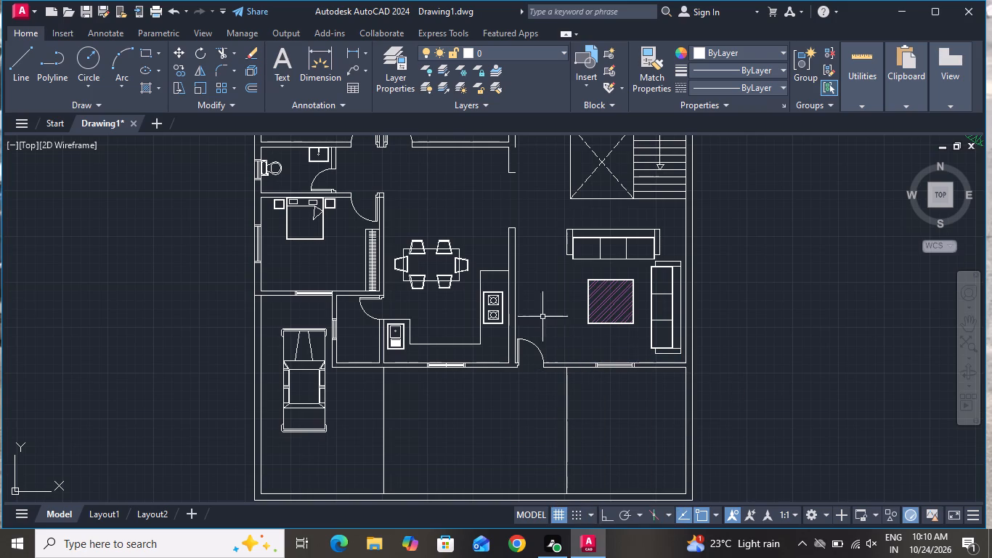
Scale the loose green deciduous tree east of the house down to about a quarter of its size.
{"action": "scroll", "coordinate": [526, 292], "scroll_direction": "down", "scroll_amount": 2}
{"action": "left_click", "coordinate": [717, 228]}
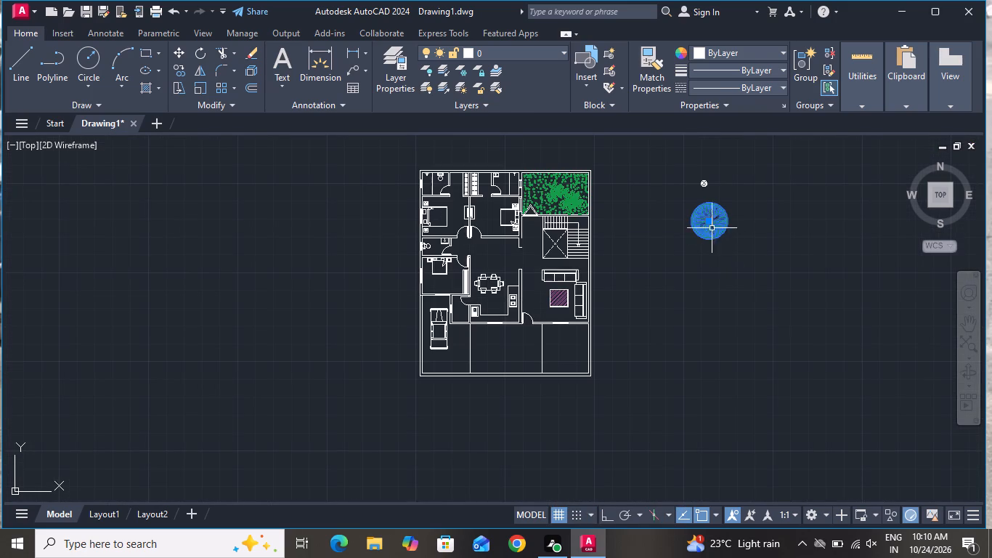
{"action": "left_click", "coordinate": [195, 86]}
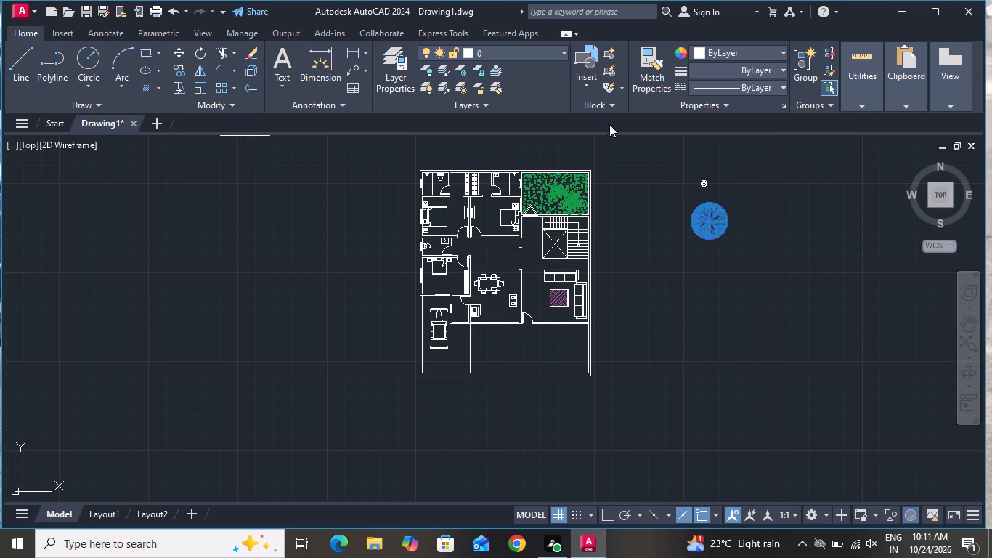
{"action": "scroll", "coordinate": [705, 212], "scroll_direction": "up", "scroll_amount": 3}
{"action": "left_click", "coordinate": [707, 240]}
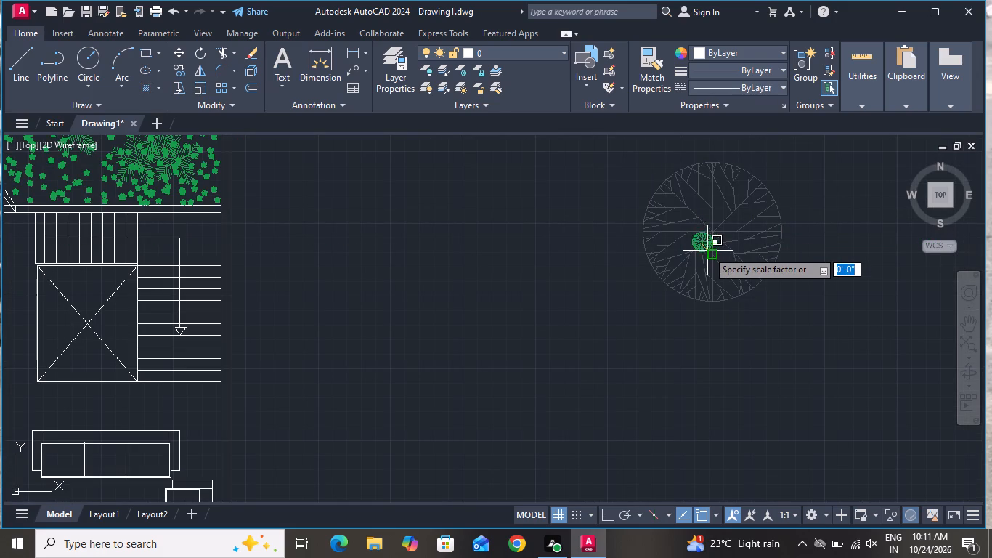
{"action": "left_click", "coordinate": [707, 251]}
Copy the reduced deciduous tree into the front yard's eastern section, near its northwest corner beside the new dividing line.
{"action": "left_click", "coordinate": [725, 222]}
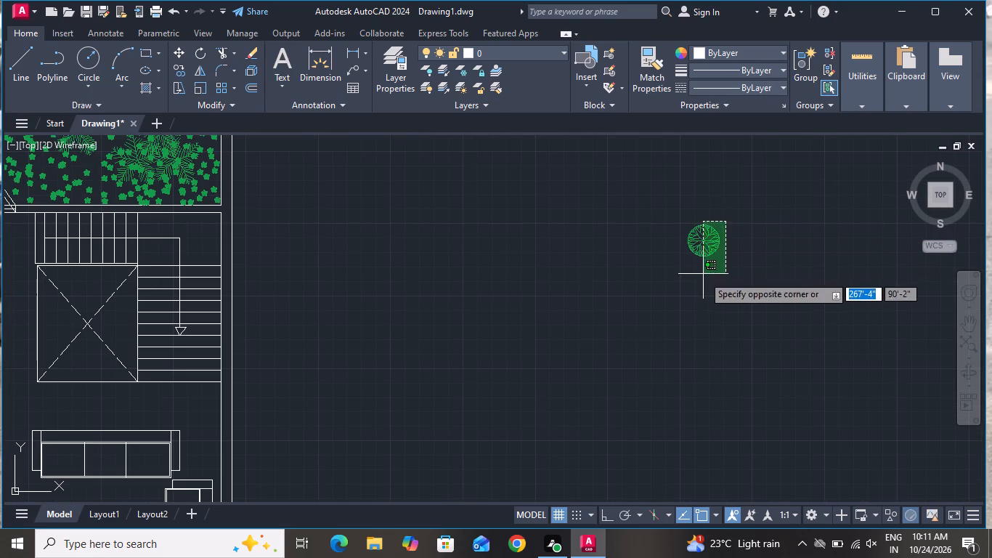
{"action": "left_click", "coordinate": [702, 276]}
{"action": "left_click", "coordinate": [184, 76]}
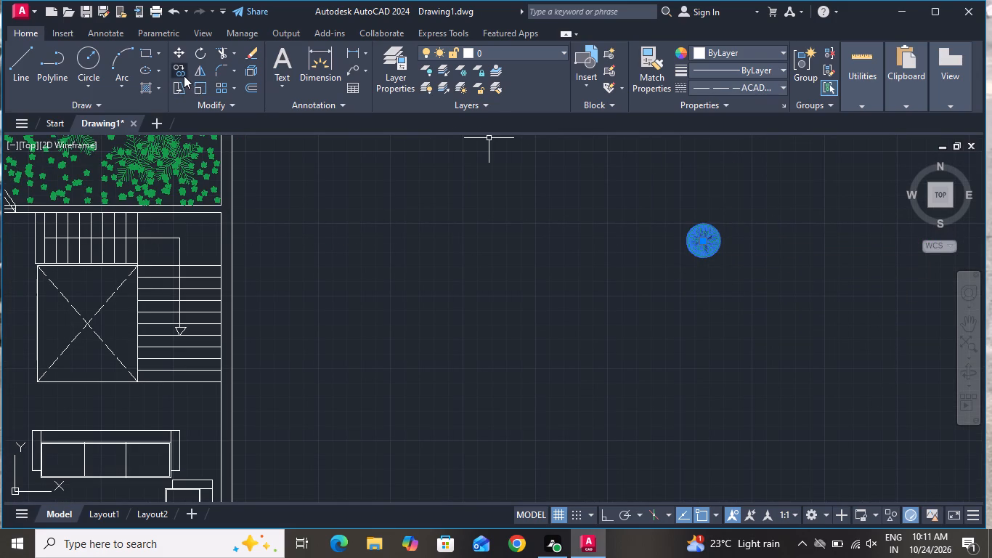
{"action": "left_click", "coordinate": [704, 244]}
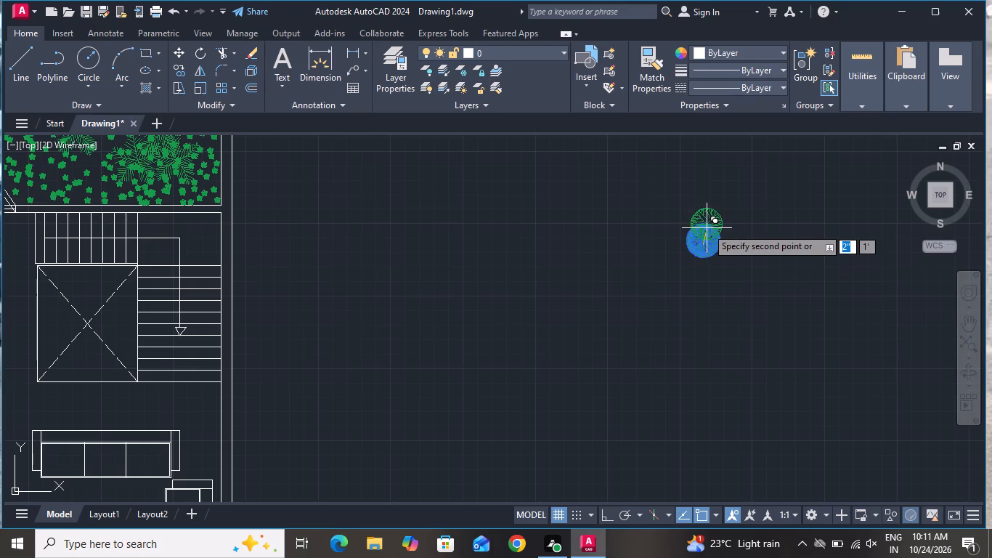
{"action": "scroll", "coordinate": [707, 227], "scroll_direction": "down", "scroll_amount": 3}
{"action": "scroll", "coordinate": [558, 363], "scroll_direction": "up", "scroll_amount": 2}
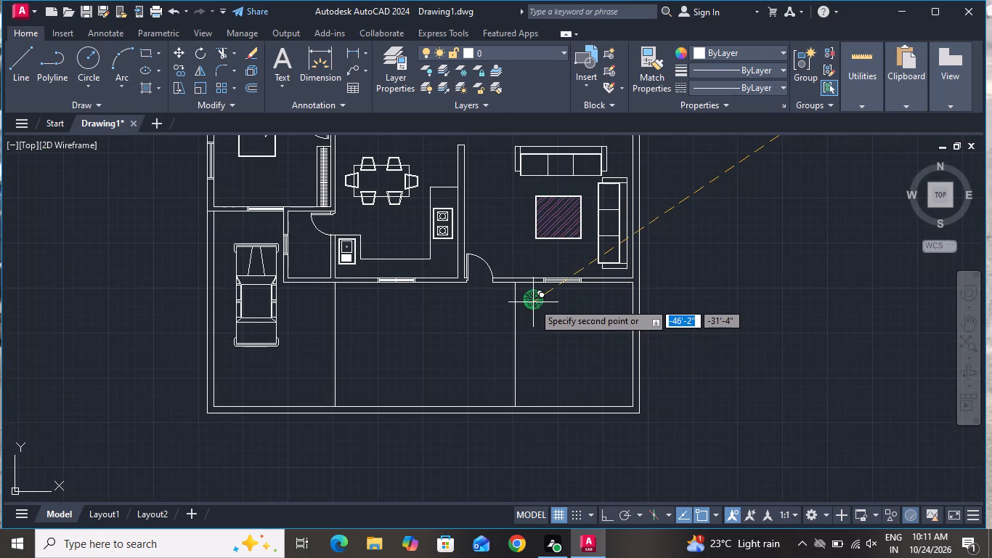
{"action": "left_click", "coordinate": [533, 302]}
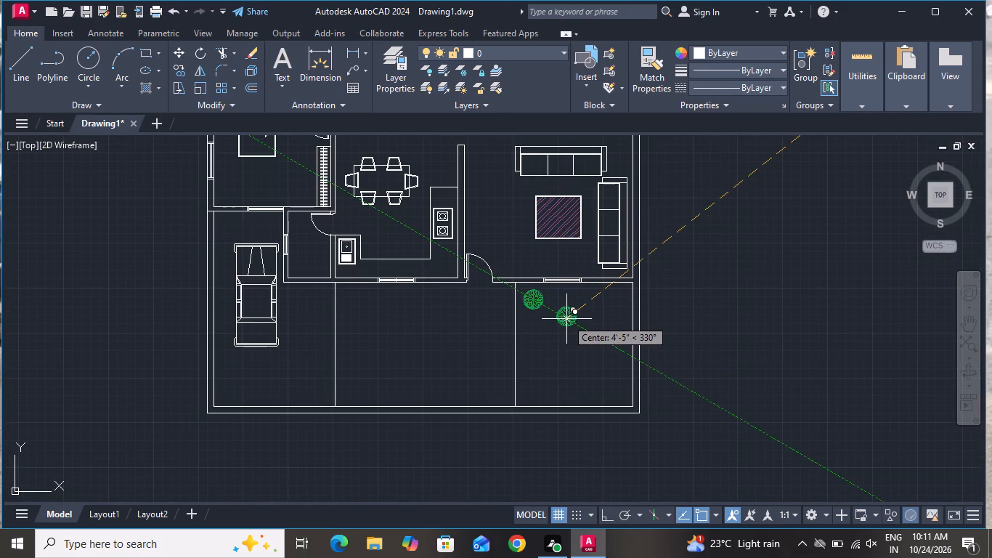
{"action": "right_click", "coordinate": [566, 319]}
{"action": "left_click", "coordinate": [588, 339]}
Scale the front-yard tree copy down to roughly a third of its size.
{"action": "left_click", "coordinate": [534, 295]}
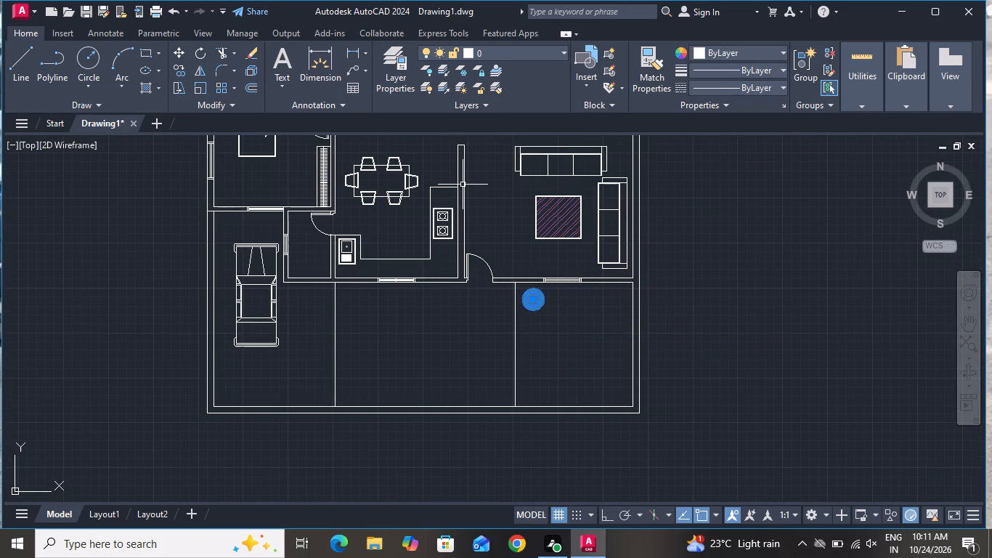
{"action": "left_click", "coordinate": [204, 86]}
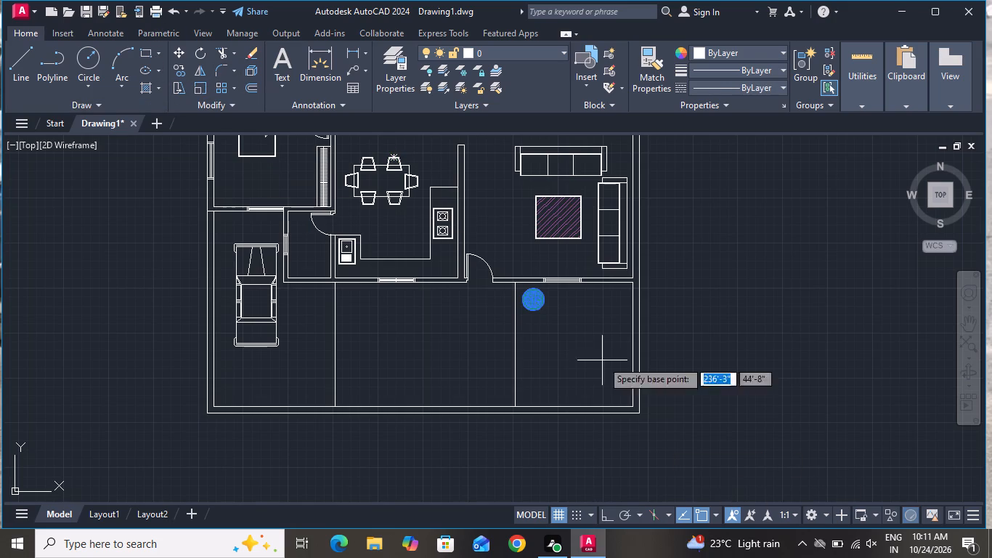
{"action": "left_click", "coordinate": [528, 299]}
{"action": "scroll", "coordinate": [539, 302], "scroll_direction": "up", "scroll_amount": 3}
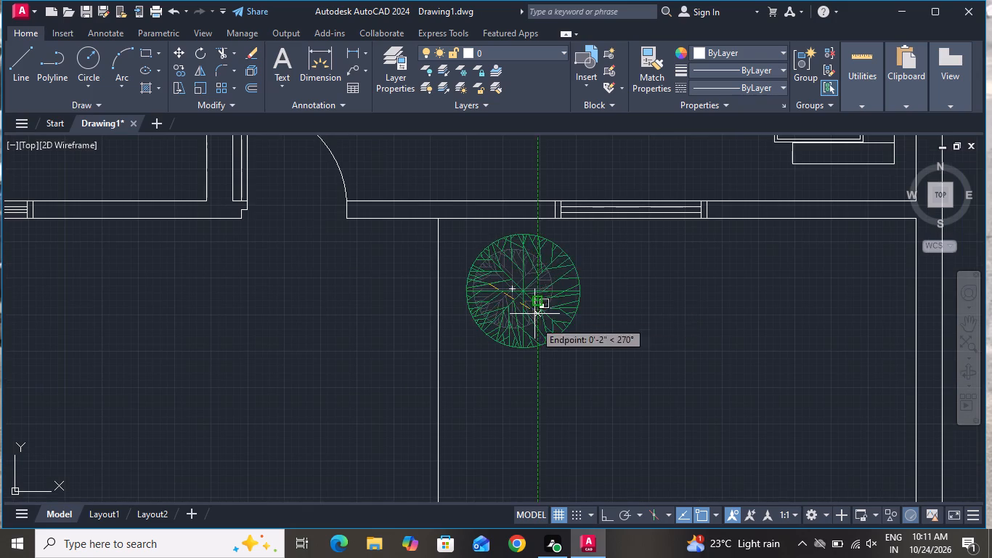
{"action": "scroll", "coordinate": [562, 365], "scroll_direction": "down", "scroll_amount": 2}
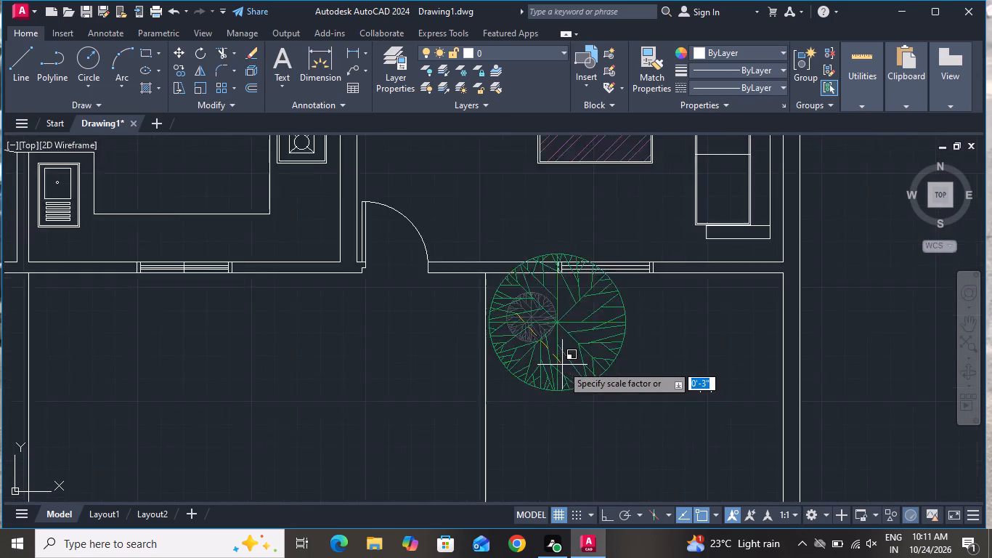
{"action": "scroll", "coordinate": [564, 365], "scroll_direction": "down", "scroll_amount": 1}
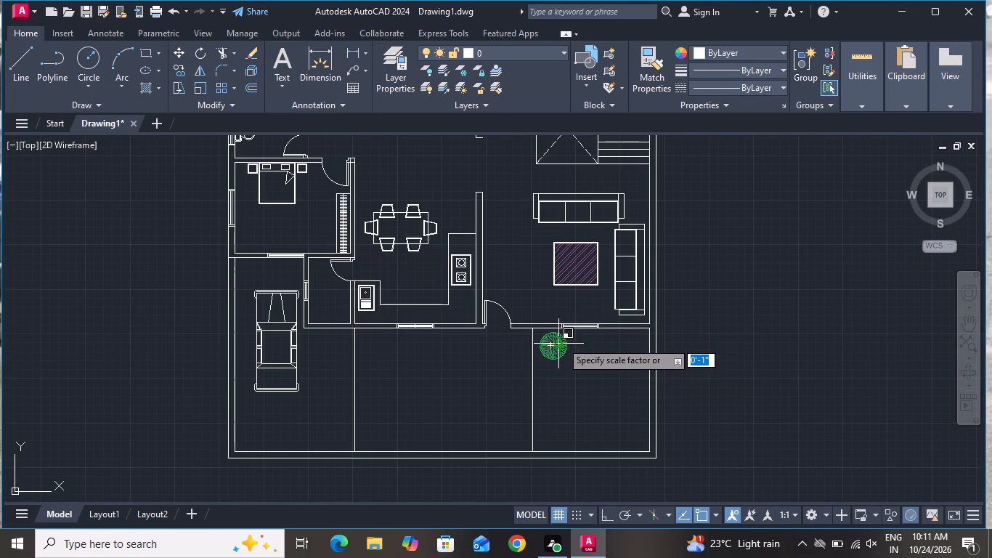
{"action": "scroll", "coordinate": [561, 341], "scroll_direction": "up", "scroll_amount": 4}
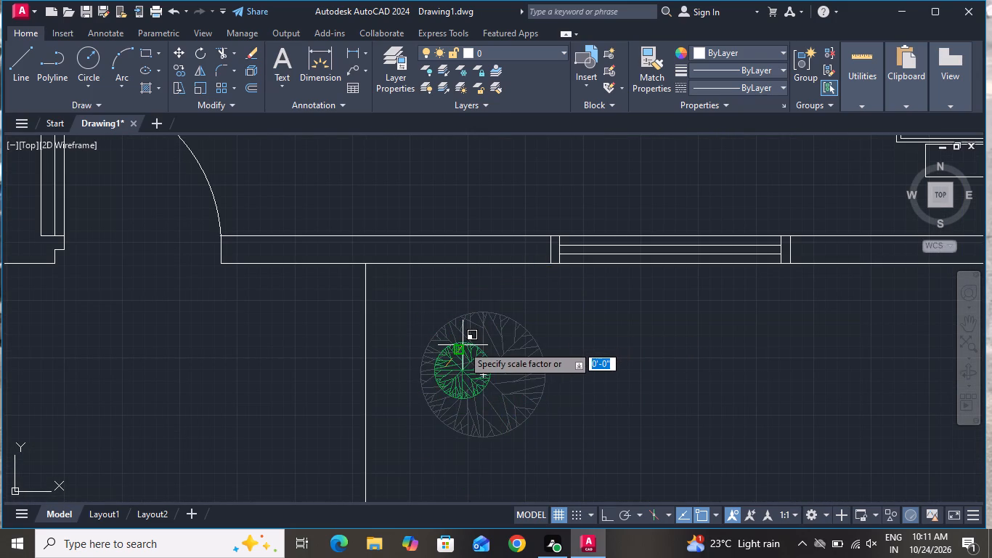
{"action": "left_click", "coordinate": [463, 345]}
Finish scaling the front-yard tree copy down to roughly a third of its size.
{"action": "left_click", "coordinate": [463, 368]}
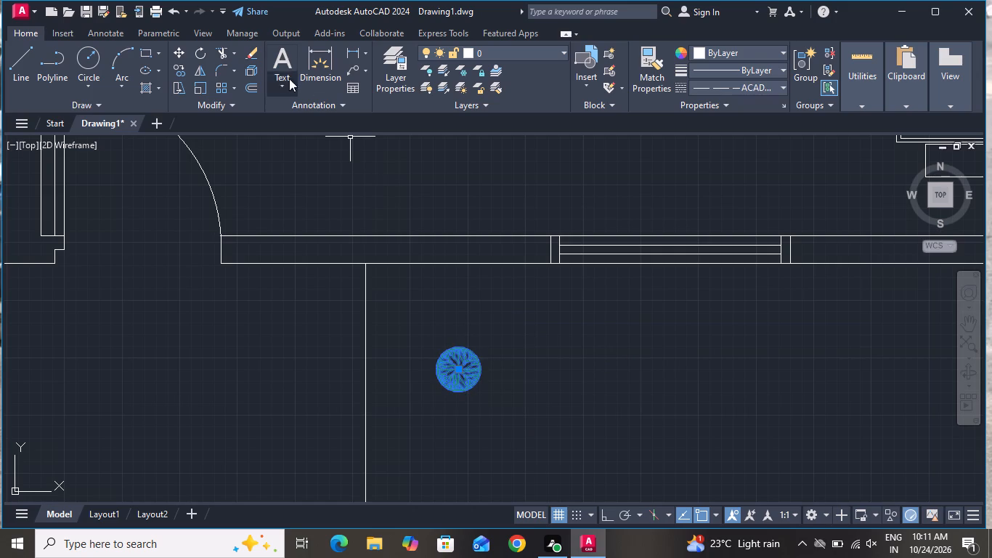
Copy the small tree repeatedly eastward to form a row along the living room's south wall, up to the east boundary wall.
{"action": "left_click", "coordinate": [171, 71]}
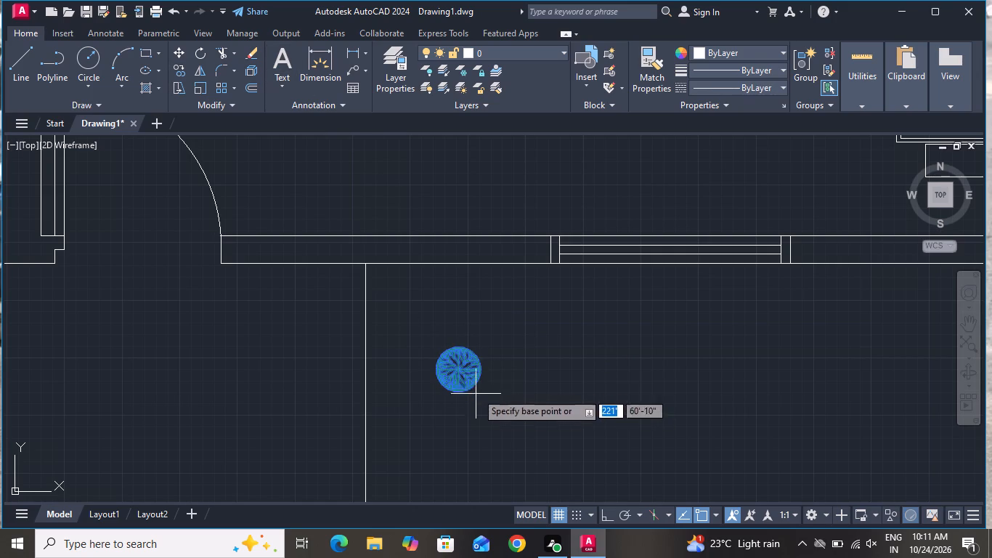
{"action": "left_click", "coordinate": [459, 365]}
{"action": "left_click", "coordinate": [527, 365]}
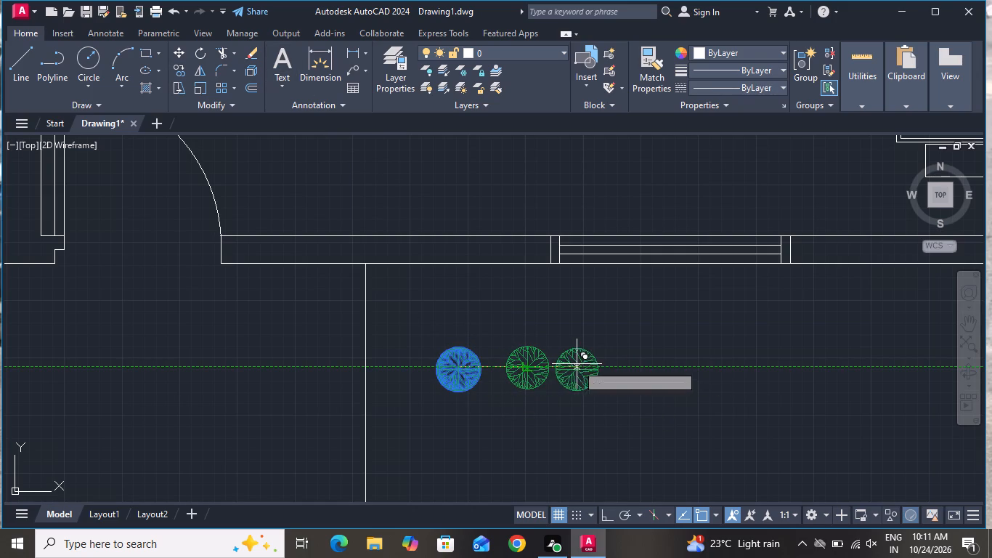
{"action": "left_click", "coordinate": [591, 363]}
{"action": "left_click", "coordinate": [663, 363]}
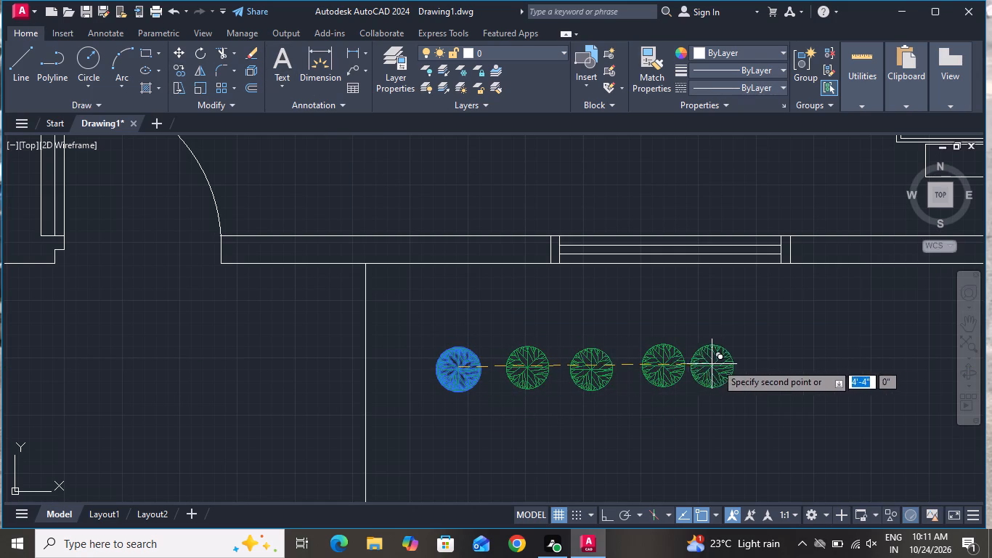
{"action": "left_click", "coordinate": [603, 508]}
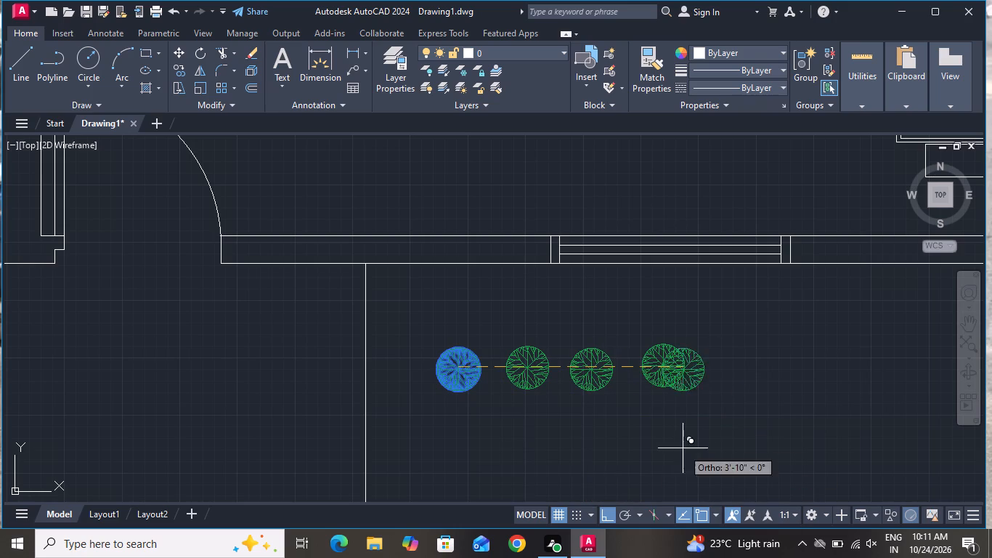
{"action": "left_click", "coordinate": [747, 401]}
{"action": "scroll", "coordinate": [719, 388], "scroll_direction": "down", "scroll_amount": 3}
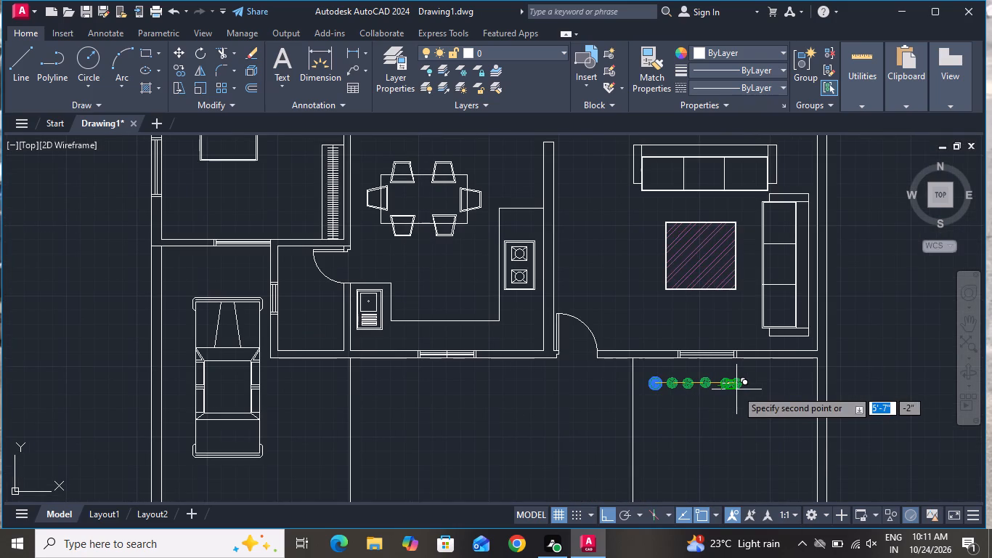
{"action": "left_click", "coordinate": [737, 389]}
{"action": "left_click", "coordinate": [760, 387]}
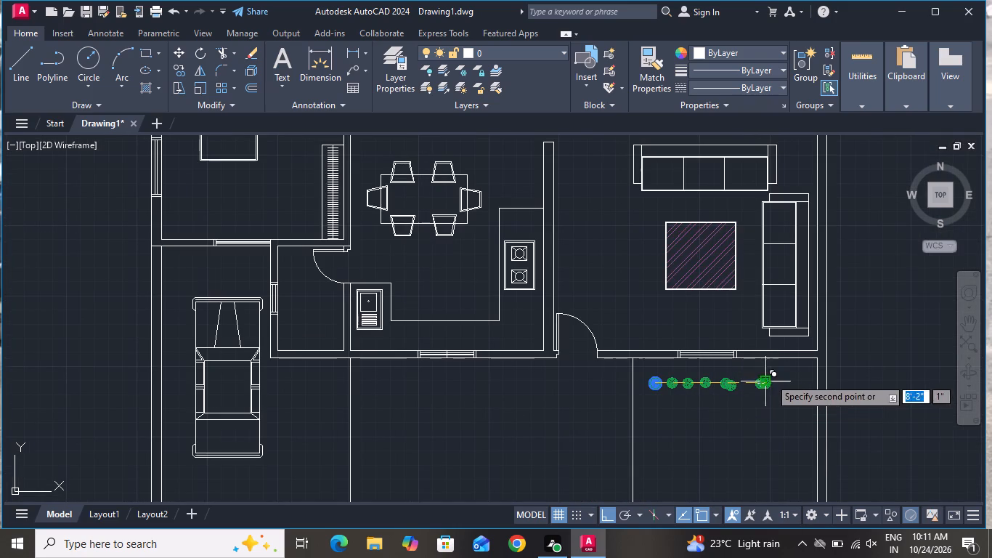
{"action": "left_click", "coordinate": [790, 379]}
{"action": "left_click", "coordinate": [778, 385]}
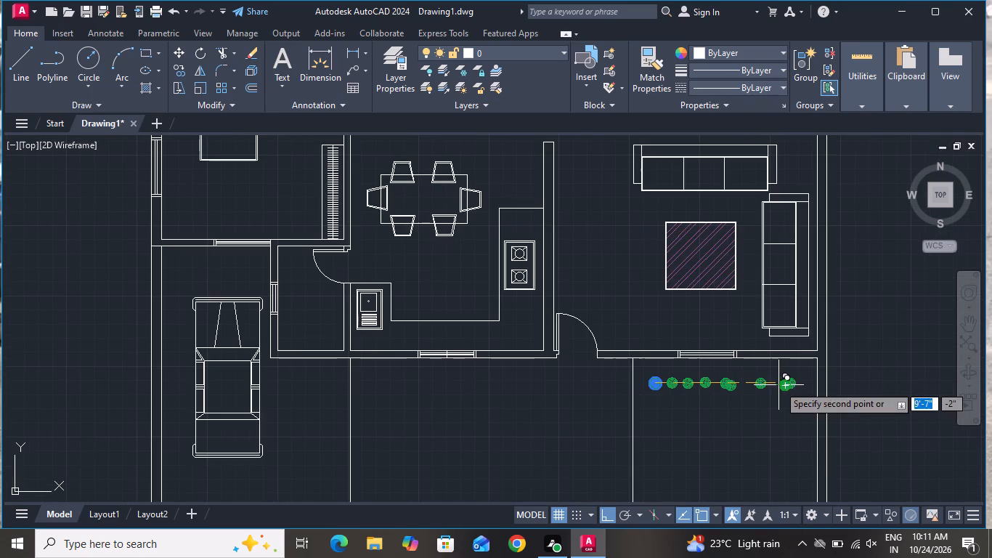
Place more tree copies in a second row about 2 feet south of the first, running from the dividing line toward the east wall.
{"action": "left_click", "coordinate": [649, 411]}
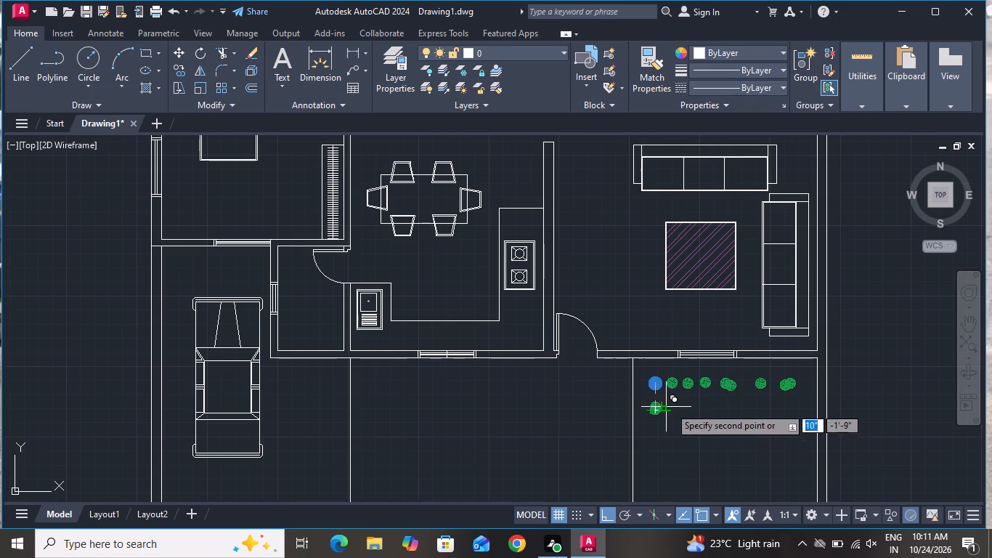
{"action": "left_click", "coordinate": [680, 403]}
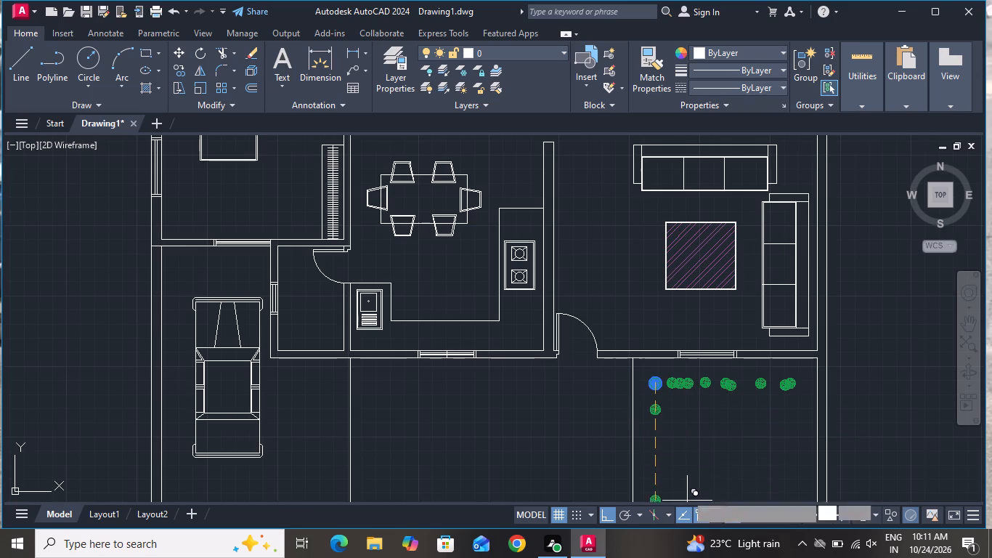
{"action": "scroll", "coordinate": [681, 415], "scroll_direction": "down", "scroll_amount": 2}
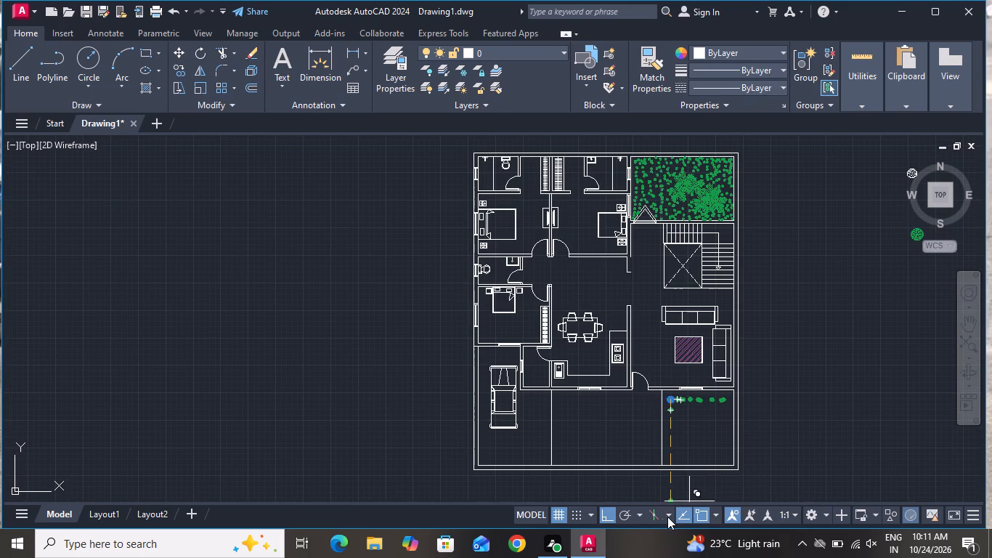
{"action": "left_click", "coordinate": [614, 519]}
{"action": "scroll", "coordinate": [692, 407], "scroll_direction": "up", "scroll_amount": 3}
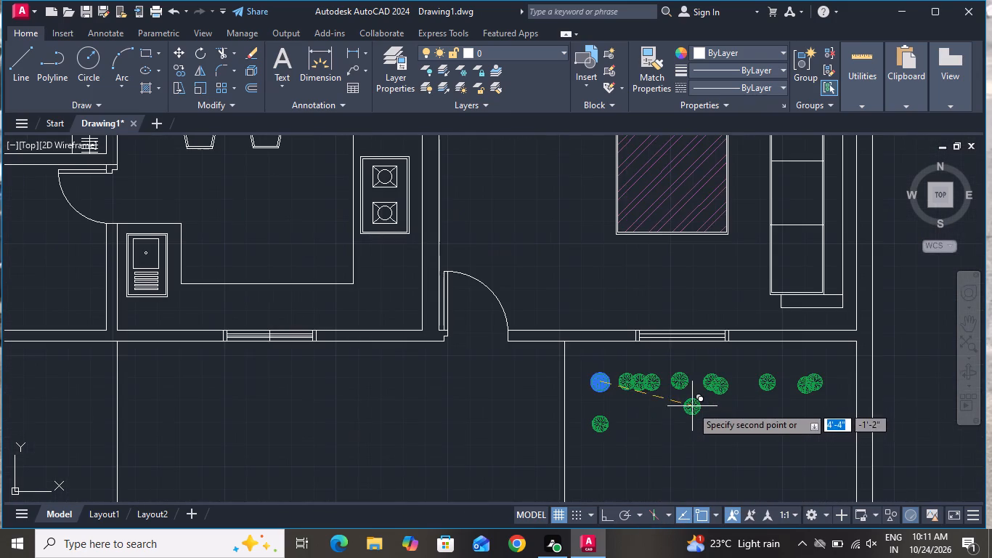
{"action": "left_click", "coordinate": [628, 421]}
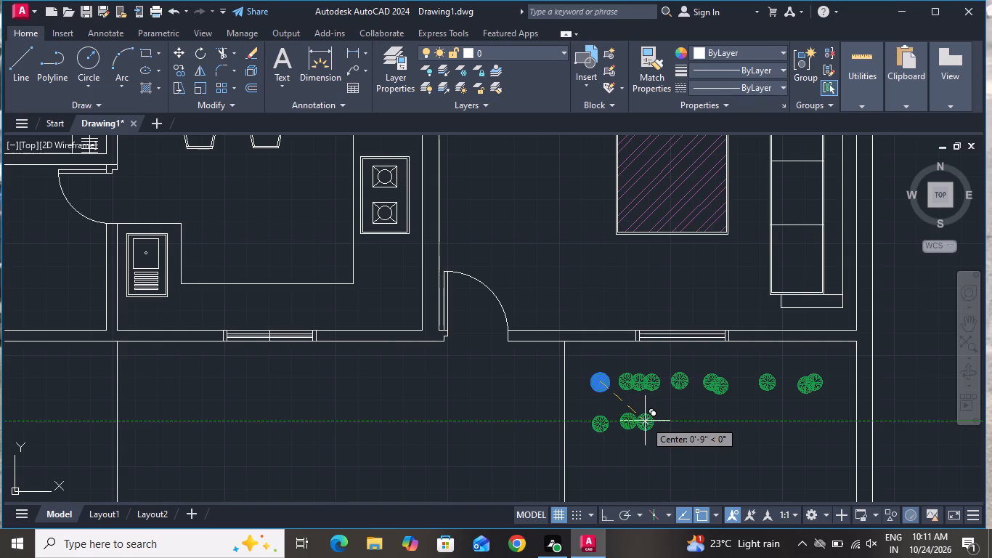
{"action": "left_click", "coordinate": [657, 421]}
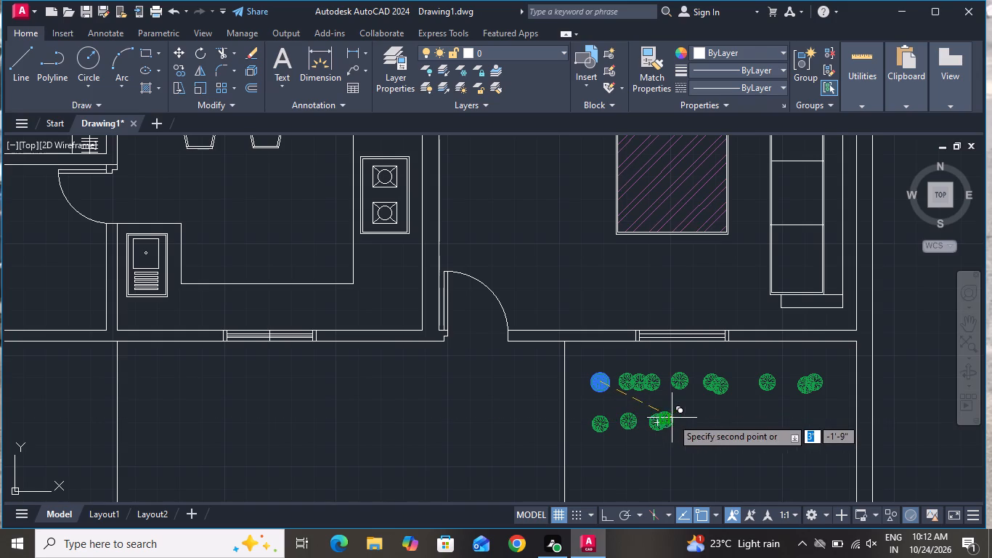
{"action": "left_click", "coordinate": [684, 418]}
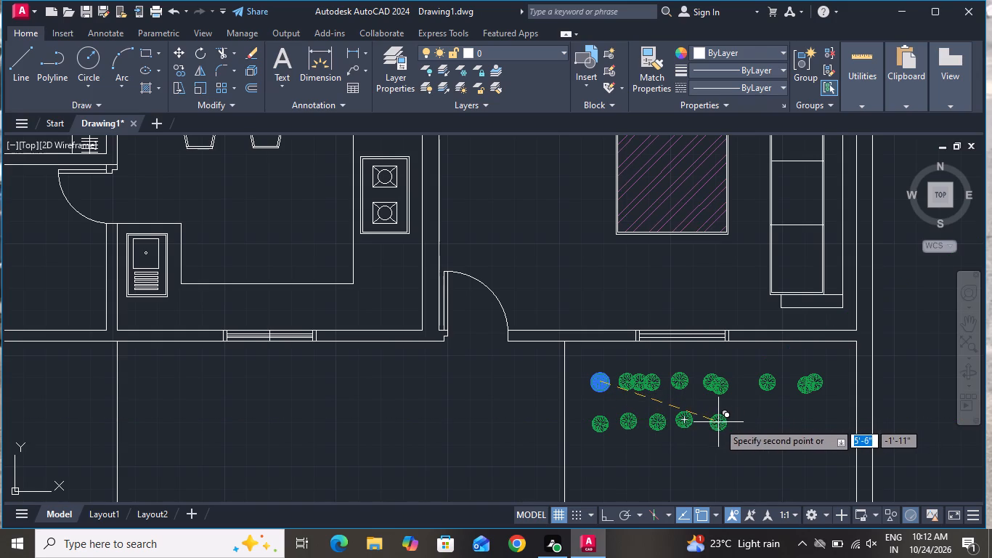
{"action": "left_click", "coordinate": [715, 422]}
{"action": "left_click", "coordinate": [745, 418]}
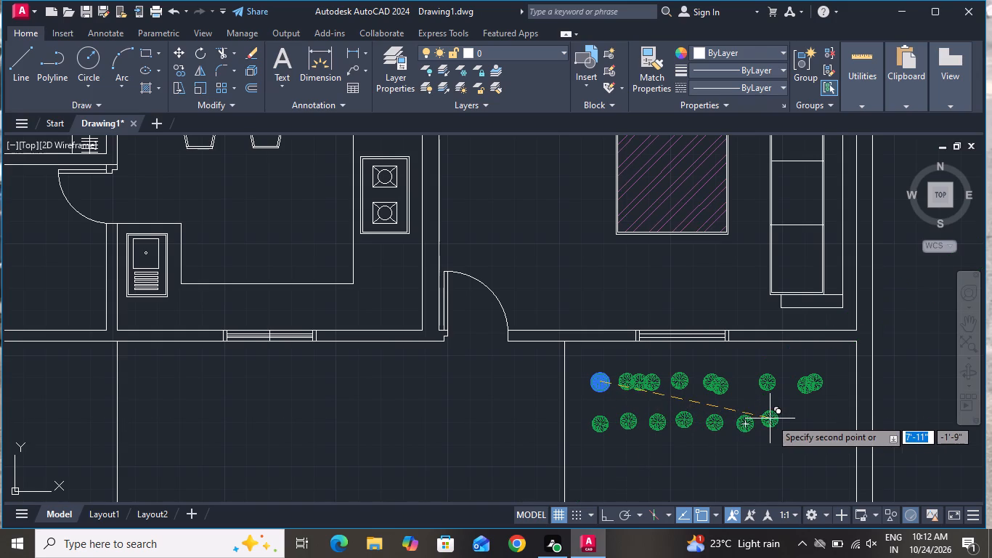
{"action": "left_click", "coordinate": [776, 417]}
{"action": "left_click", "coordinate": [798, 412]}
{"action": "left_click", "coordinate": [816, 410]}
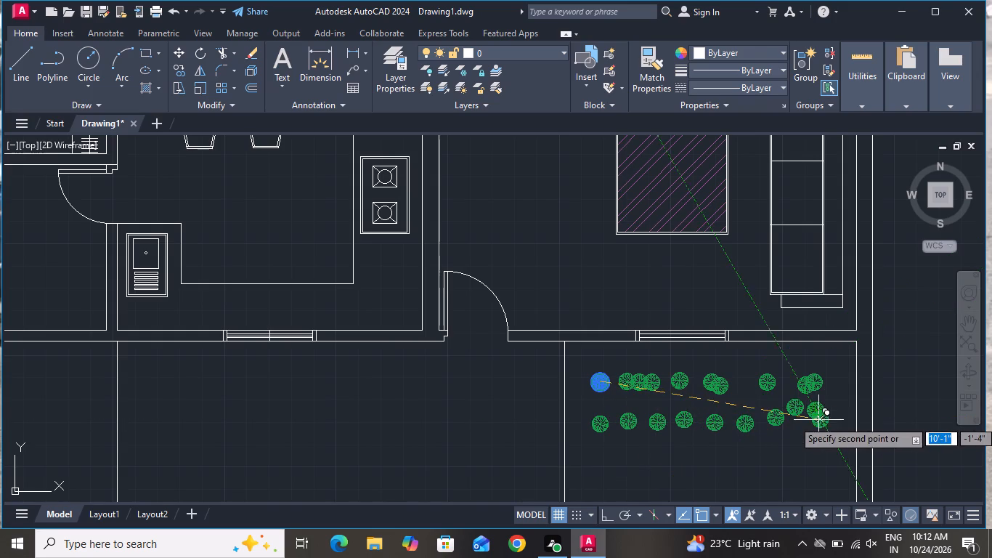
{"action": "left_click", "coordinate": [818, 424]}
Add tree copies around the two rows, along the east boundary, the house wall to the north and the dividing line to the west.
{"action": "left_click", "coordinate": [850, 401]}
{"action": "left_click", "coordinate": [847, 373]}
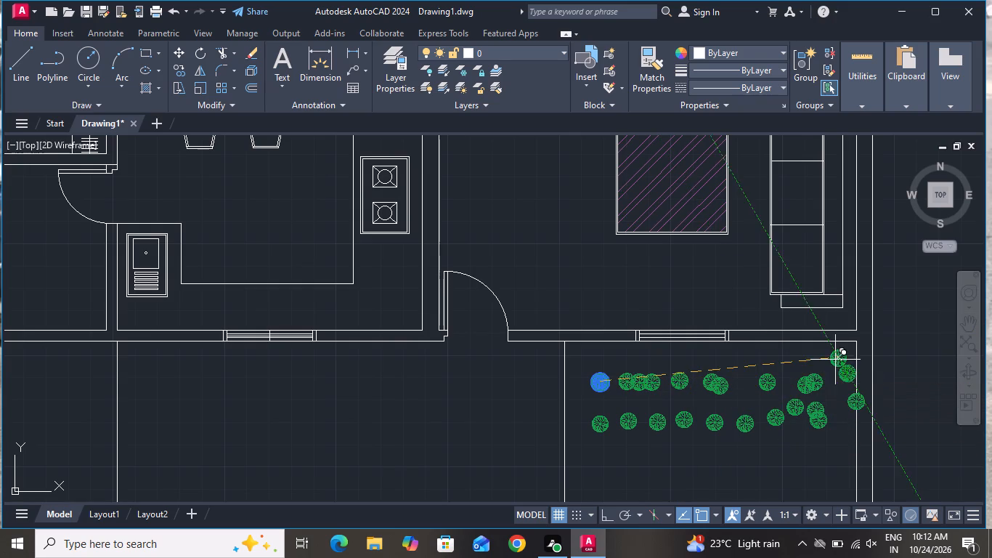
{"action": "left_click", "coordinate": [835, 359]}
{"action": "left_click", "coordinate": [809, 364]}
{"action": "left_click", "coordinate": [771, 364]}
{"action": "left_click", "coordinate": [750, 364]}
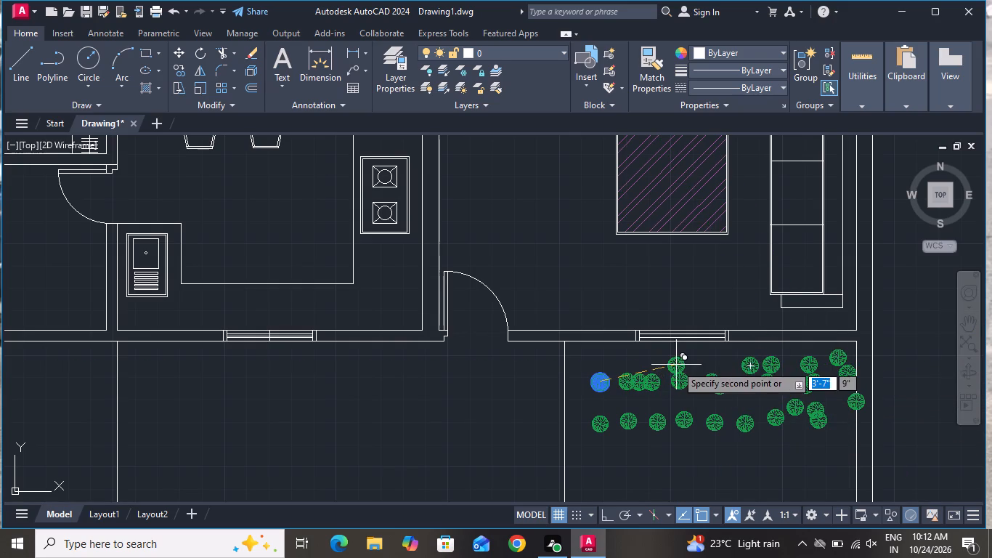
{"action": "left_click", "coordinate": [676, 365]}
{"action": "left_click", "coordinate": [620, 355]}
{"action": "left_click", "coordinate": [588, 362]}
{"action": "left_click", "coordinate": [585, 376]}
{"action": "left_click", "coordinate": [584, 402]}
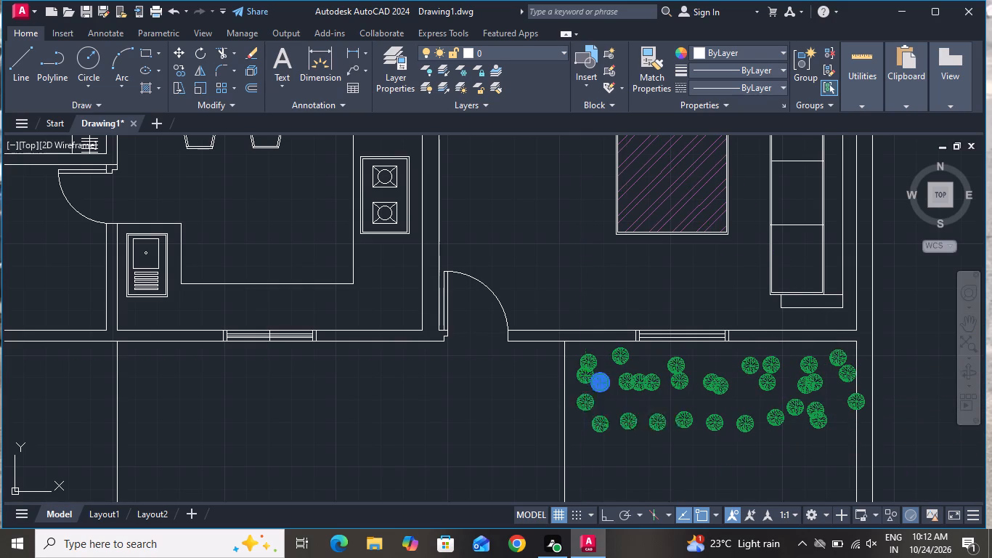
{"action": "left_click", "coordinate": [584, 416]}
{"action": "left_click", "coordinate": [649, 356]}
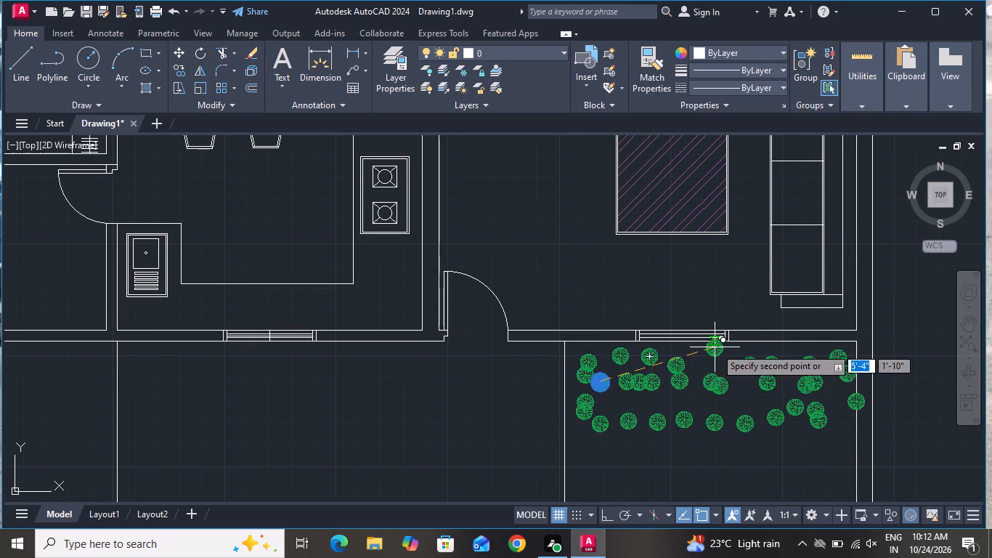
{"action": "left_click", "coordinate": [713, 360]}
Fill the gap between the two tree rows with more copies, working from east to west.
{"action": "left_click", "coordinate": [747, 396]}
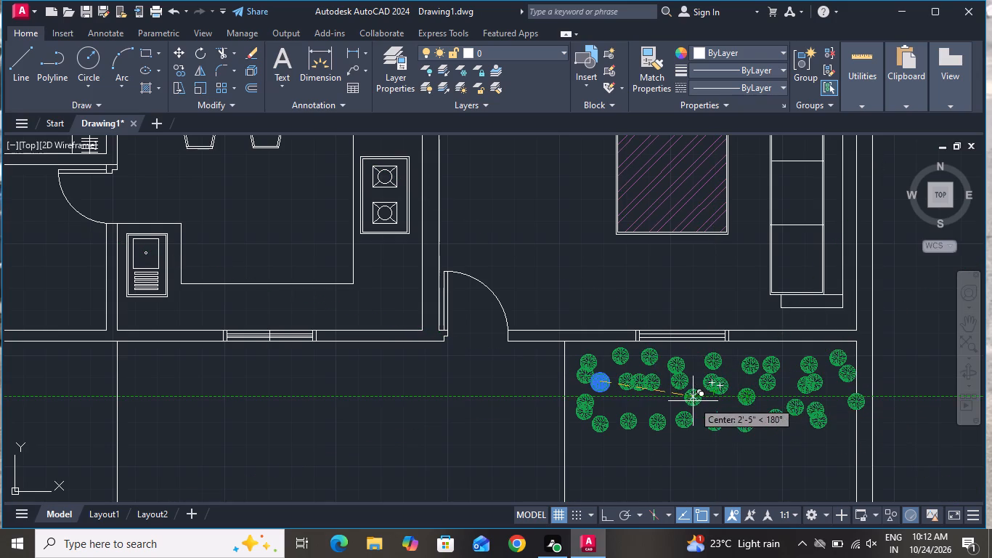
{"action": "left_click", "coordinate": [693, 401]}
{"action": "left_click", "coordinate": [672, 403]}
{"action": "left_click", "coordinate": [656, 403]}
{"action": "left_click", "coordinate": [624, 403]}
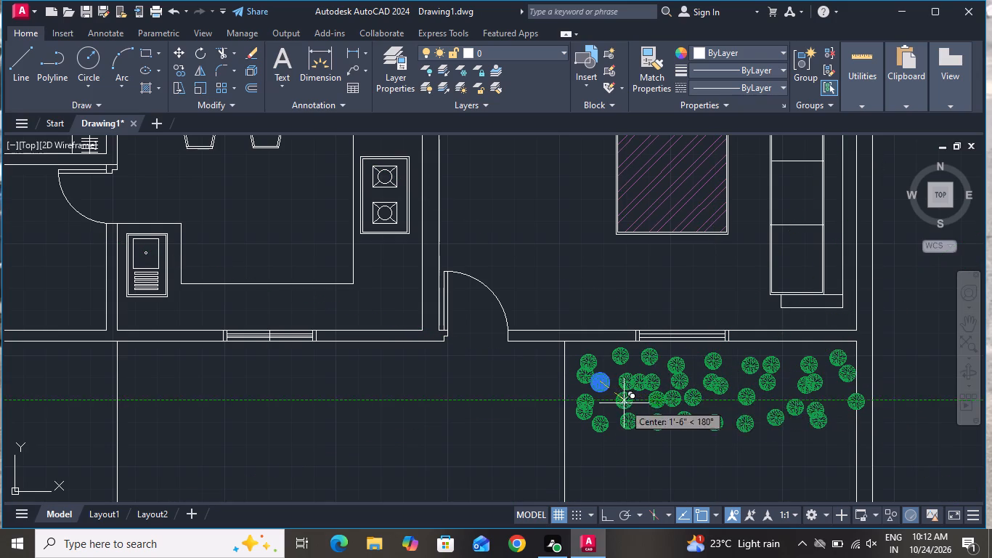
{"action": "left_click", "coordinate": [602, 405]}
Place a column of tree copies beside the dividing line, from below the rows down to near the front boundary wall.
{"action": "scroll", "coordinate": [610, 474], "scroll_direction": "down", "scroll_amount": 3}
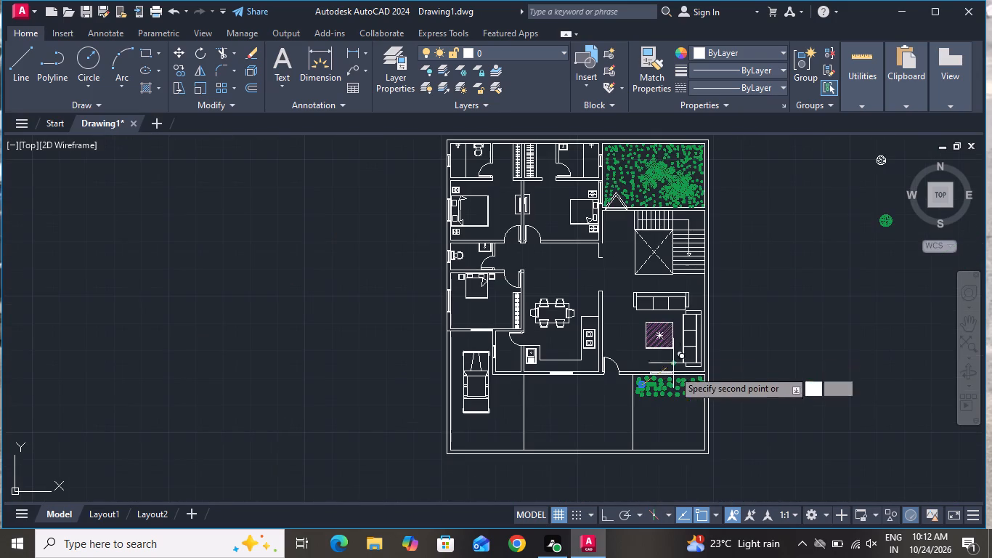
{"action": "scroll", "coordinate": [655, 403], "scroll_direction": "up", "scroll_amount": 2}
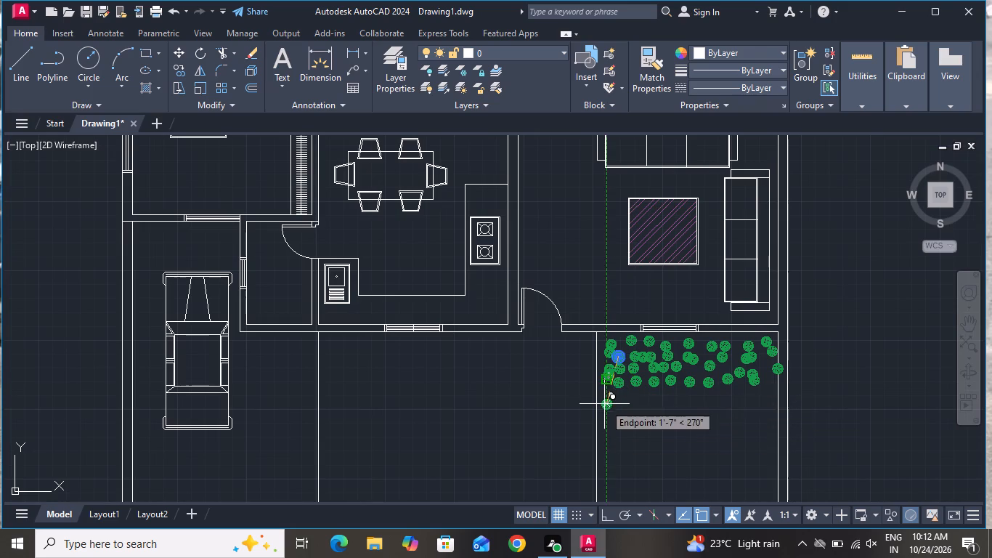
{"action": "left_click", "coordinate": [604, 404]}
{"action": "left_click", "coordinate": [604, 424]}
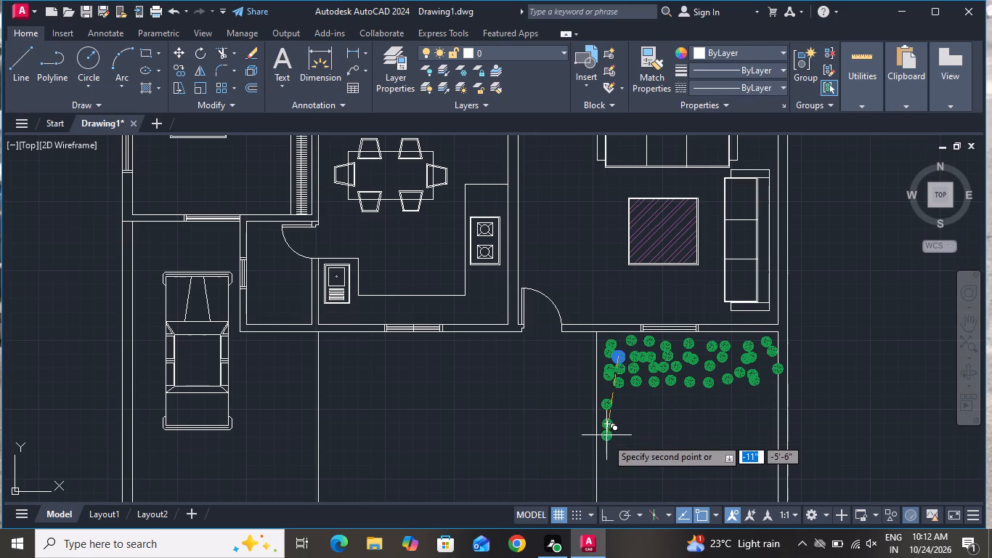
{"action": "left_click", "coordinate": [606, 440]}
{"action": "left_click", "coordinate": [606, 457]}
{"action": "left_click", "coordinate": [607, 479]}
{"action": "left_click", "coordinate": [607, 481]}
{"action": "scroll", "coordinate": [620, 434], "scroll_direction": "down", "scroll_amount": 2}
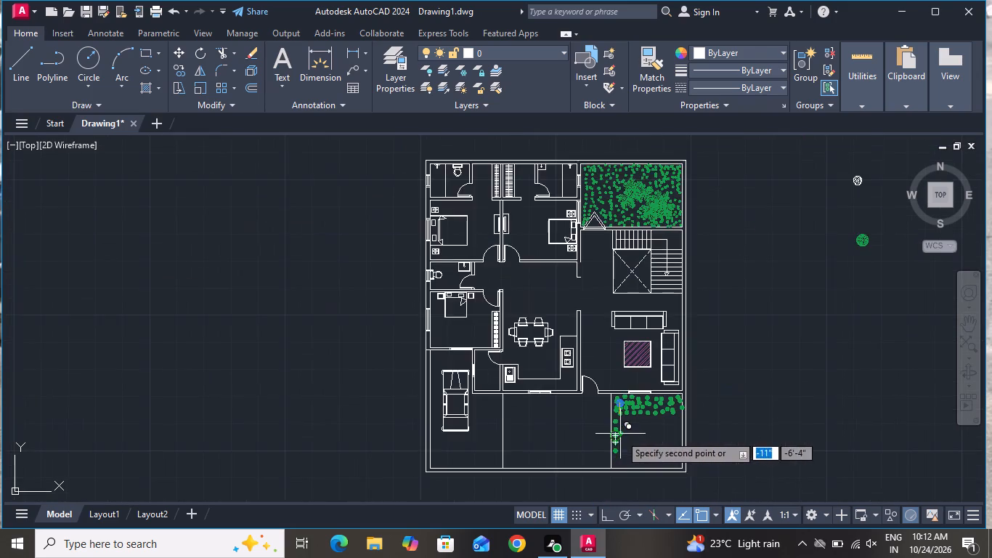
{"action": "scroll", "coordinate": [617, 461], "scroll_direction": "up", "scroll_amount": 2}
{"action": "left_click", "coordinate": [608, 454]}
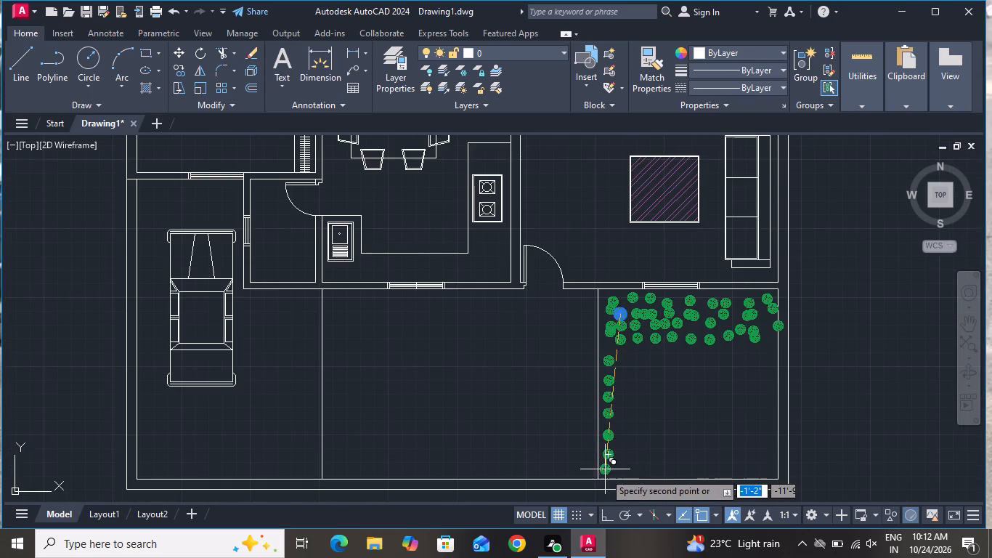
{"action": "left_click", "coordinate": [617, 465]}
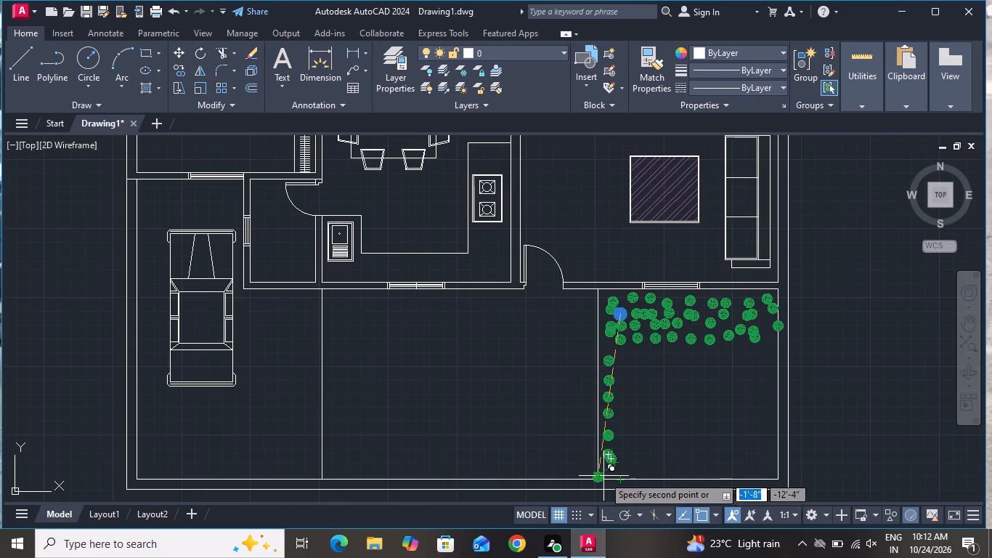
Continue the tree copies eastward above the front boundary wall, curving north along the east boundary wall up to the planted rows.
{"action": "left_click", "coordinate": [630, 465]}
{"action": "left_click", "coordinate": [669, 459]}
{"action": "left_click", "coordinate": [705, 455]}
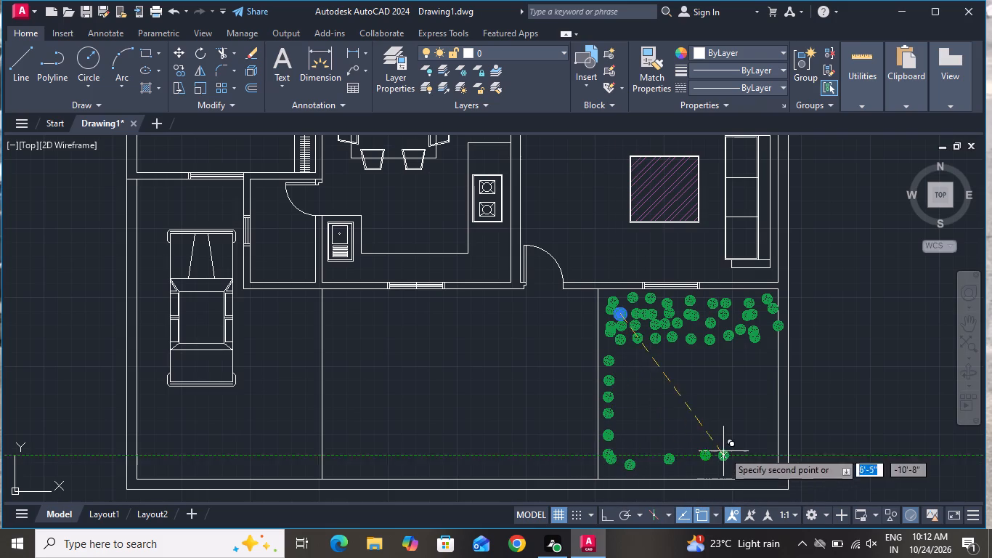
{"action": "left_click", "coordinate": [727, 450]}
{"action": "left_click", "coordinate": [746, 444]}
{"action": "left_click_drag", "start_coordinate": [757, 432], "coordinate": [763, 425]}
{"action": "left_click", "coordinate": [767, 413]}
{"action": "left_click", "coordinate": [770, 389]}
{"action": "left_click", "coordinate": [768, 366]}
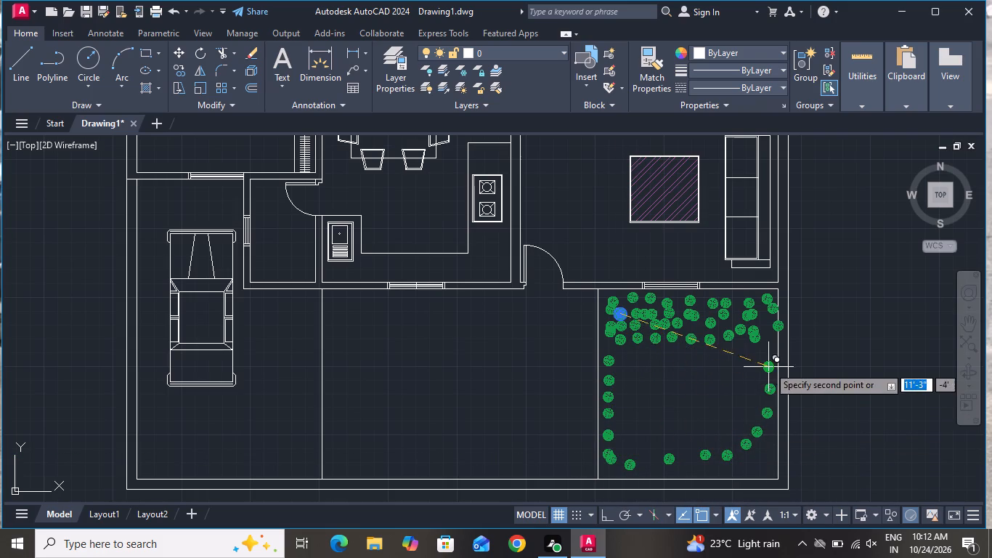
{"action": "left_click", "coordinate": [765, 351]}
Place another row of tree copies beneath the existing rows, running from the east boundary back to the western column.
{"action": "left_click", "coordinate": [746, 357]}
{"action": "left_click", "coordinate": [733, 362]}
{"action": "left_click", "coordinate": [715, 365]}
{"action": "left_click", "coordinate": [702, 363]}
{"action": "double_click", "coordinate": [697, 363]}
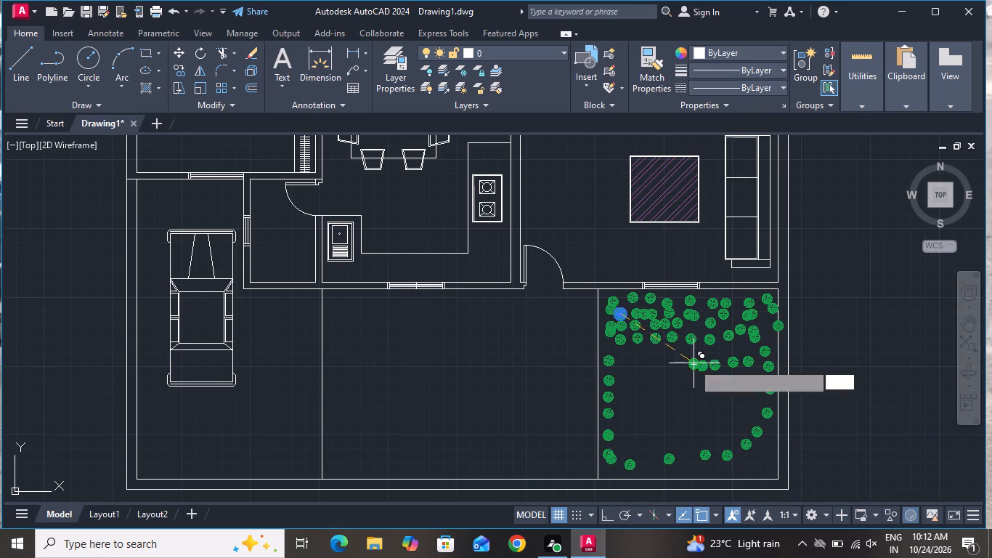
{"action": "left_click", "coordinate": [675, 362]}
{"action": "left_click", "coordinate": [654, 355]}
{"action": "left_click", "coordinate": [638, 351]}
Place a second column of small tree copies east of the western column, ending with two on the front boundary wall.
{"action": "left_click", "coordinate": [630, 364]}
{"action": "left_click", "coordinate": [625, 389]}
{"action": "left_click", "coordinate": [628, 418]}
{"action": "left_click", "coordinate": [633, 441]}
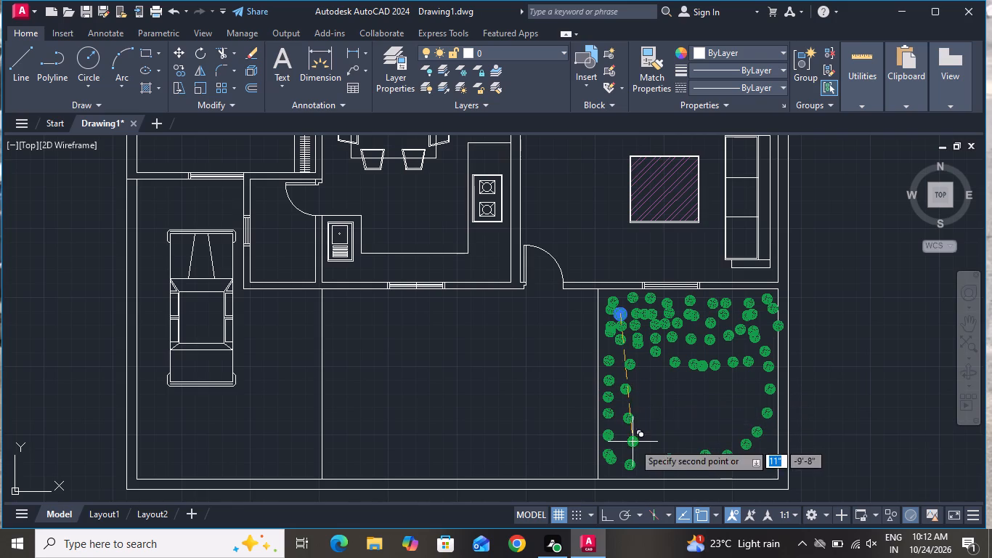
{"action": "left_click", "coordinate": [645, 474]}
{"action": "left_click", "coordinate": [670, 477]}
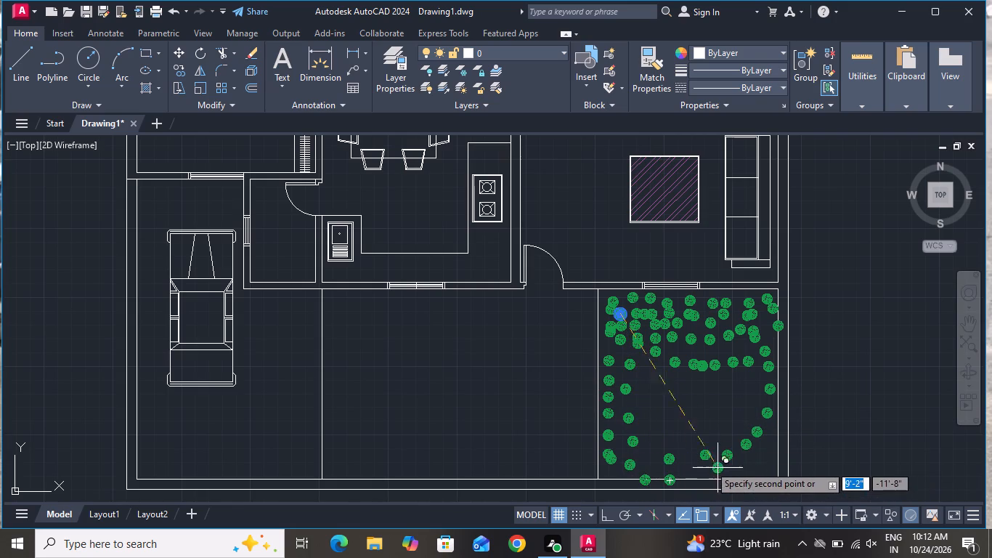
Place small tree copies down the east boundary wall into the southeast corner of the planted section.
{"action": "scroll", "coordinate": [745, 509], "scroll_direction": "up", "scroll_amount": 2}
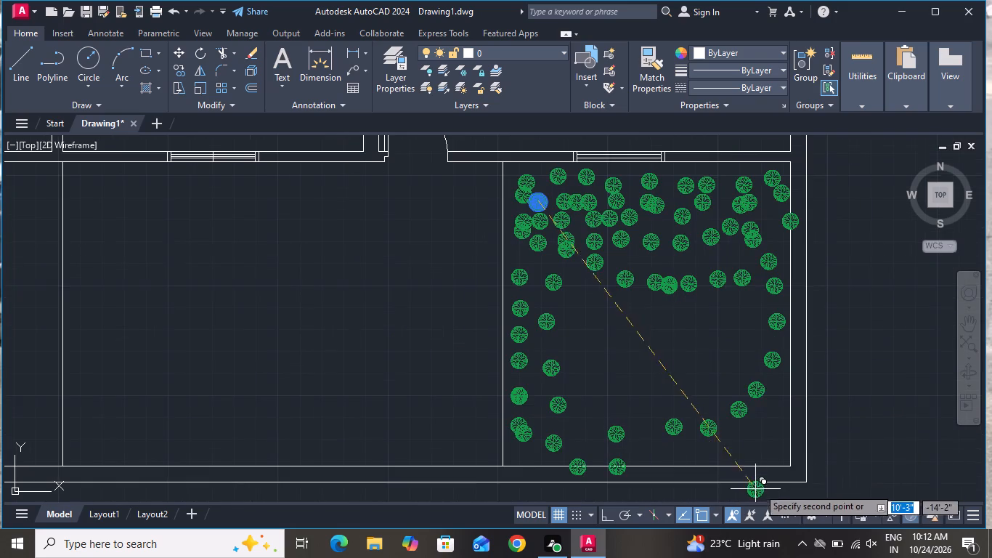
{"action": "left_click", "coordinate": [778, 389]}
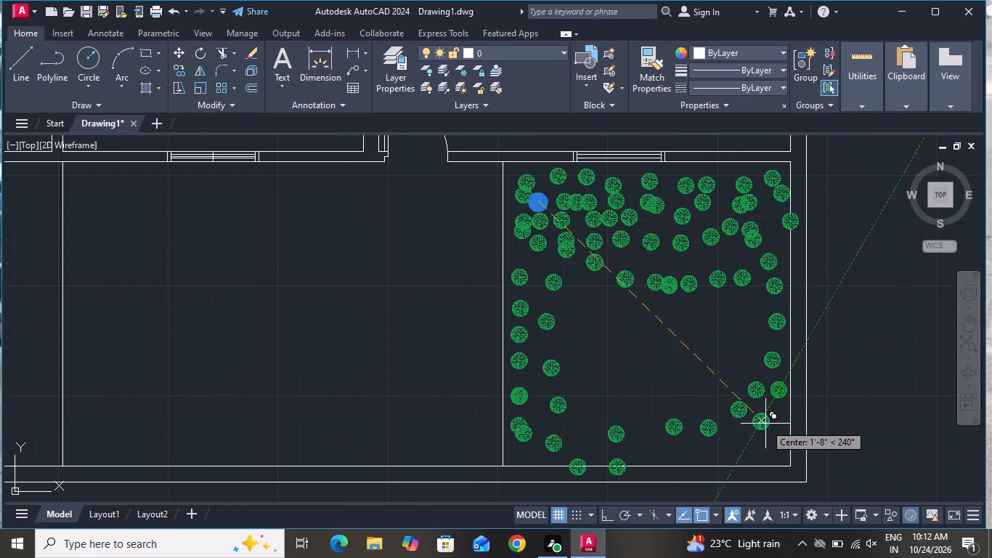
{"action": "left_click", "coordinate": [773, 418]}
{"action": "left_click", "coordinate": [773, 444]}
{"action": "left_click", "coordinate": [766, 453]}
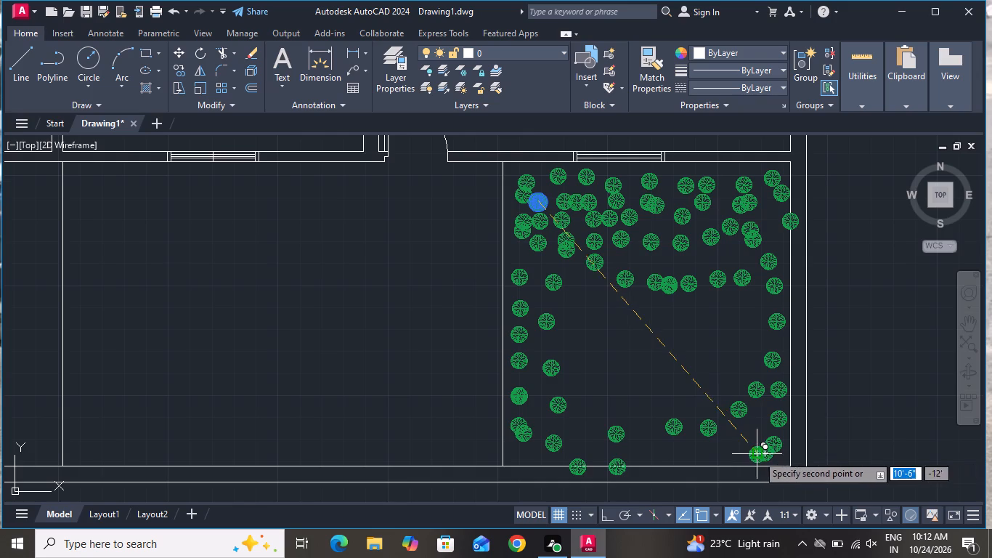
Continue a dense row of small tree copies westward from the southeast corner along the front boundary wall.
{"action": "left_click", "coordinate": [757, 455]}
{"action": "left_click", "coordinate": [744, 456]}
{"action": "left_click", "coordinate": [733, 458]}
{"action": "left_click", "coordinate": [715, 463]}
{"action": "double_click", "coordinate": [698, 460]}
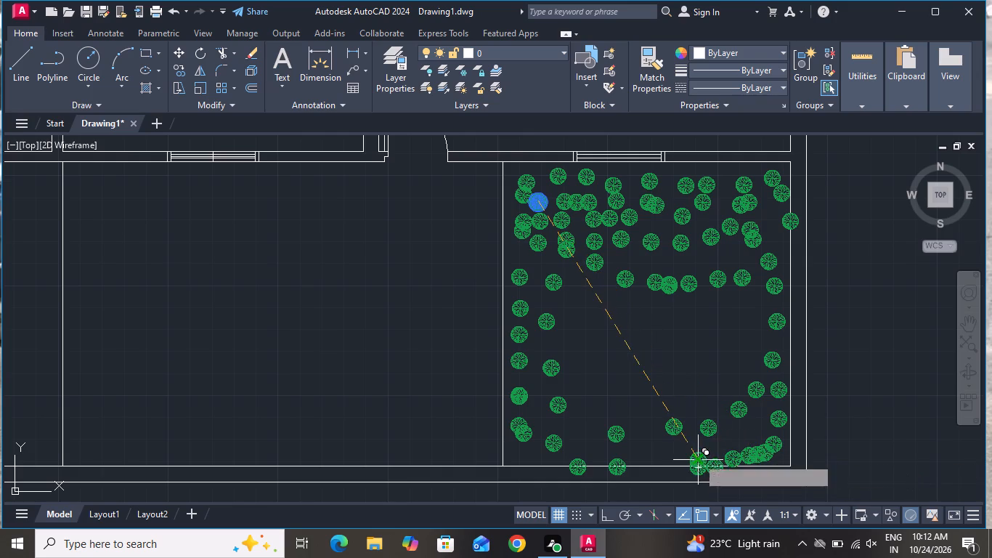
{"action": "left_click", "coordinate": [684, 457]}
{"action": "double_click", "coordinate": [675, 457]}
{"action": "left_click", "coordinate": [666, 457]}
{"action": "left_click", "coordinate": [653, 459]}
{"action": "left_click", "coordinate": [643, 459]}
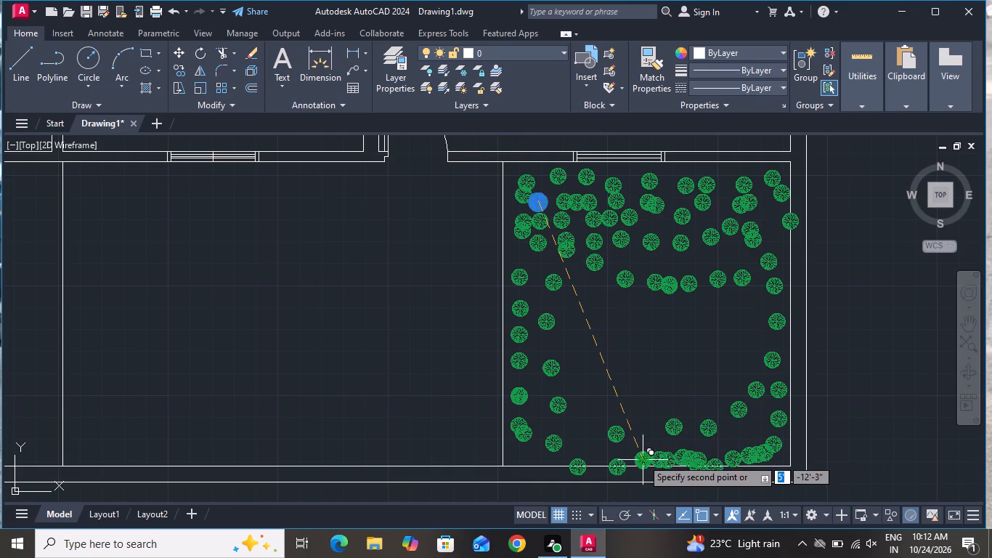
Place an inner line of small tree copies above the front row, turning north beside the east column and then inward.
{"action": "left_click", "coordinate": [646, 448]}
{"action": "left_click", "coordinate": [665, 435]}
{"action": "left_click", "coordinate": [694, 445]}
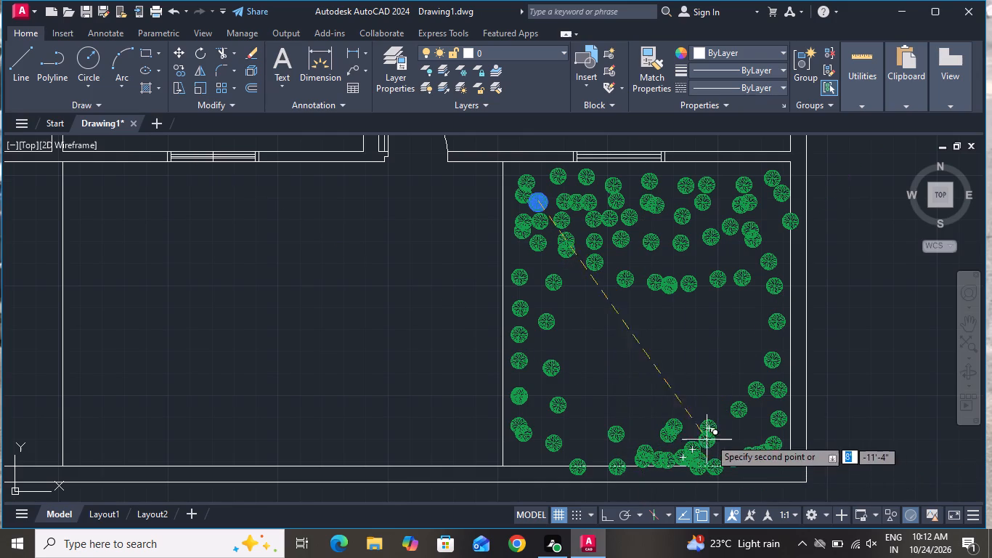
{"action": "left_click", "coordinate": [710, 438]}
{"action": "left_click", "coordinate": [731, 433]}
{"action": "left_click", "coordinate": [757, 418]}
{"action": "left_click", "coordinate": [765, 408]}
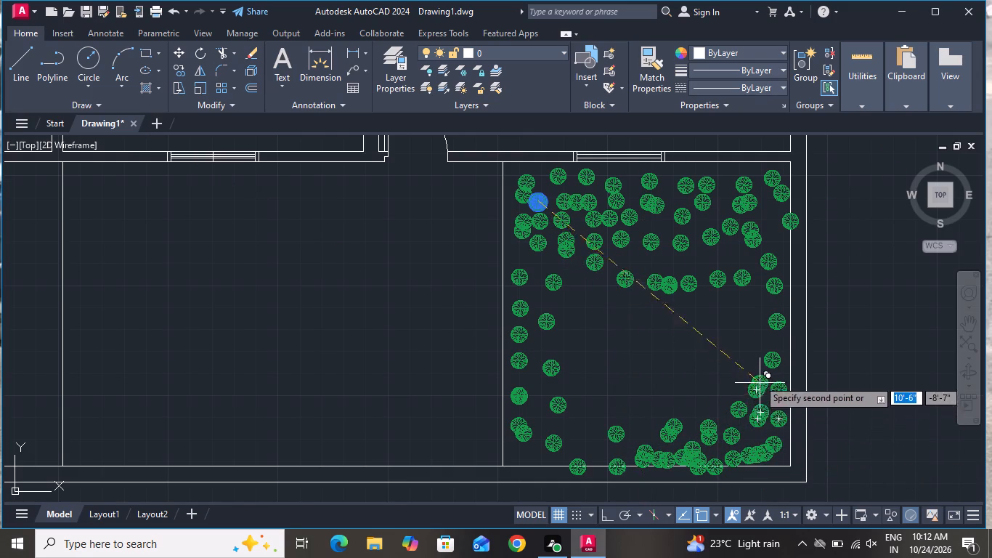
{"action": "left_click", "coordinate": [759, 377]}
{"action": "left_click", "coordinate": [759, 363]}
{"action": "left_click", "coordinate": [757, 331]}
{"action": "left_click", "coordinate": [757, 315]}
{"action": "left_click", "coordinate": [727, 326]}
{"action": "left_click", "coordinate": [709, 326]}
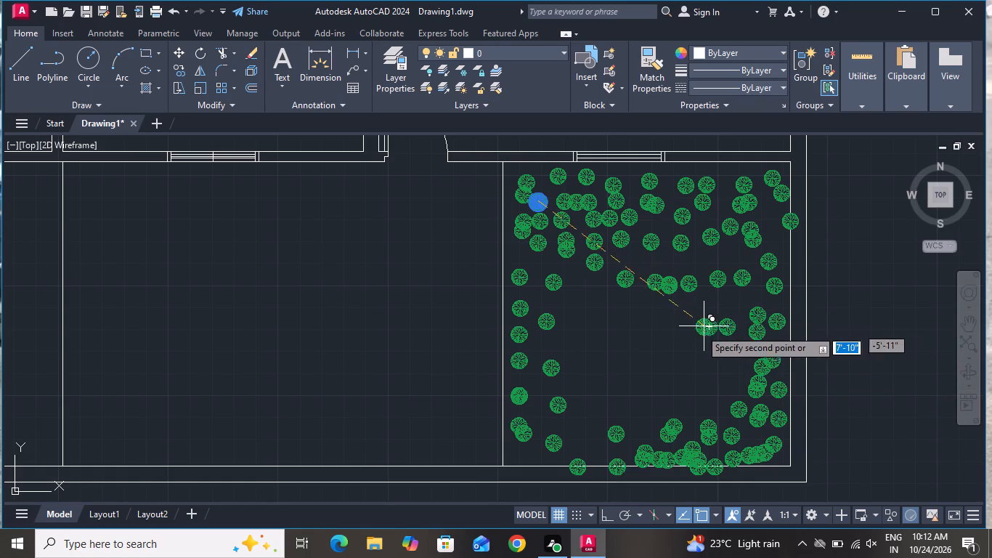
Fill the gaps among the northern rows with small tree copies, working east to the boundary wall.
{"action": "left_click", "coordinate": [667, 256]}
{"action": "left_click", "coordinate": [702, 253]}
{"action": "left_click", "coordinate": [733, 242]}
{"action": "left_click", "coordinate": [736, 256]}
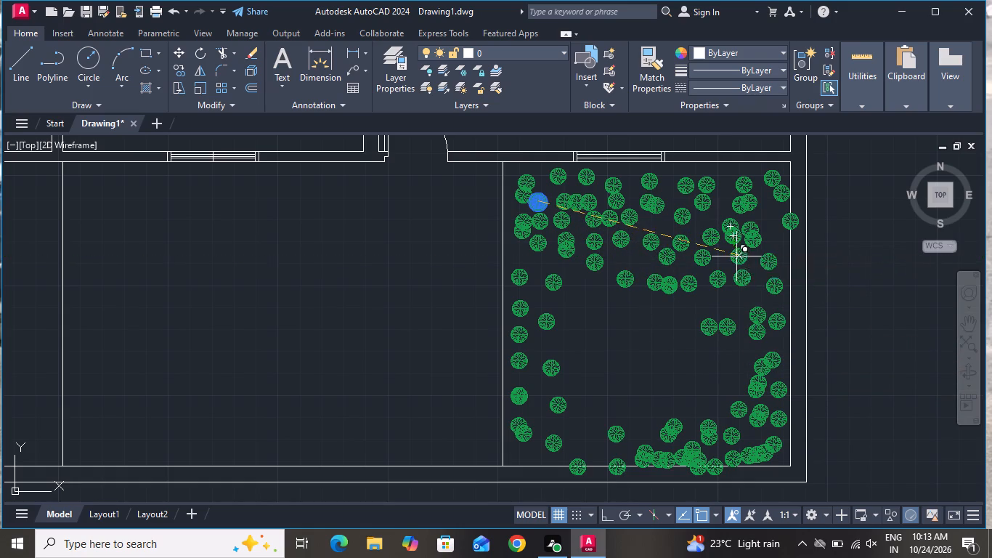
{"action": "left_click", "coordinate": [776, 214]}
{"action": "left_click", "coordinate": [773, 237]}
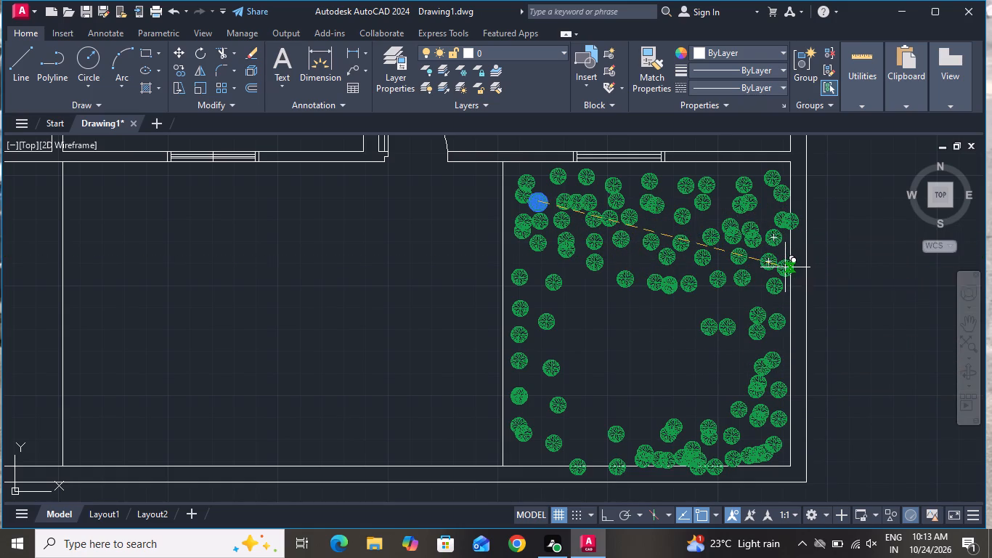
{"action": "left_click", "coordinate": [785, 267]}
Place a small tree copy in the southwest corner and a spare one outside the east wall, ending the copying.
{"action": "scroll", "coordinate": [647, 337], "scroll_direction": "down", "scroll_amount": 1}
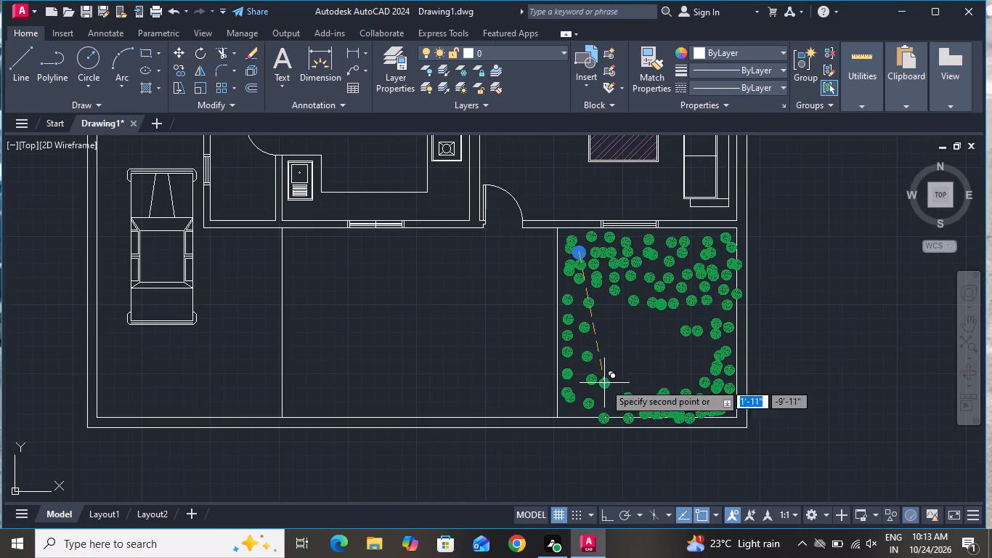
{"action": "scroll", "coordinate": [574, 426], "scroll_direction": "up", "scroll_amount": 2}
{"action": "left_click", "coordinate": [582, 397]}
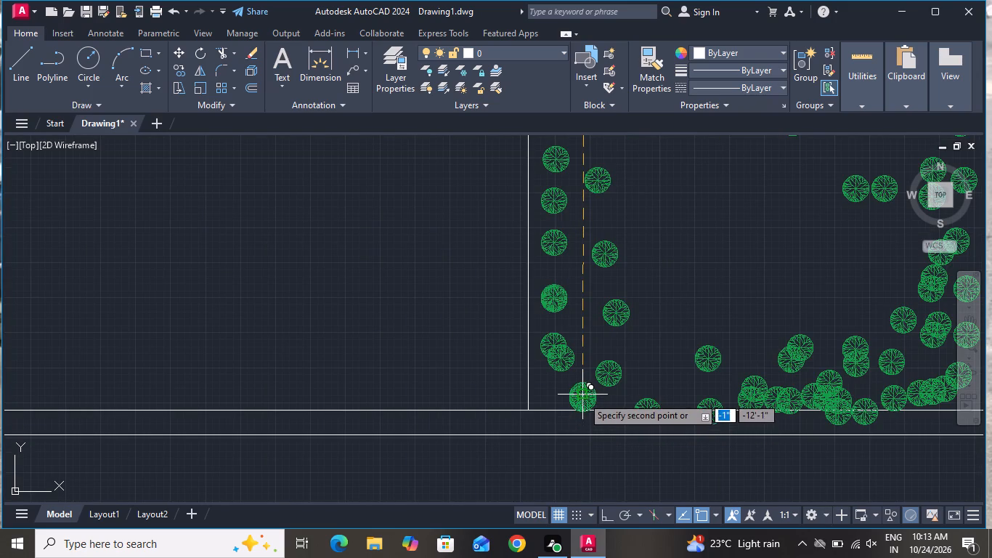
{"action": "scroll", "coordinate": [582, 396], "scroll_direction": "down", "scroll_amount": 2}
{"action": "left_click", "coordinate": [802, 308]}
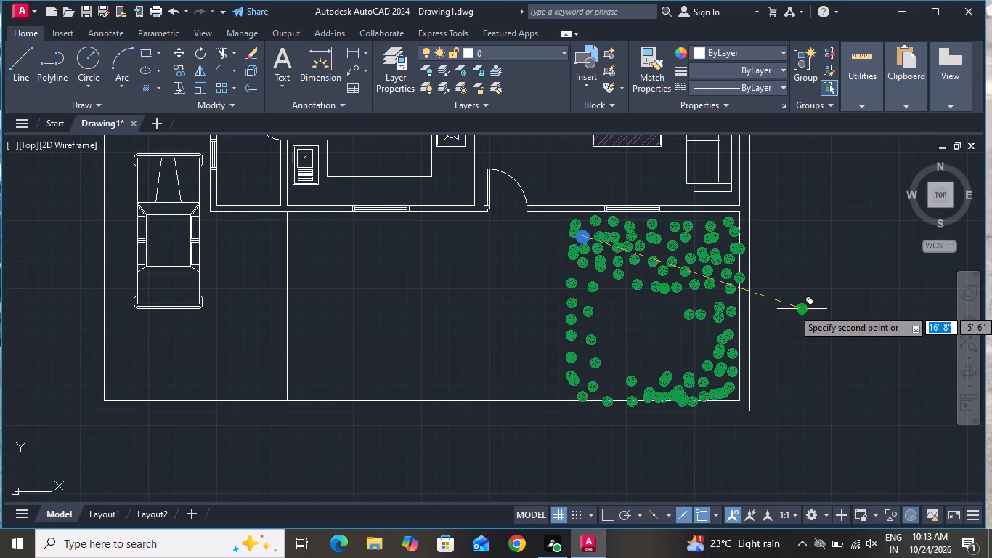
{"action": "right_click", "coordinate": [802, 309]}
{"action": "left_click", "coordinate": [825, 322]}
Copy a large palm from the rear garden and place three overlapping copies in the western half of the front planting.
{"action": "scroll", "coordinate": [806, 327], "scroll_direction": "down", "scroll_amount": 2}
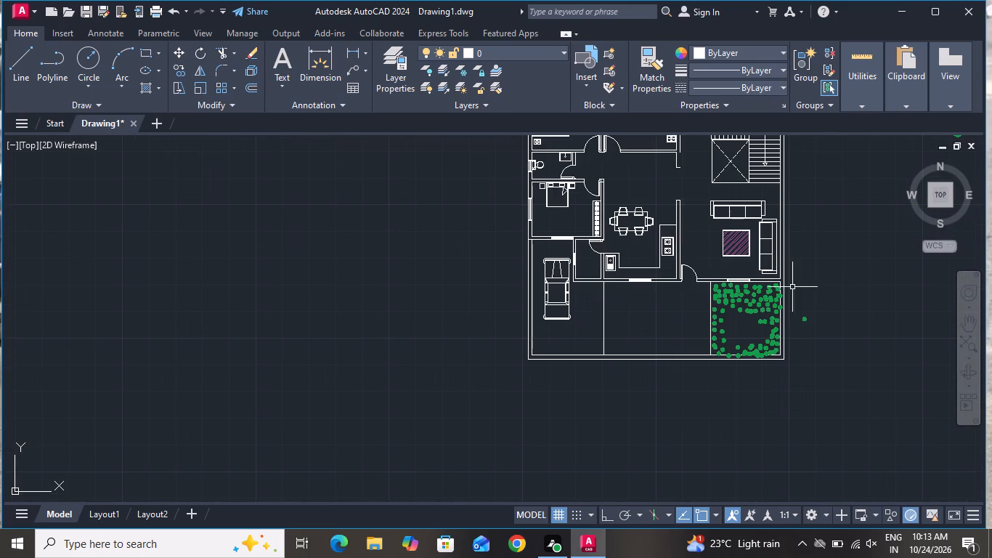
{"action": "scroll", "coordinate": [792, 286], "scroll_direction": "down", "scroll_amount": 1}
{"action": "scroll", "coordinate": [768, 144], "scroll_direction": "up", "scroll_amount": 3}
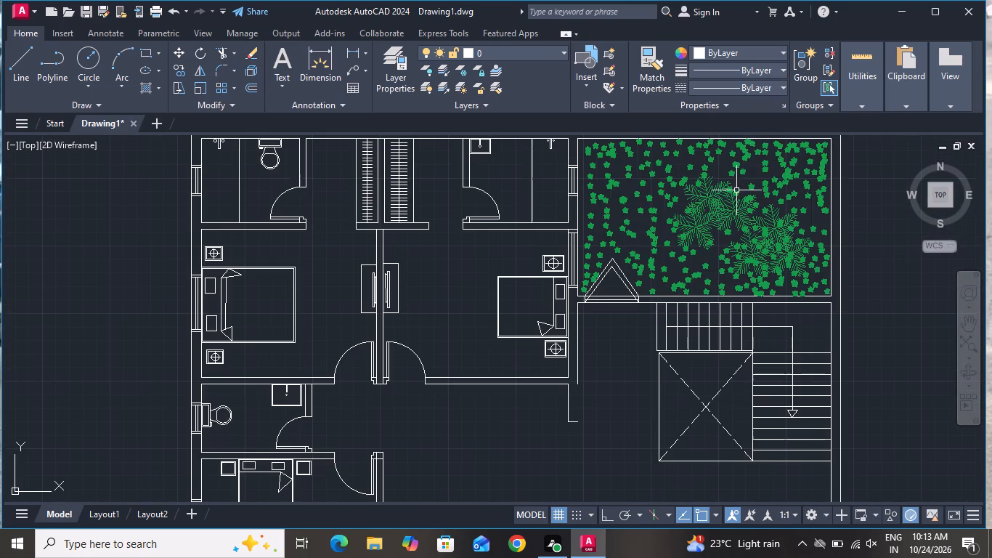
{"action": "left_click", "coordinate": [733, 221]}
{"action": "left_click", "coordinate": [182, 68]}
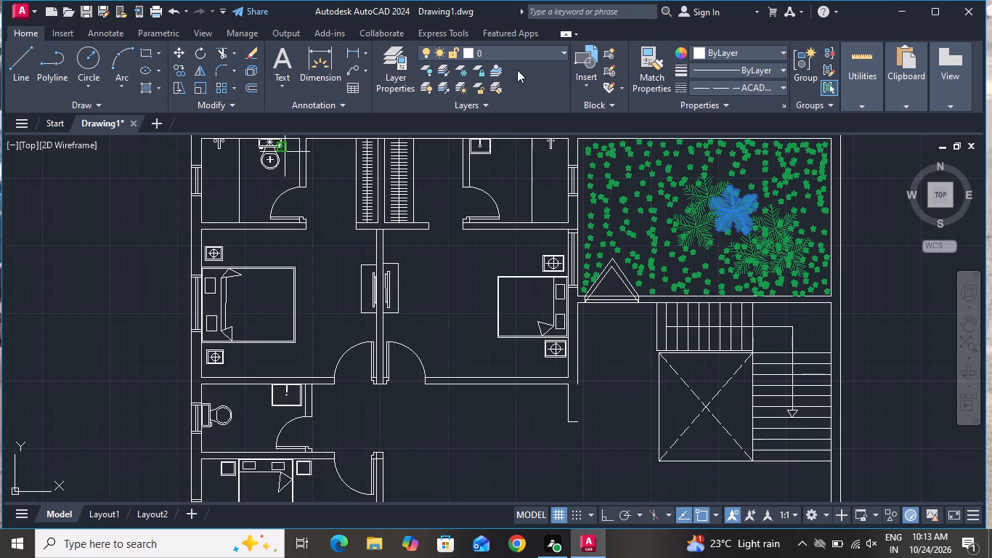
{"action": "left_click", "coordinate": [733, 209]}
{"action": "scroll", "coordinate": [738, 211], "scroll_direction": "down", "scroll_amount": 3}
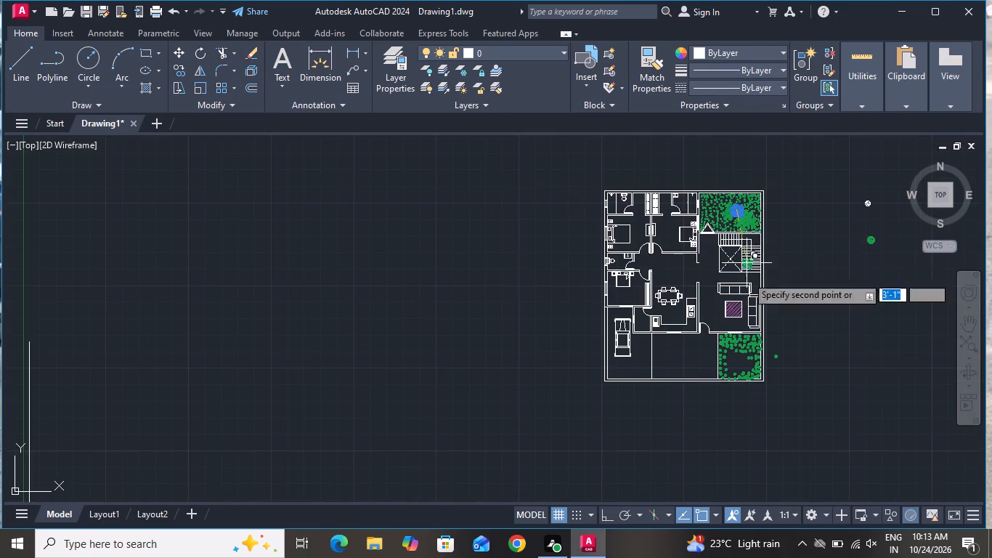
{"action": "scroll", "coordinate": [737, 415], "scroll_direction": "up", "scroll_amount": 3}
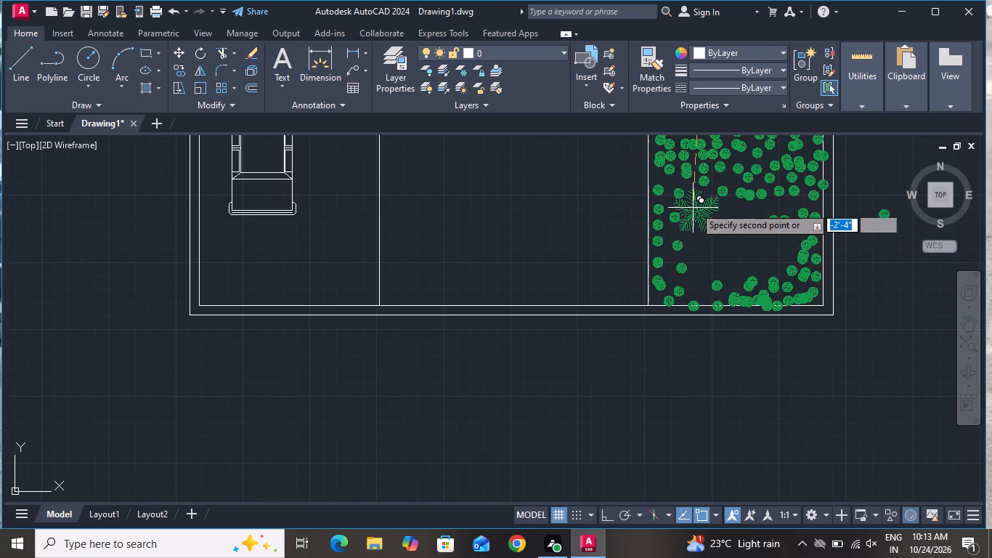
{"action": "left_click", "coordinate": [697, 201]}
{"action": "left_click", "coordinate": [687, 237]}
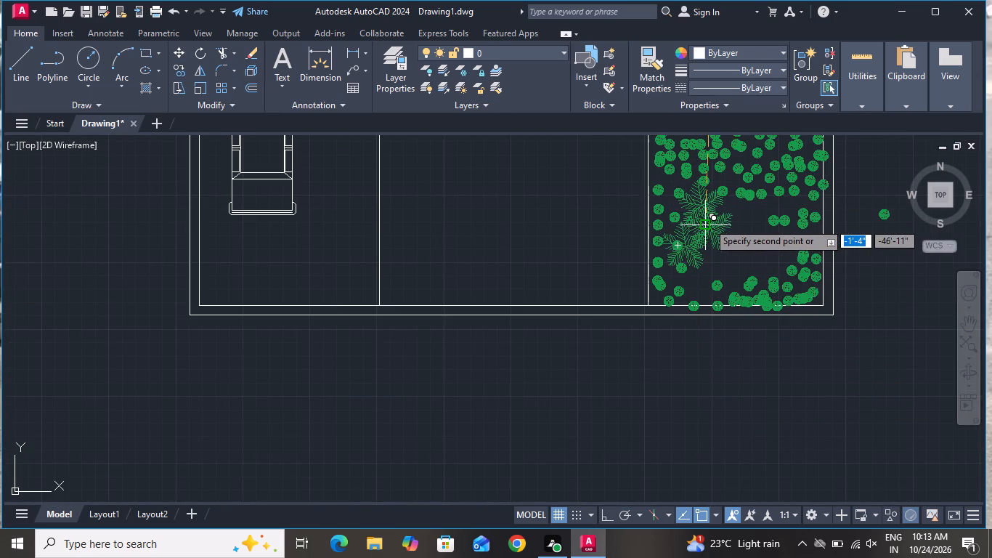
{"action": "left_click", "coordinate": [709, 222]}
Place a cluster of large palm copies in the eastern half of the front planting and end the copying.
{"action": "left_click", "coordinate": [781, 219]}
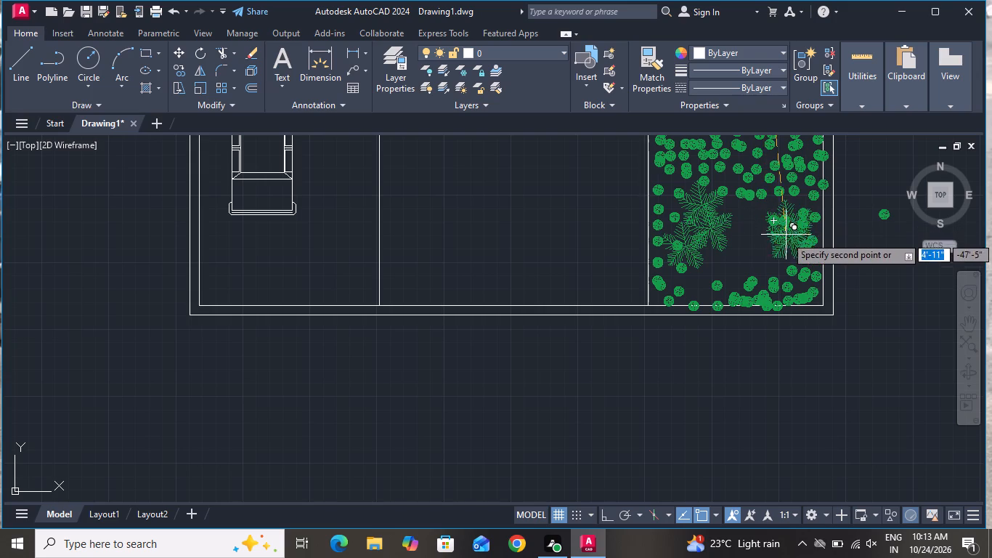
{"action": "left_click", "coordinate": [785, 250]}
{"action": "left_click", "coordinate": [761, 223]}
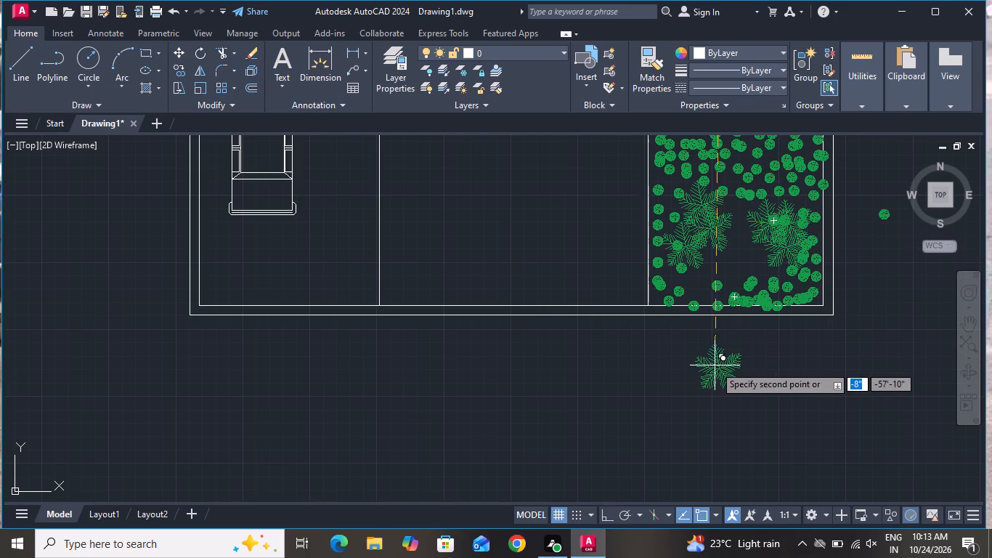
{"action": "right_click", "coordinate": [715, 365]}
{"action": "left_click", "coordinate": [750, 181]}
Delete the small trees overlapping the front boundary wall, including the two western ones and the cluster farther east.
{"action": "scroll", "coordinate": [729, 308], "scroll_direction": "up", "scroll_amount": 1}
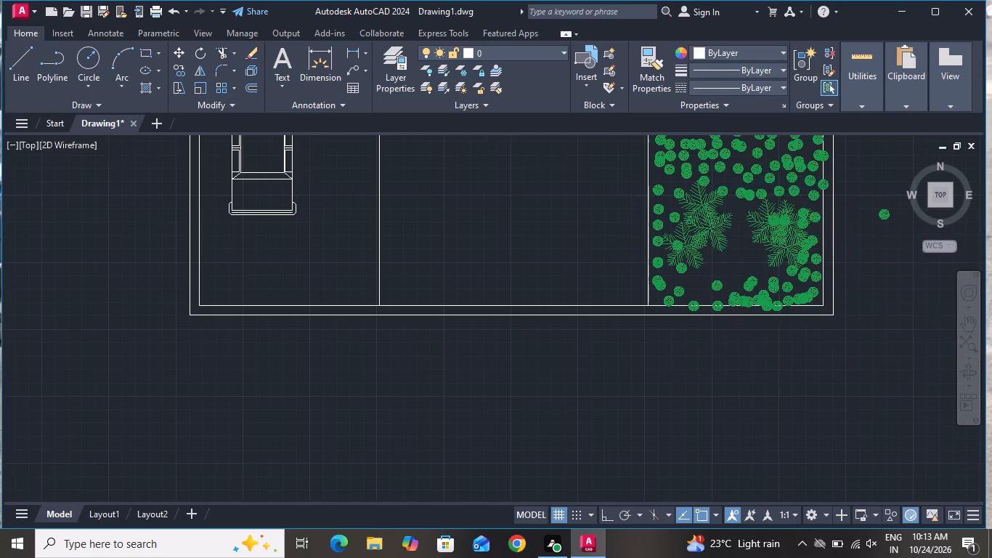
{"action": "scroll", "coordinate": [729, 308], "scroll_direction": "up", "scroll_amount": 1}
{"action": "left_click", "coordinate": [707, 307]}
{"action": "left_click", "coordinate": [642, 303]}
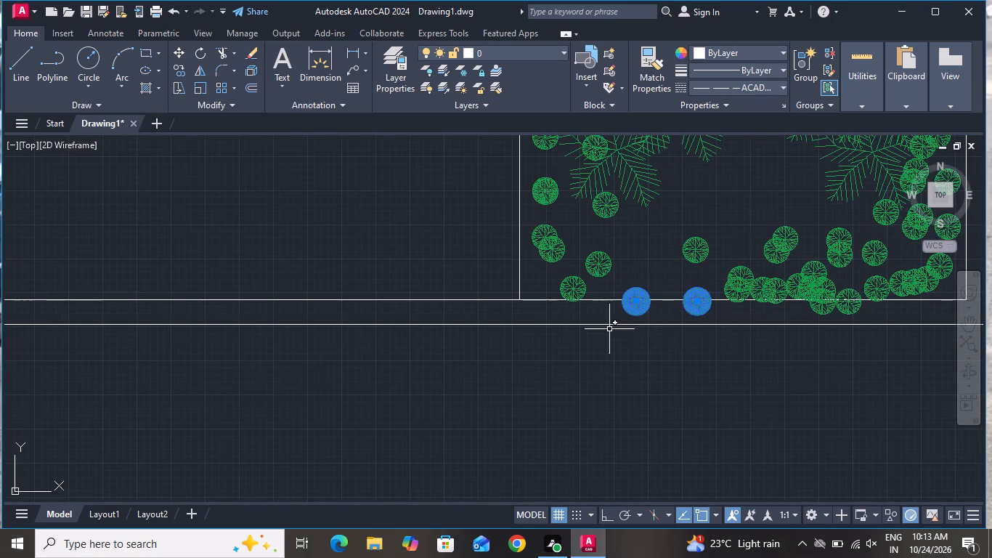
{"action": "key", "text": "Delete"}
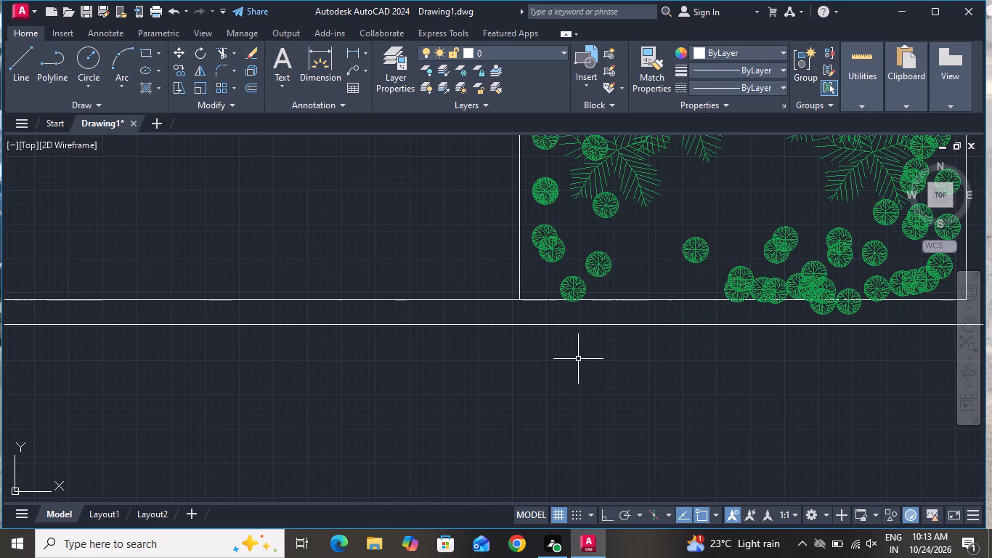
{"action": "left_click", "coordinate": [825, 304]}
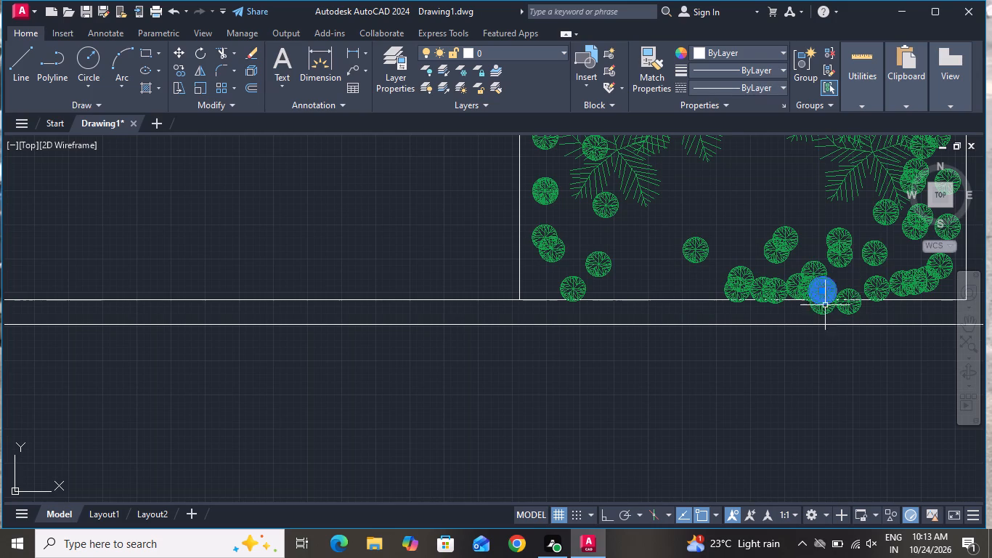
{"action": "left_click", "coordinate": [882, 307]}
{"action": "left_click", "coordinate": [821, 315]}
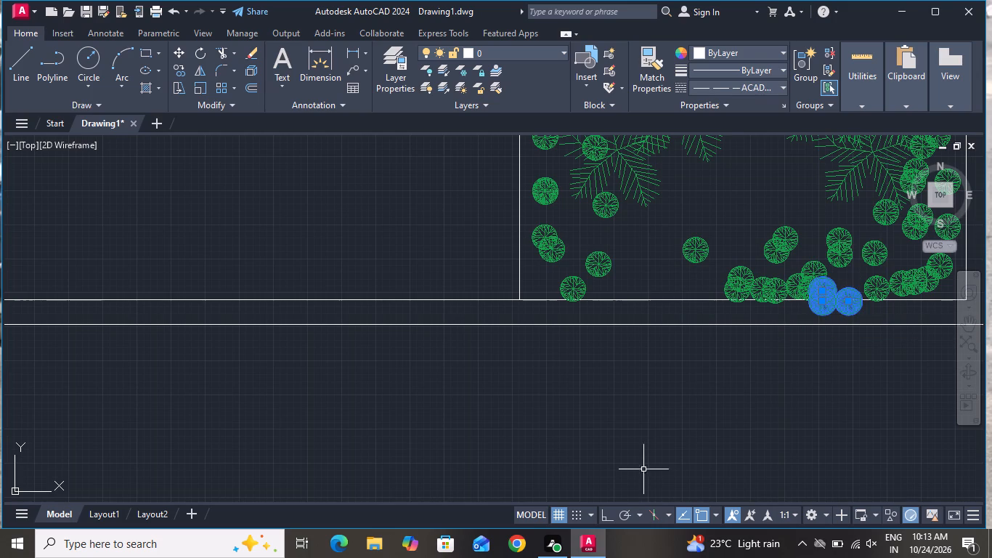
{"action": "key", "text": "Delete"}
Copy the spare small tree outside the east wall to the gap between the front palm clusters and diagonally down toward the southwest corner.
{"action": "scroll", "coordinate": [631, 485], "scroll_direction": "down", "scroll_amount": 2}
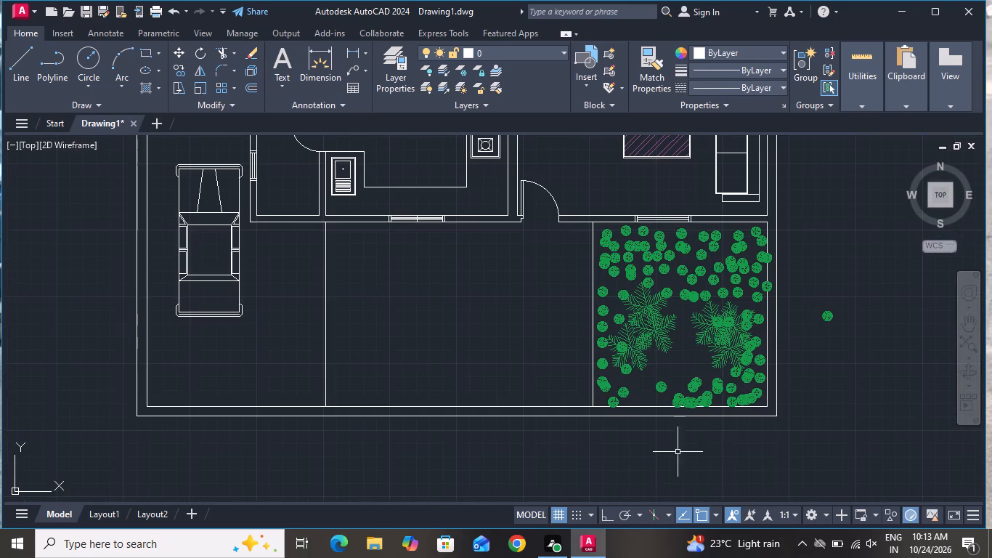
{"action": "scroll", "coordinate": [717, 403], "scroll_direction": "up", "scroll_amount": 2}
{"action": "scroll", "coordinate": [773, 325], "scroll_direction": "down", "scroll_amount": 2}
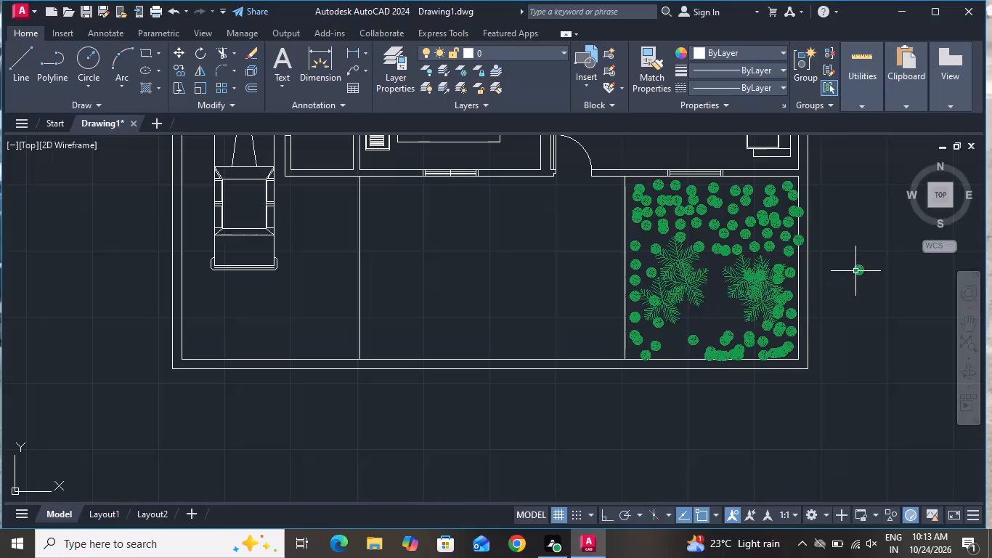
{"action": "left_click", "coordinate": [860, 266]}
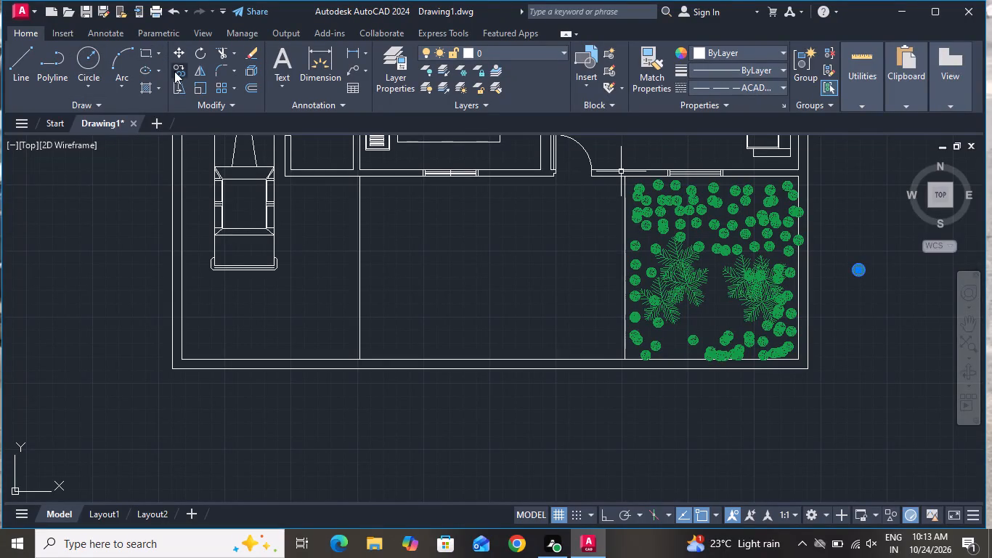
{"action": "left_click", "coordinate": [174, 71]}
{"action": "left_click", "coordinate": [864, 264]}
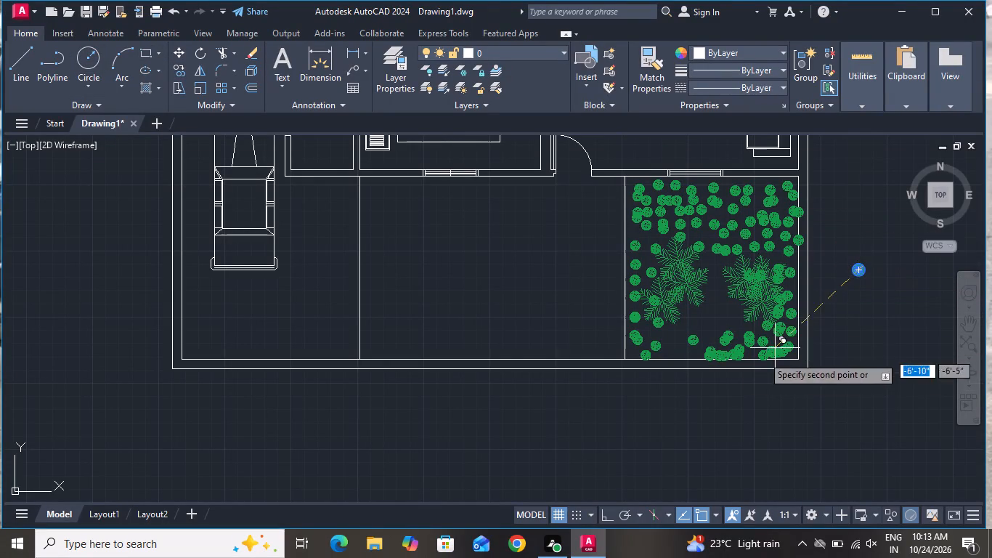
{"action": "scroll", "coordinate": [714, 301], "scroll_direction": "up", "scroll_amount": 3}
{"action": "left_click", "coordinate": [716, 251]}
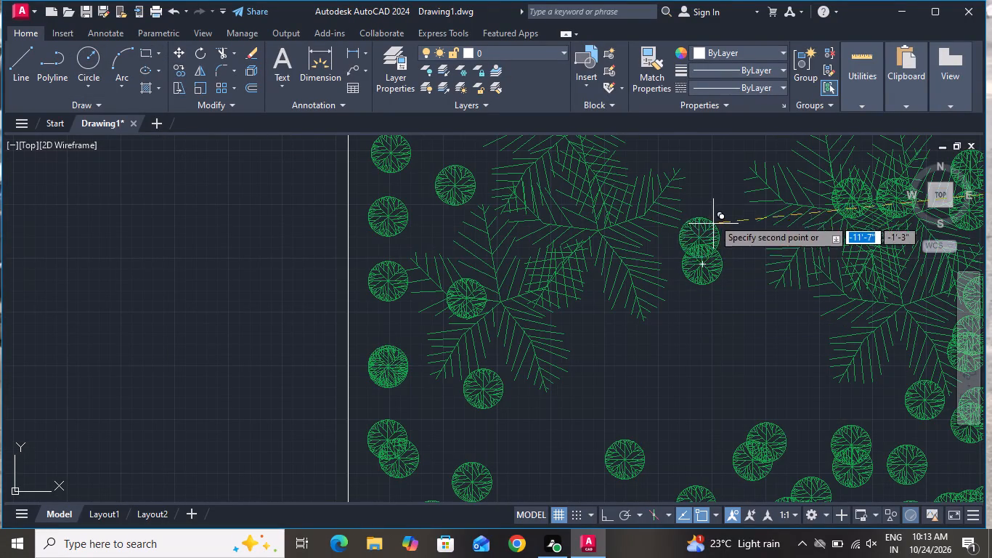
{"action": "left_click", "coordinate": [708, 179]}
{"action": "left_click", "coordinate": [694, 331]}
{"action": "left_click", "coordinate": [638, 352]}
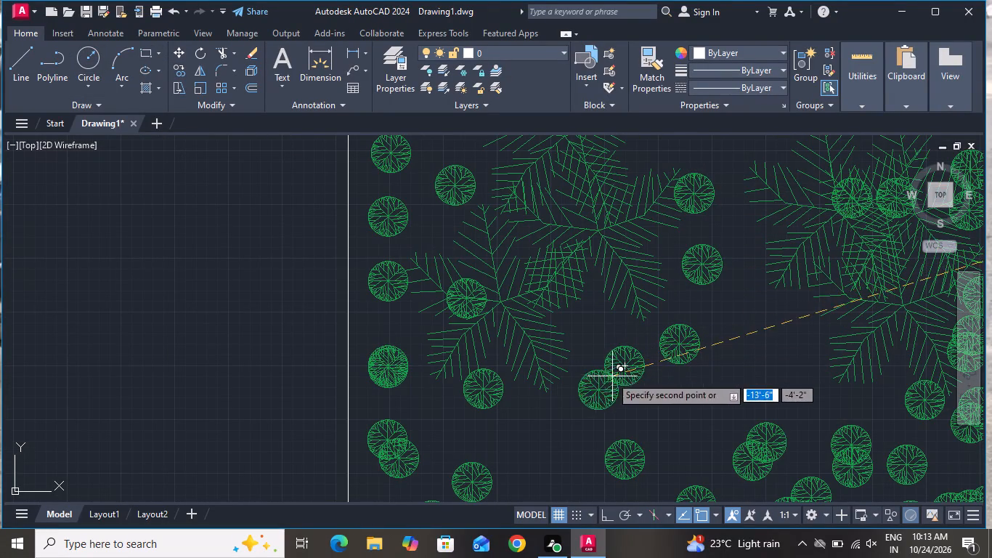
{"action": "left_click", "coordinate": [611, 377]}
{"action": "left_click", "coordinate": [575, 411]}
{"action": "left_click", "coordinate": [521, 450]}
Place more small tree copies near the front planting's southwest corner and diagonally up to and below the eastern palm cluster.
{"action": "scroll", "coordinate": [704, 277], "scroll_direction": "down", "scroll_amount": 3}
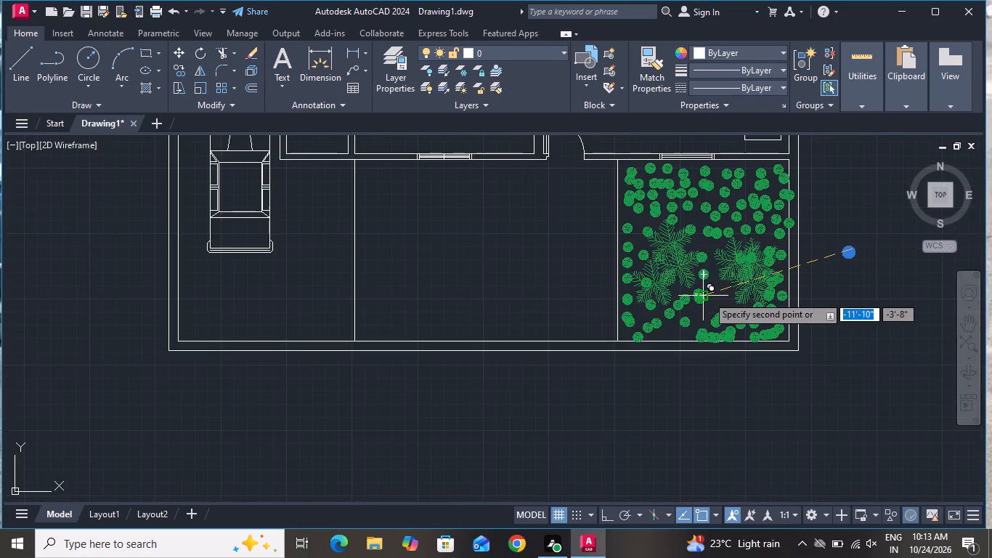
{"action": "scroll", "coordinate": [707, 296], "scroll_direction": "up", "scroll_amount": 2}
{"action": "left_click", "coordinate": [617, 375]}
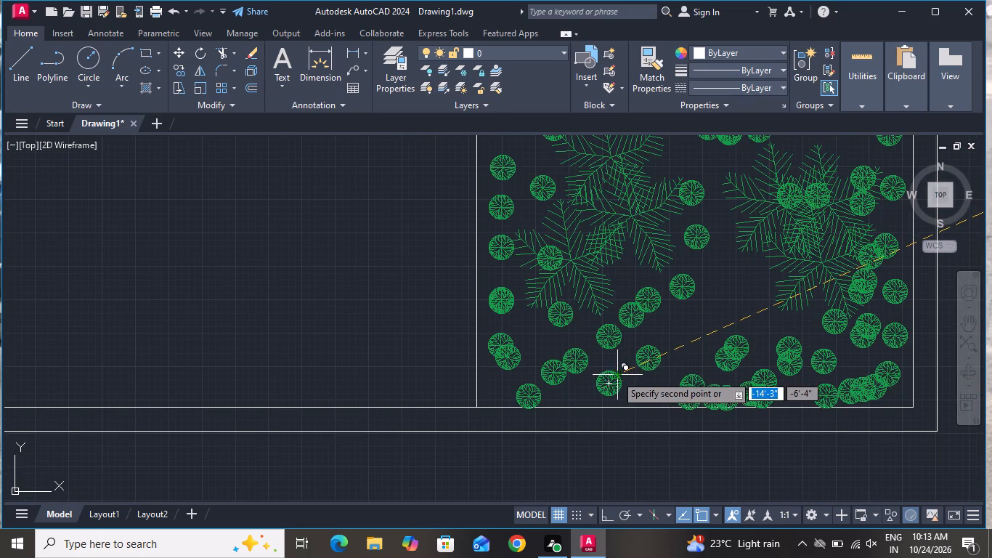
{"action": "left_click", "coordinate": [579, 384]}
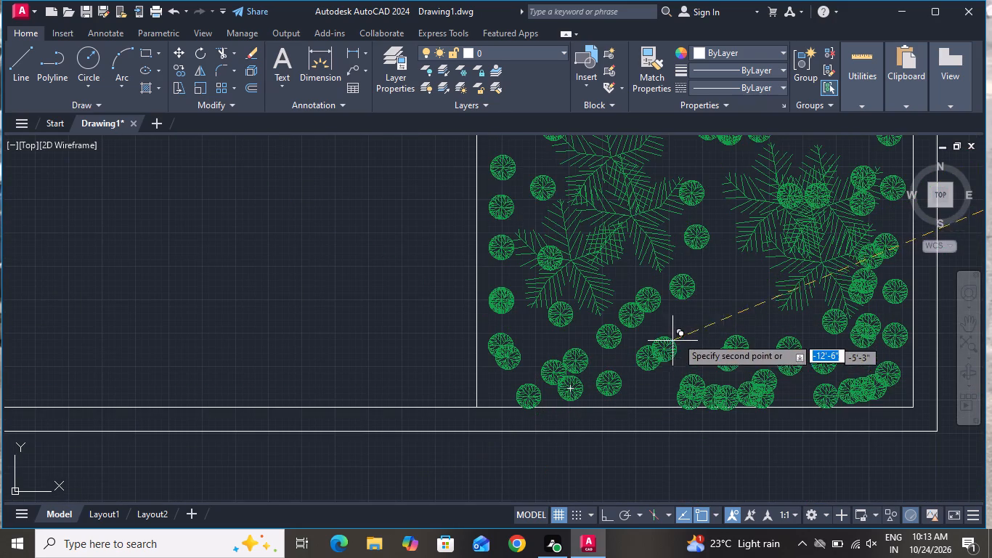
{"action": "left_click", "coordinate": [679, 328]}
{"action": "left_click", "coordinate": [717, 300]}
{"action": "left_click", "coordinate": [737, 264]}
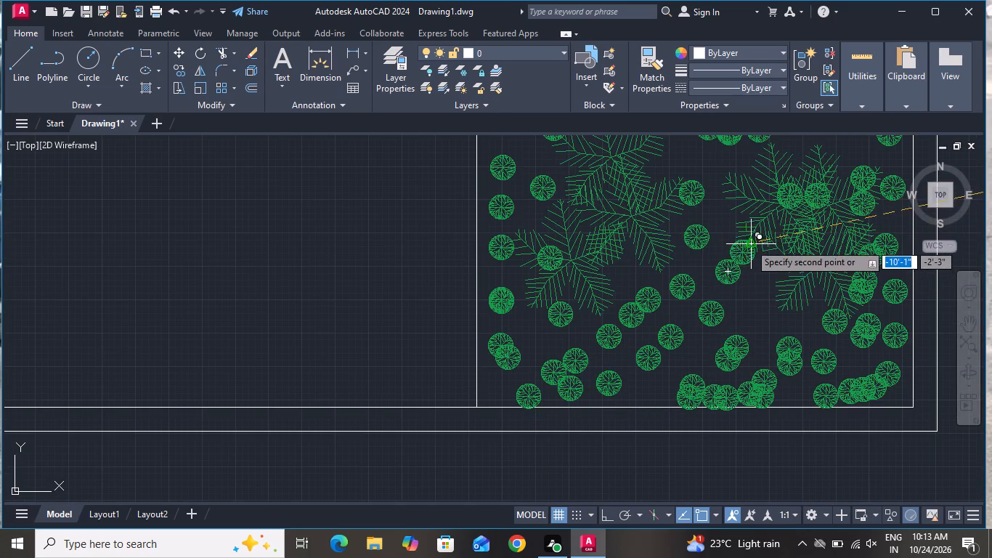
{"action": "left_click", "coordinate": [749, 243]}
{"action": "left_click", "coordinate": [783, 283]}
{"action": "left_click", "coordinate": [783, 291]}
{"action": "left_click", "coordinate": [755, 285]}
{"action": "left_click", "coordinate": [757, 332]}
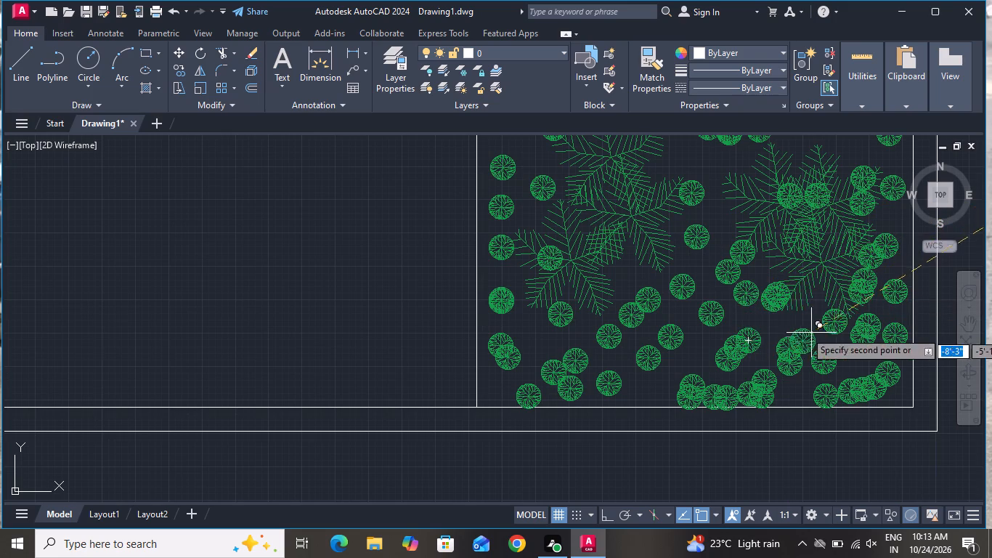
{"action": "left_click", "coordinate": [813, 330]}
Place further small tree copies in the southern middle of the front planting and one just below the western palm cluster.
{"action": "scroll", "coordinate": [806, 295], "scroll_direction": "down", "scroll_amount": 2}
{"action": "scroll", "coordinate": [707, 333], "scroll_direction": "up", "scroll_amount": 3}
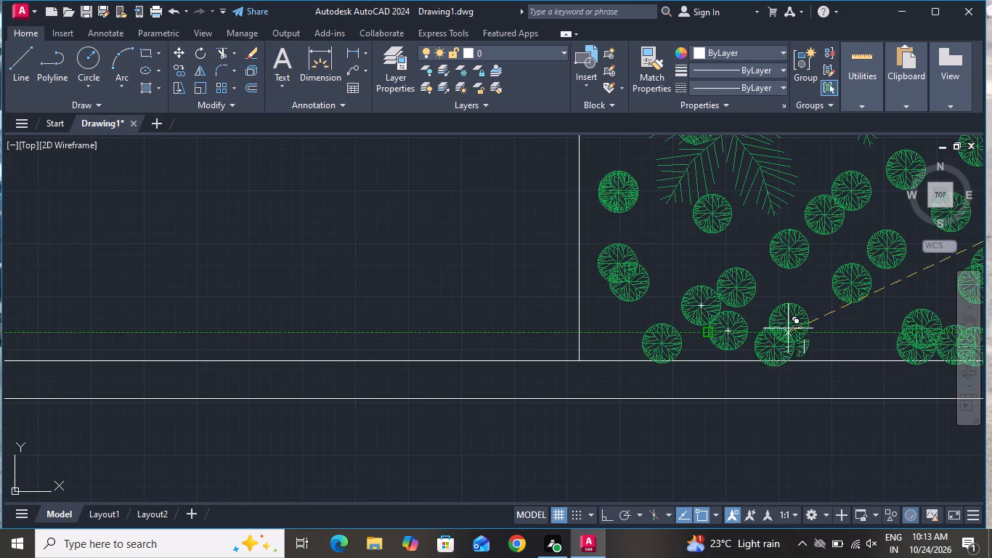
{"action": "left_click", "coordinate": [833, 312]}
{"action": "left_click", "coordinate": [874, 302]}
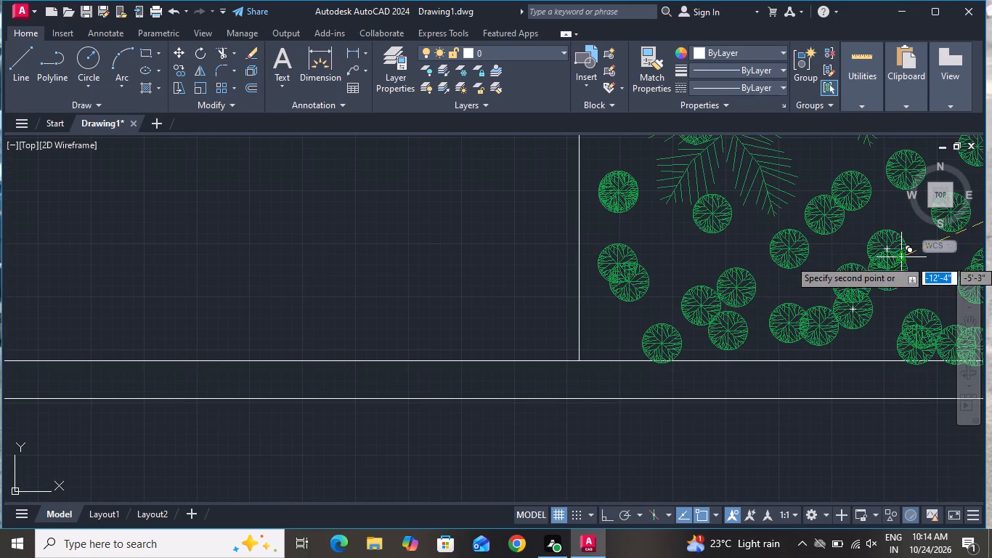
{"action": "left_click", "coordinate": [914, 274]}
{"action": "scroll", "coordinate": [806, 331], "scroll_direction": "down", "scroll_amount": 1}
{"action": "left_click", "coordinate": [728, 265]}
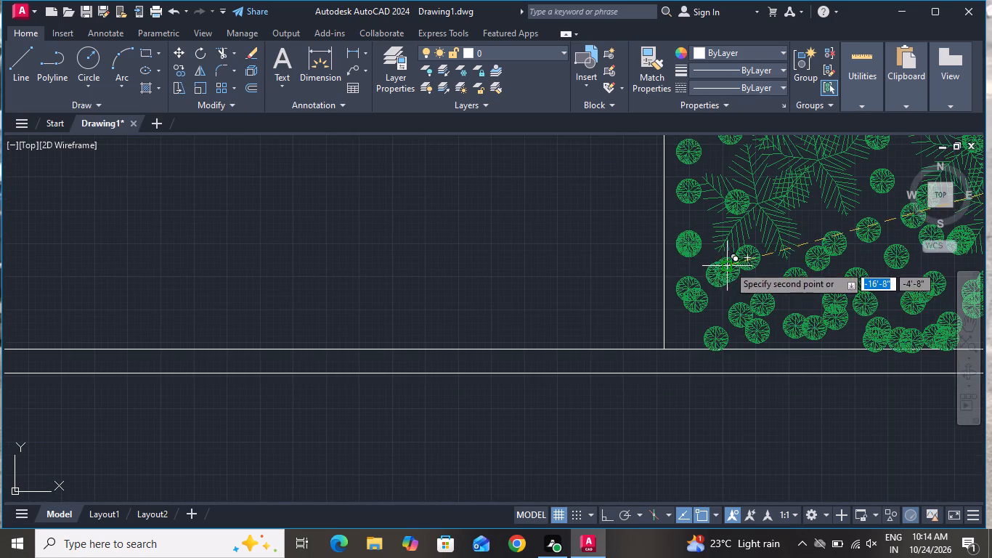
Fill gaps in the northern half of the front planting with four small tree copies and end the copying.
{"action": "scroll", "coordinate": [667, 339], "scroll_direction": "down", "scroll_amount": 3}
{"action": "scroll", "coordinate": [700, 238], "scroll_direction": "up", "scroll_amount": 3}
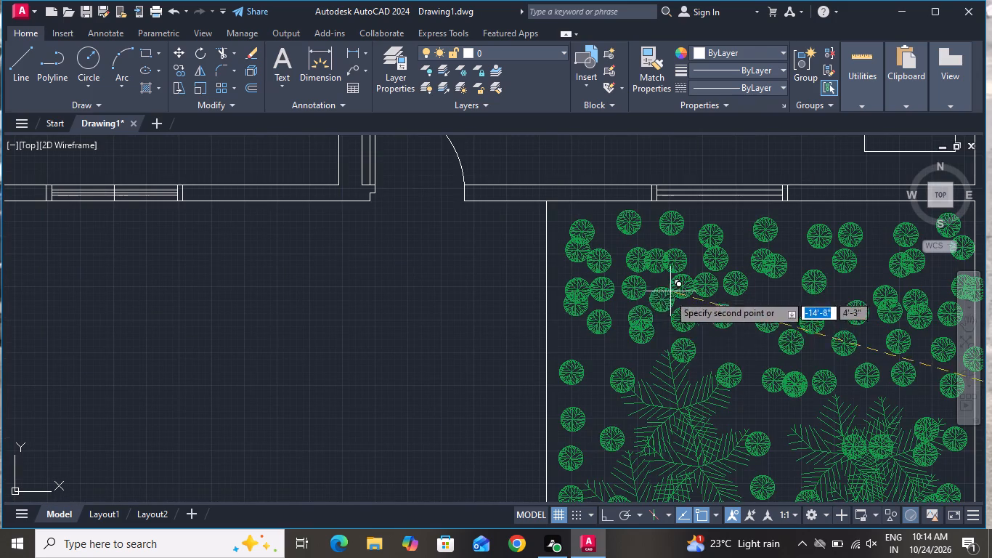
{"action": "left_click", "coordinate": [619, 341]}
{"action": "left_click", "coordinate": [579, 336]}
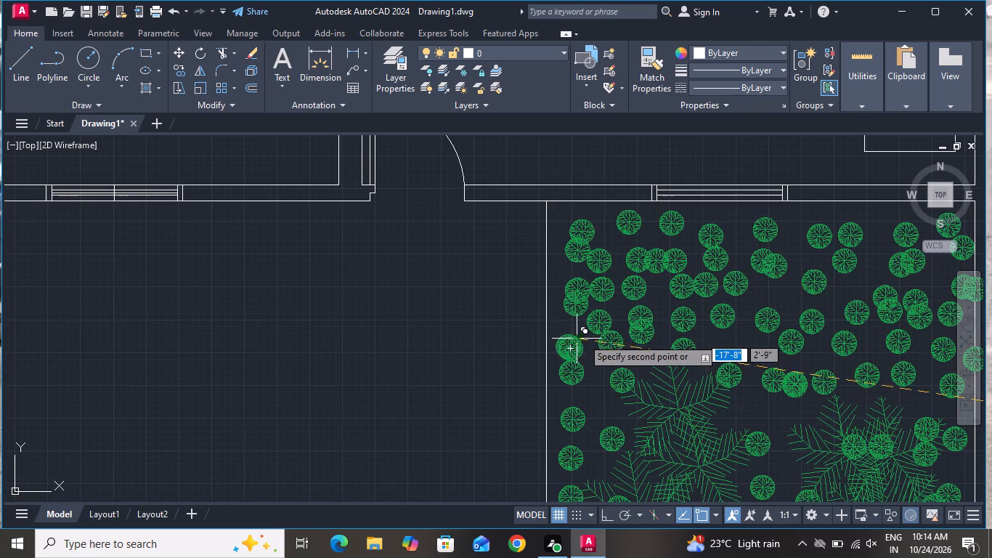
{"action": "left_click", "coordinate": [761, 347]}
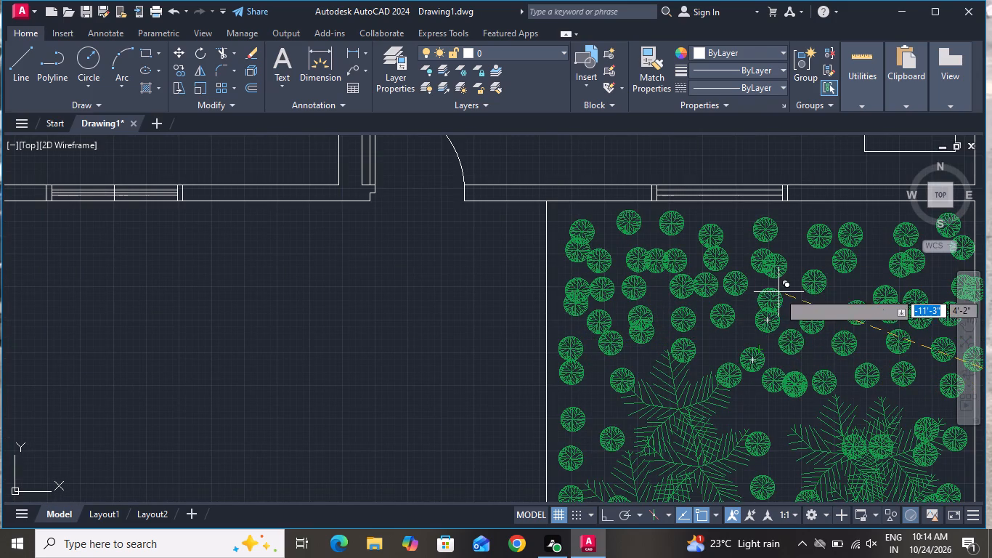
{"action": "left_click", "coordinate": [782, 287]}
{"action": "scroll", "coordinate": [745, 286], "scroll_direction": "down", "scroll_amount": 2}
{"action": "right_click", "coordinate": [578, 307]}
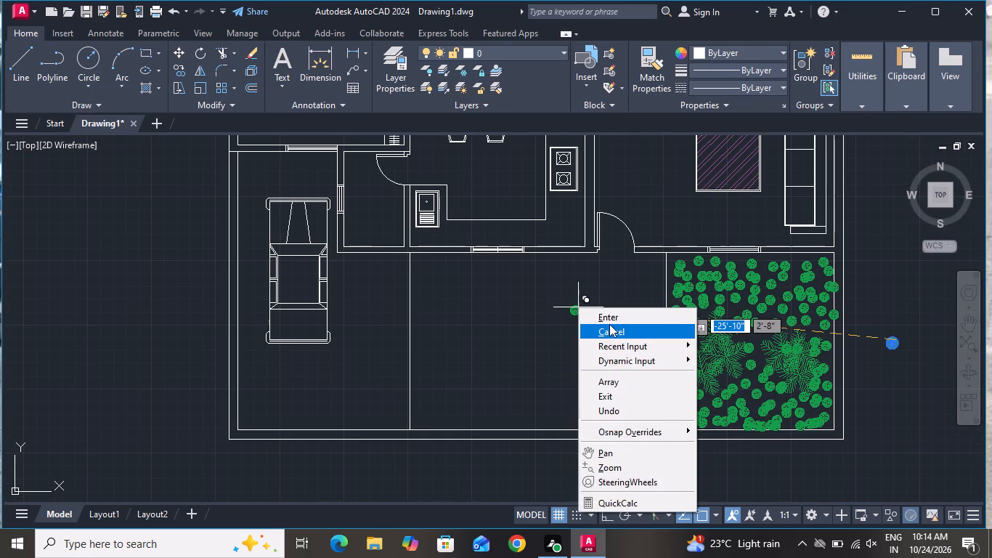
{"action": "left_click", "coordinate": [609, 334]}
Offset the house's outer west wall line 3'4" outward to the west.
{"action": "scroll", "coordinate": [626, 345], "scroll_direction": "down", "scroll_amount": 2}
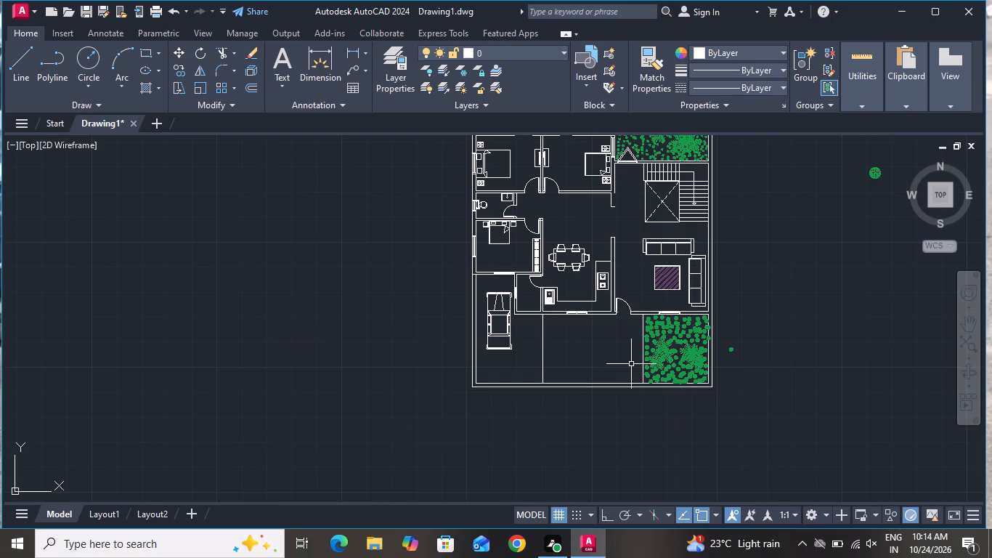
{"action": "scroll", "coordinate": [631, 364], "scroll_direction": "down", "scroll_amount": 1}
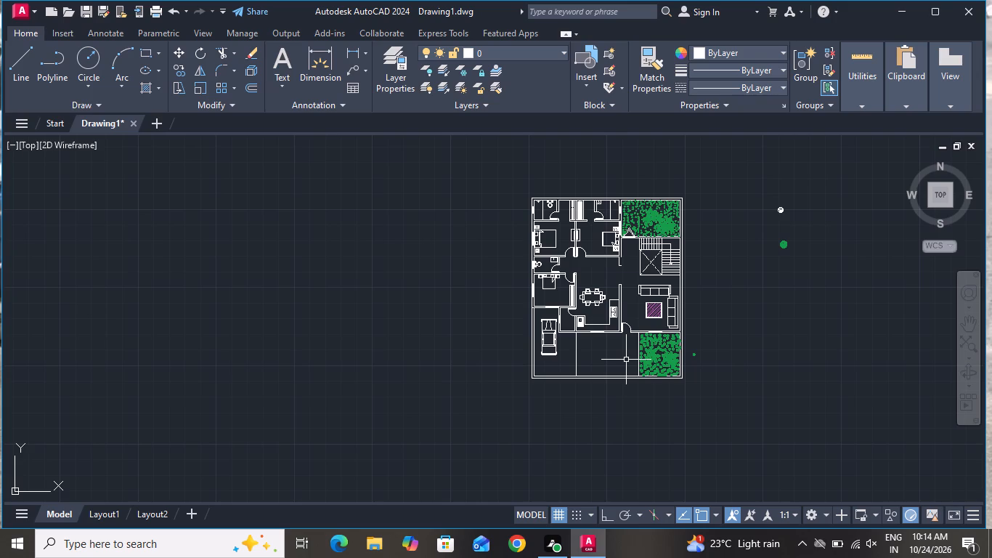
{"action": "type", "text": "o 3"}
{"action": "key", "text": "apostrophe"}
{"action": "key", "text": "4"}
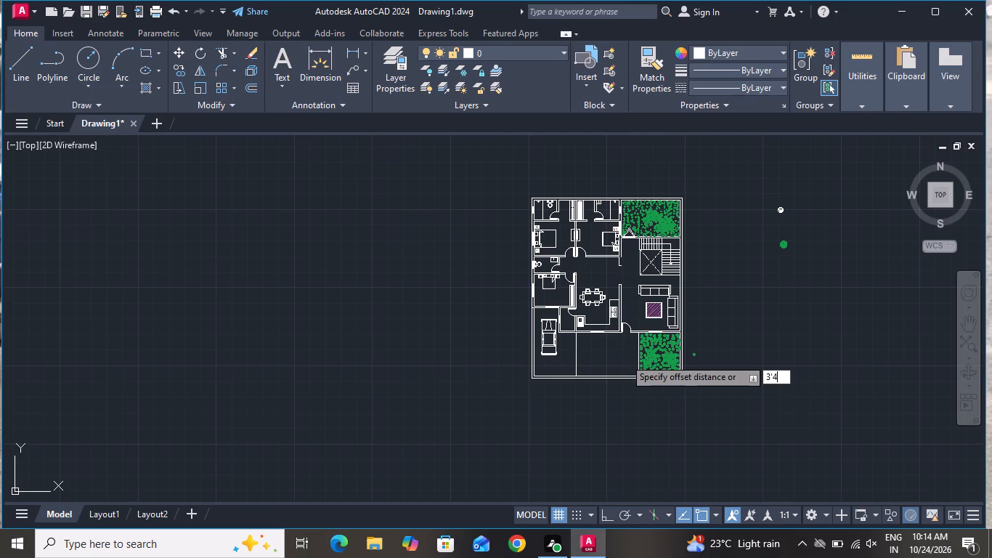
{"action": "key", "text": "shift+quotedbl"}
{"action": "key", "text": "Return"}
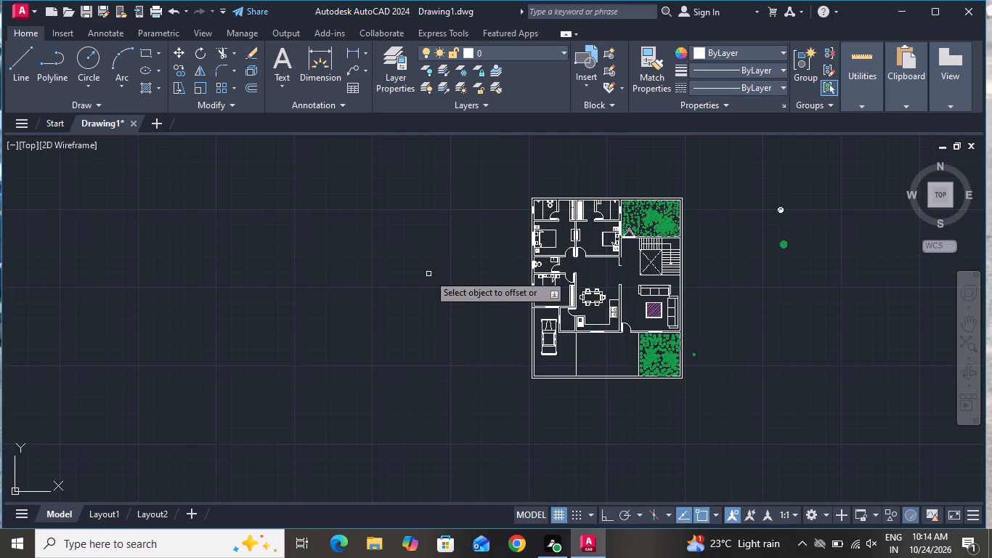
{"action": "scroll", "coordinate": [509, 248], "scroll_direction": "up", "scroll_amount": 2}
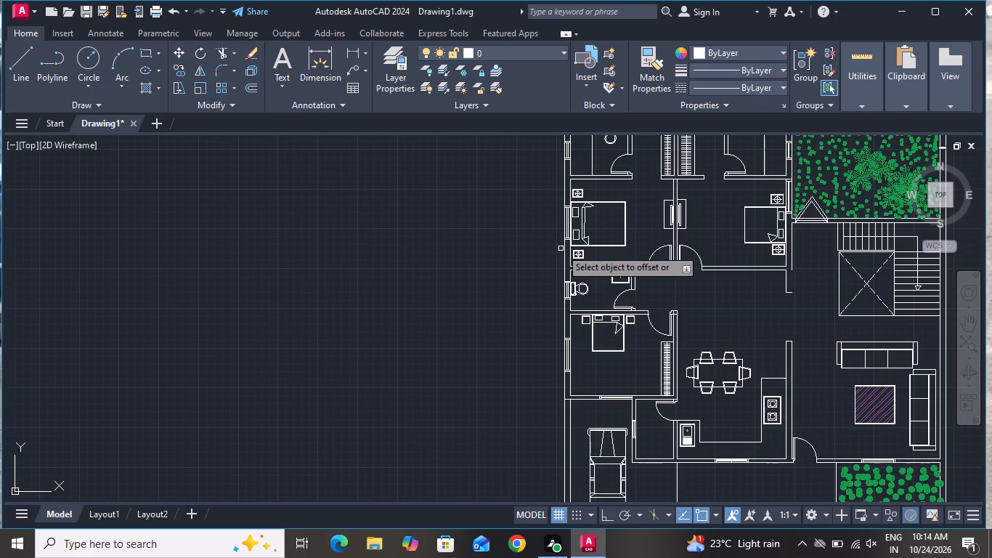
{"action": "left_click", "coordinate": [564, 246]}
{"action": "left_click", "coordinate": [502, 247]}
{"action": "scroll", "coordinate": [498, 255], "scroll_direction": "down", "scroll_amount": 2}
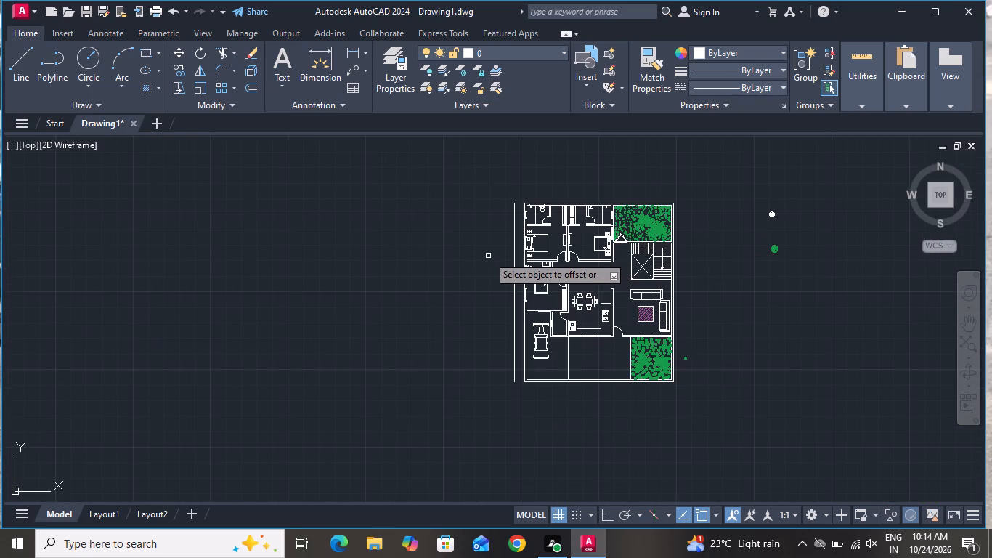
{"action": "right_click", "coordinate": [488, 256]}
{"action": "left_click", "coordinate": [505, 267]}
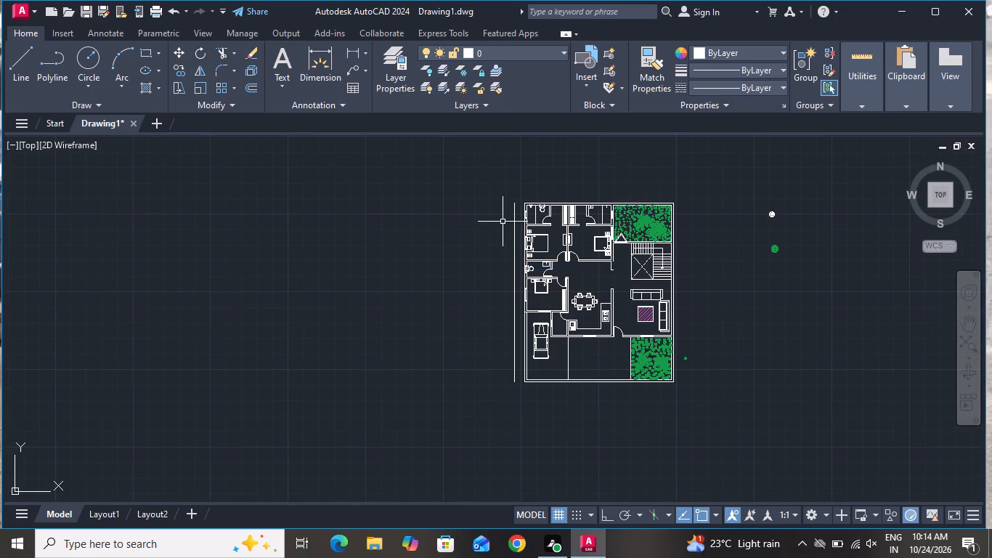
Draw a 3'4" line joining the offset line's north end to the house's outer northwest corner.
{"action": "left_click", "coordinate": [32, 56]}
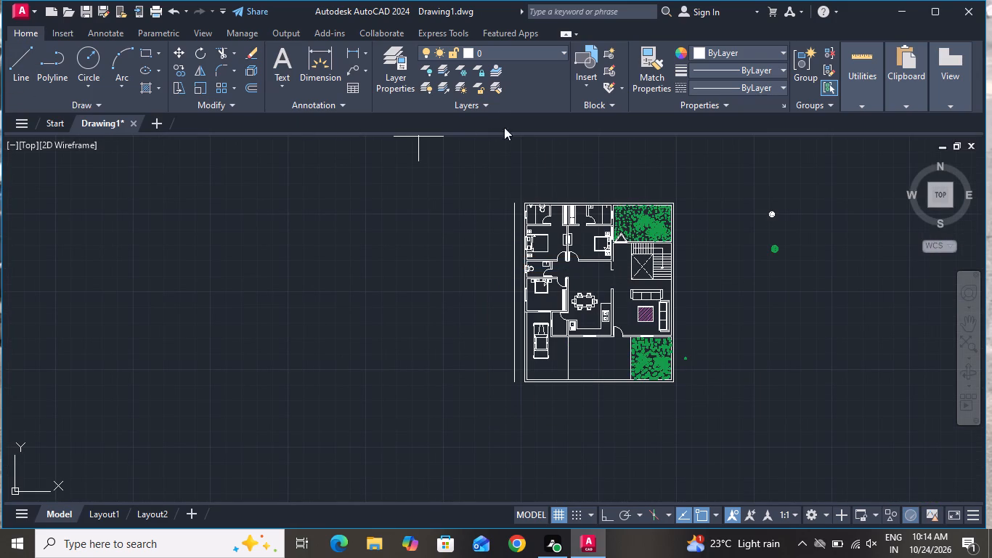
{"action": "scroll", "coordinate": [547, 142], "scroll_direction": "up", "scroll_amount": 3}
{"action": "scroll", "coordinate": [406, 403], "scroll_direction": "up", "scroll_amount": 2}
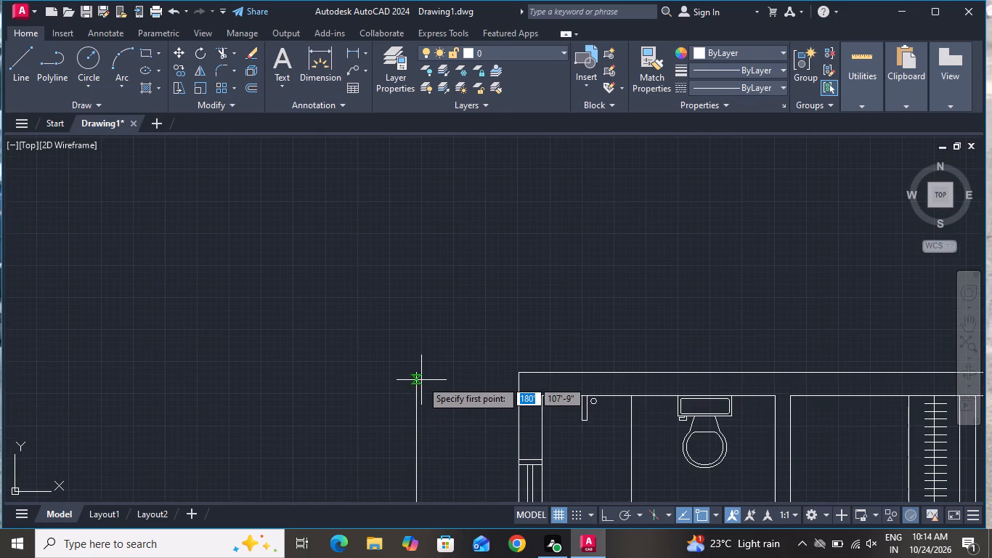
{"action": "left_click", "coordinate": [419, 372]}
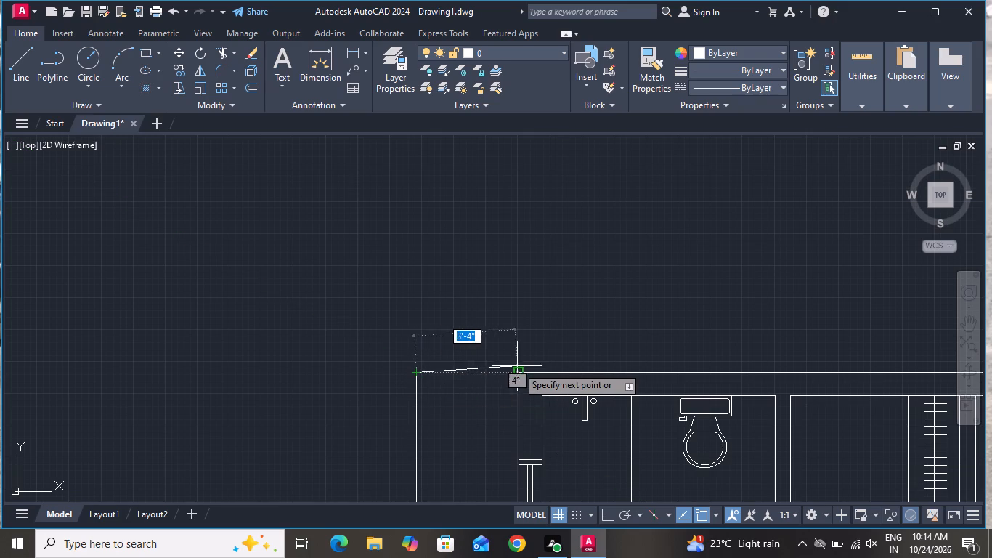
{"action": "left_click", "coordinate": [521, 368]}
{"action": "right_click", "coordinate": [522, 371]}
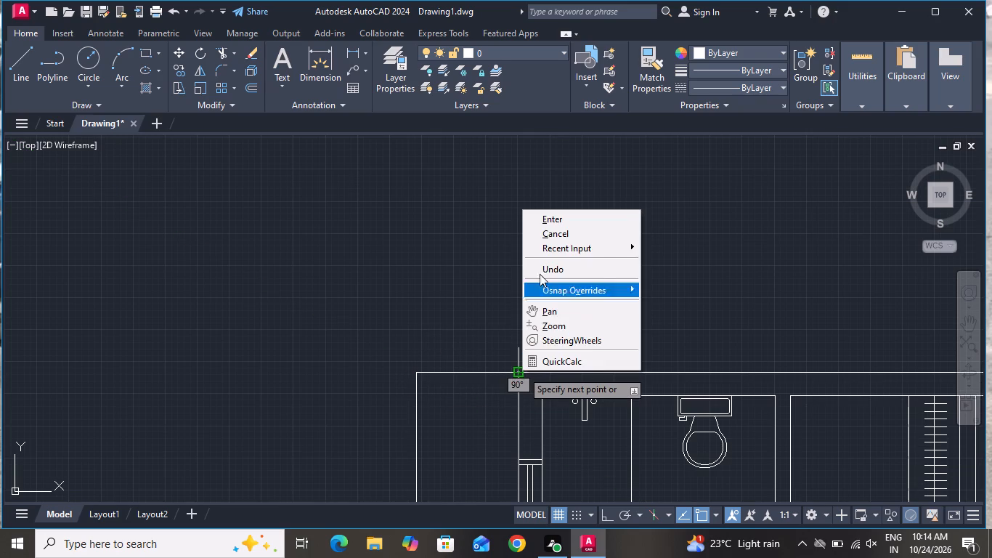
{"action": "left_click", "coordinate": [538, 230]}
Draw a 3'4" horizontal line from the outer west wall to the offset line, level with the wall north of the parked car.
{"action": "left_click", "coordinate": [18, 60]}
{"action": "scroll", "coordinate": [304, 157], "scroll_direction": "down", "scroll_amount": 5}
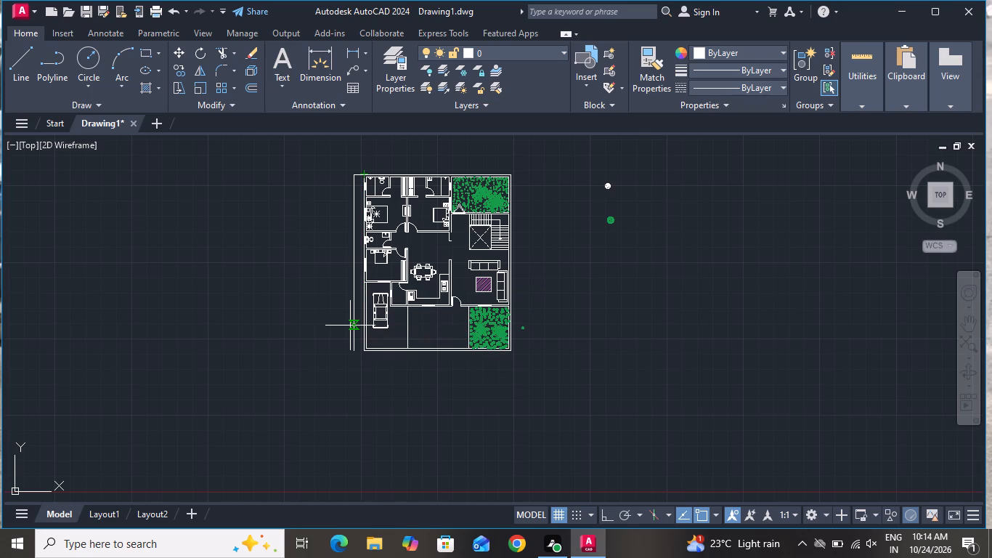
{"action": "scroll", "coordinate": [357, 247], "scroll_direction": "up", "scroll_amount": 2}
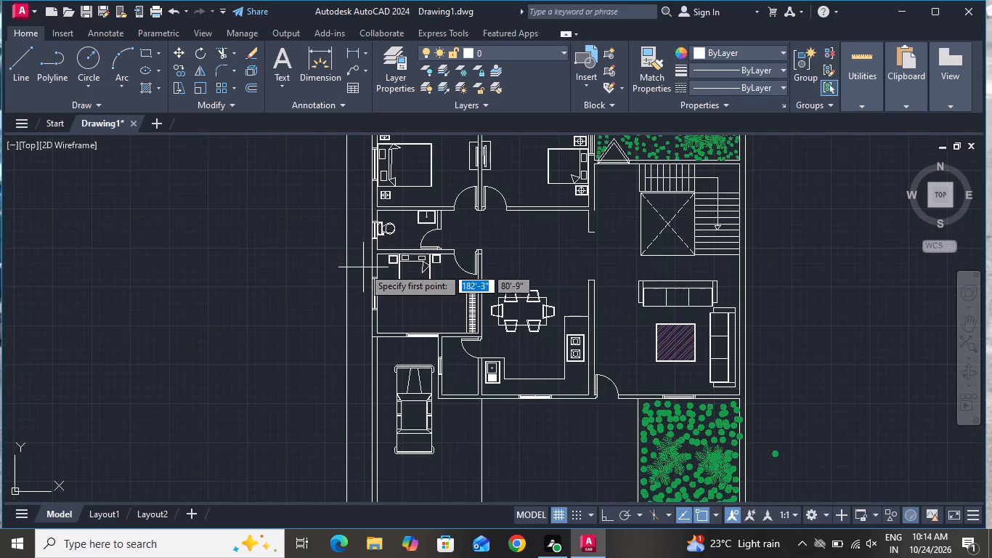
{"action": "scroll", "coordinate": [372, 341], "scroll_direction": "up", "scroll_amount": 4}
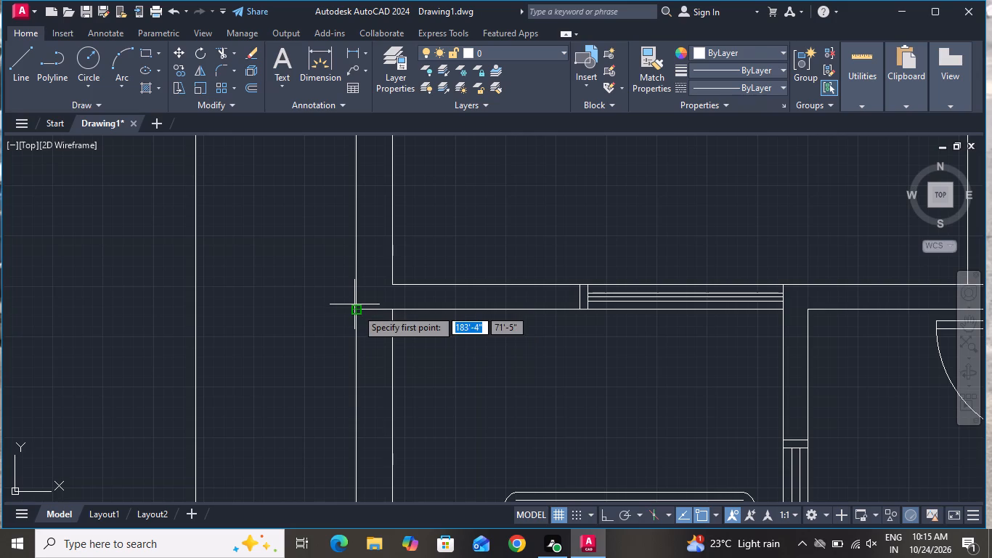
{"action": "left_click", "coordinate": [357, 309]}
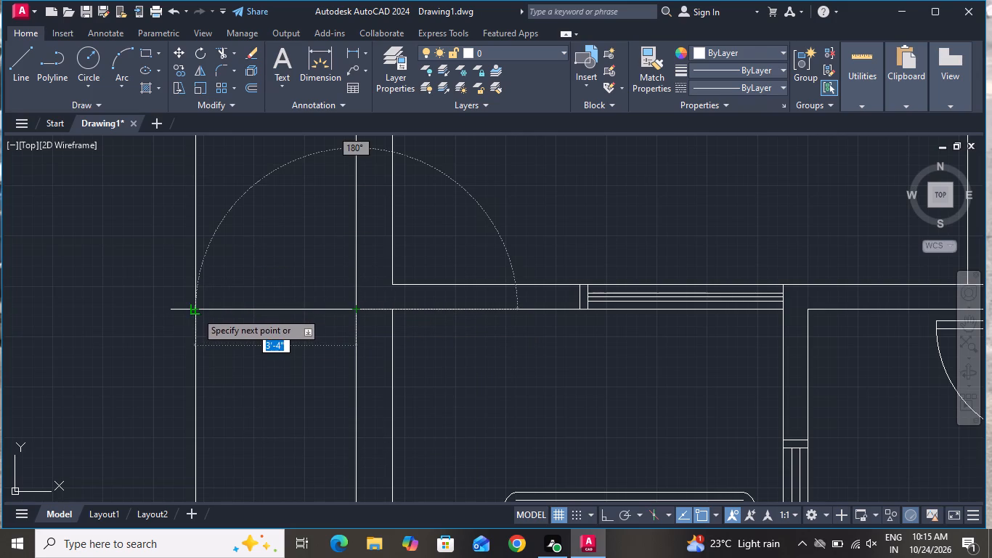
{"action": "left_click", "coordinate": [195, 310]}
{"action": "right_click", "coordinate": [198, 312]}
{"action": "left_click", "coordinate": [247, 333]}
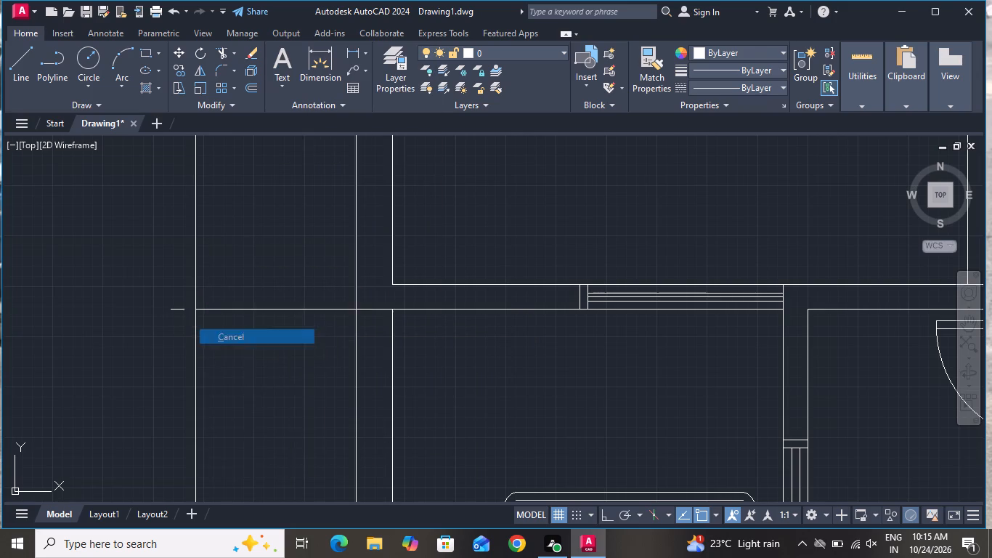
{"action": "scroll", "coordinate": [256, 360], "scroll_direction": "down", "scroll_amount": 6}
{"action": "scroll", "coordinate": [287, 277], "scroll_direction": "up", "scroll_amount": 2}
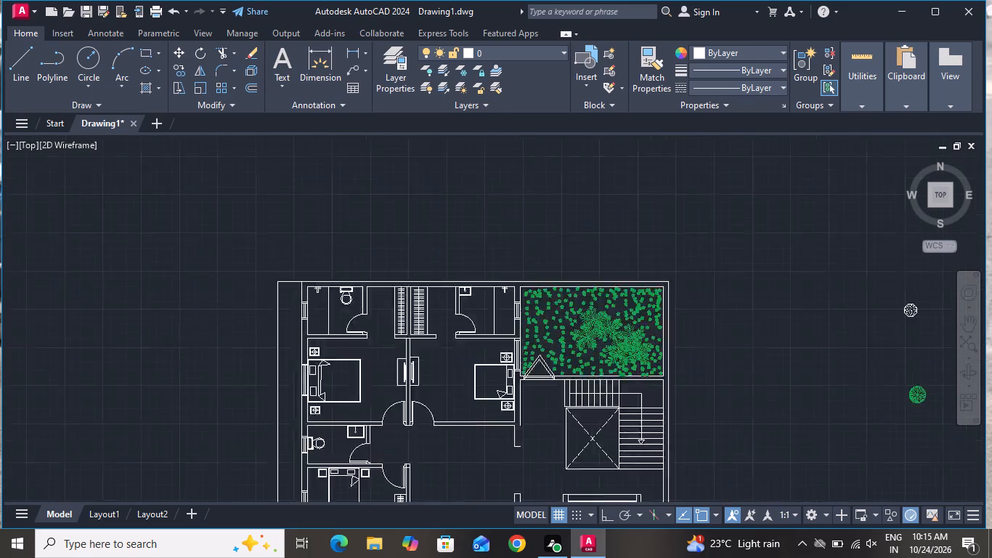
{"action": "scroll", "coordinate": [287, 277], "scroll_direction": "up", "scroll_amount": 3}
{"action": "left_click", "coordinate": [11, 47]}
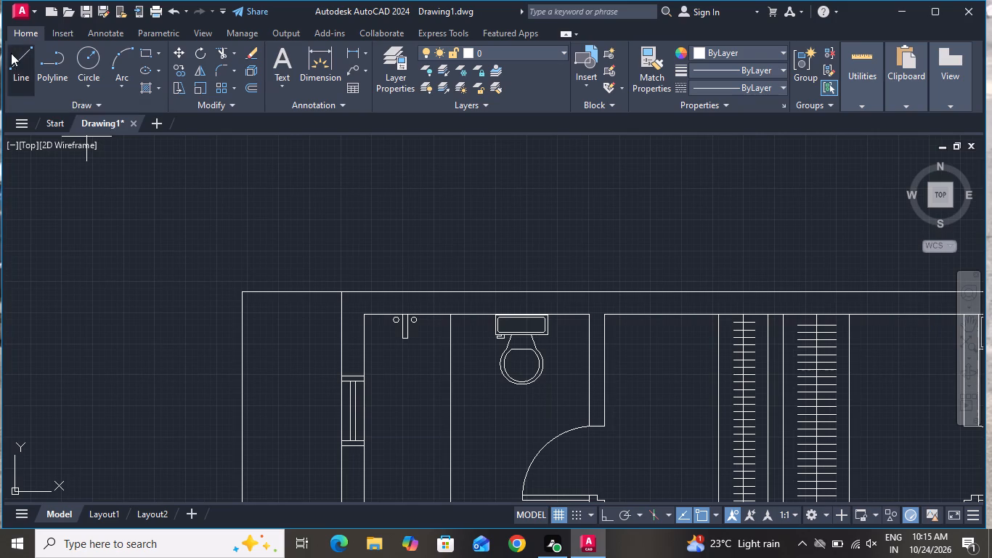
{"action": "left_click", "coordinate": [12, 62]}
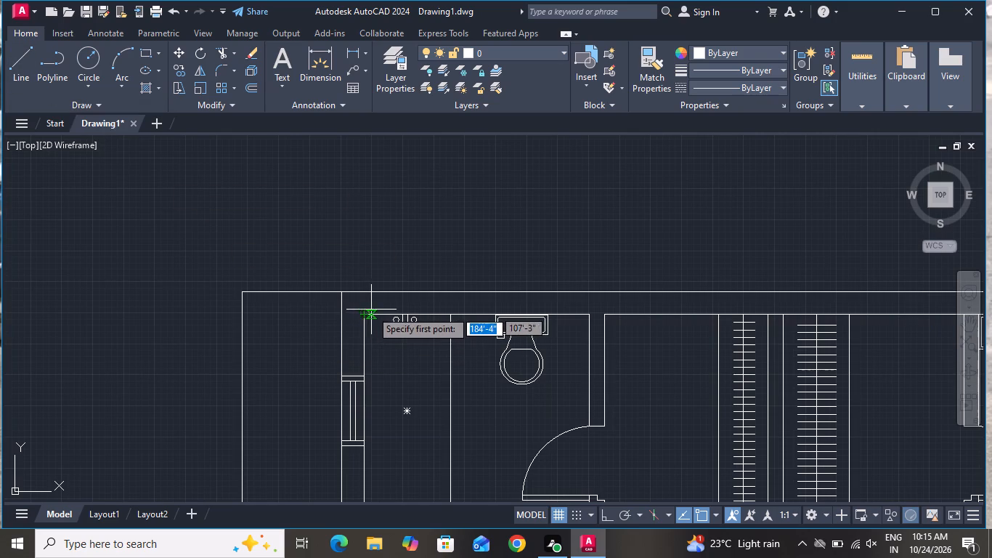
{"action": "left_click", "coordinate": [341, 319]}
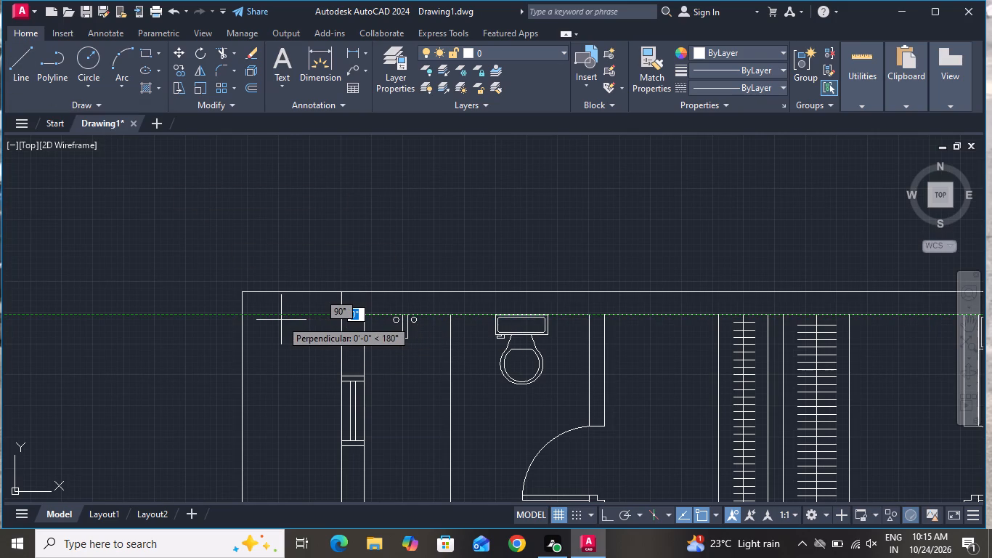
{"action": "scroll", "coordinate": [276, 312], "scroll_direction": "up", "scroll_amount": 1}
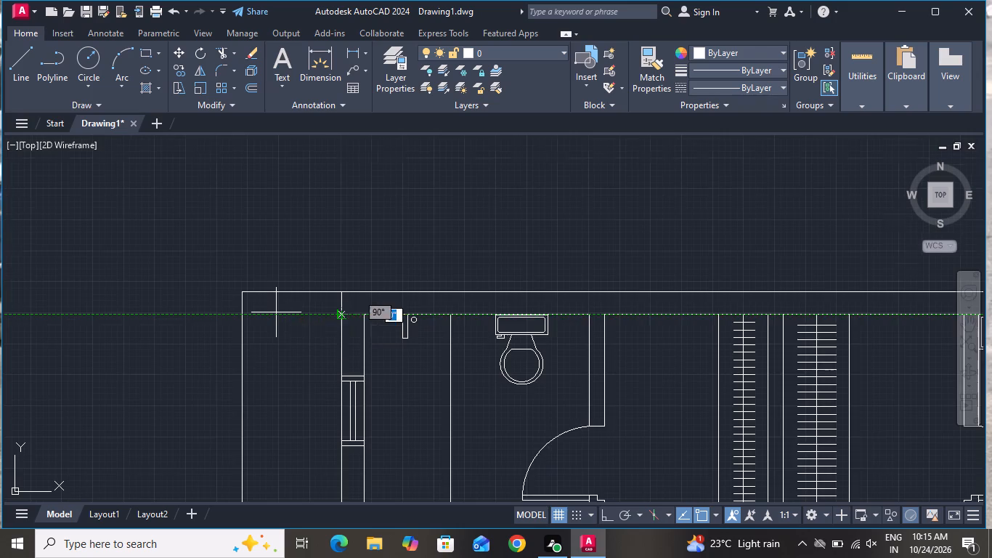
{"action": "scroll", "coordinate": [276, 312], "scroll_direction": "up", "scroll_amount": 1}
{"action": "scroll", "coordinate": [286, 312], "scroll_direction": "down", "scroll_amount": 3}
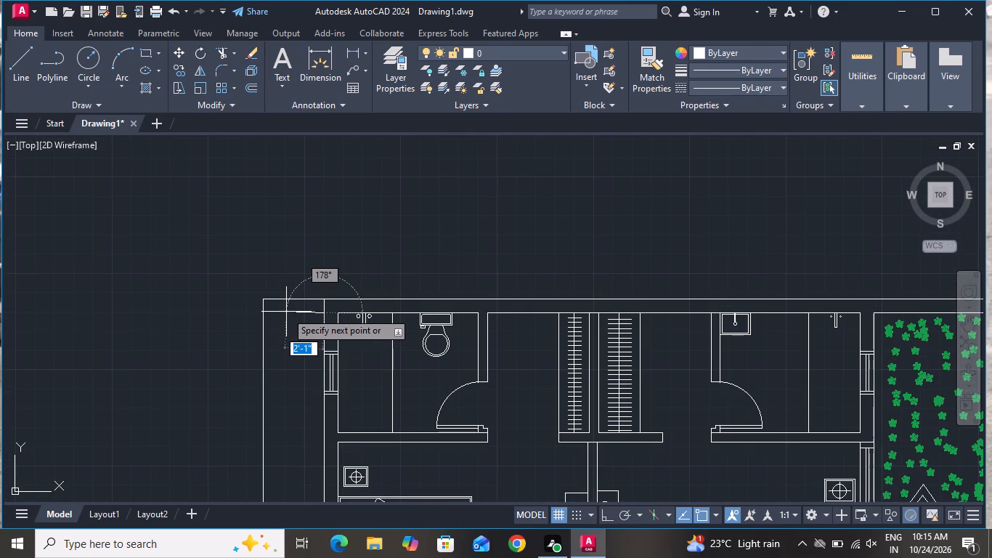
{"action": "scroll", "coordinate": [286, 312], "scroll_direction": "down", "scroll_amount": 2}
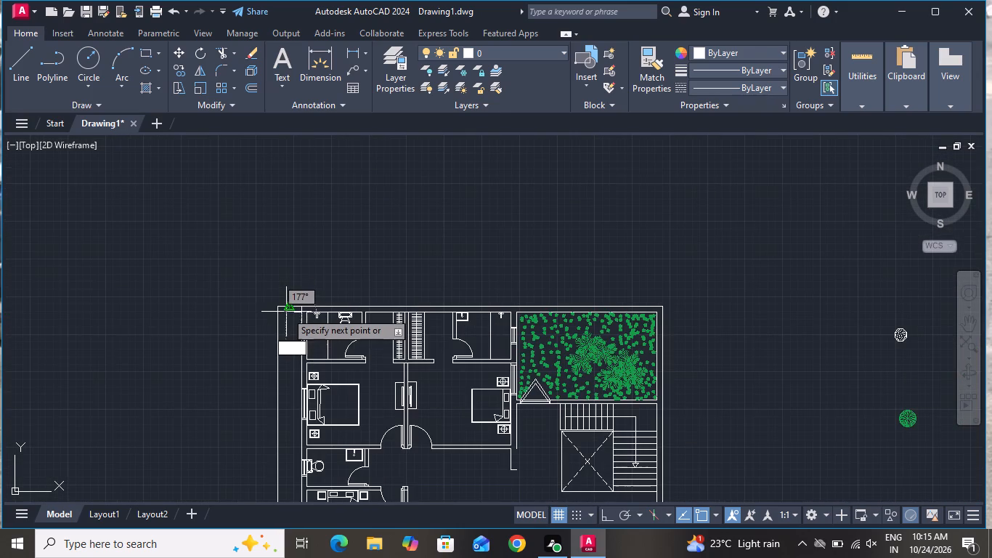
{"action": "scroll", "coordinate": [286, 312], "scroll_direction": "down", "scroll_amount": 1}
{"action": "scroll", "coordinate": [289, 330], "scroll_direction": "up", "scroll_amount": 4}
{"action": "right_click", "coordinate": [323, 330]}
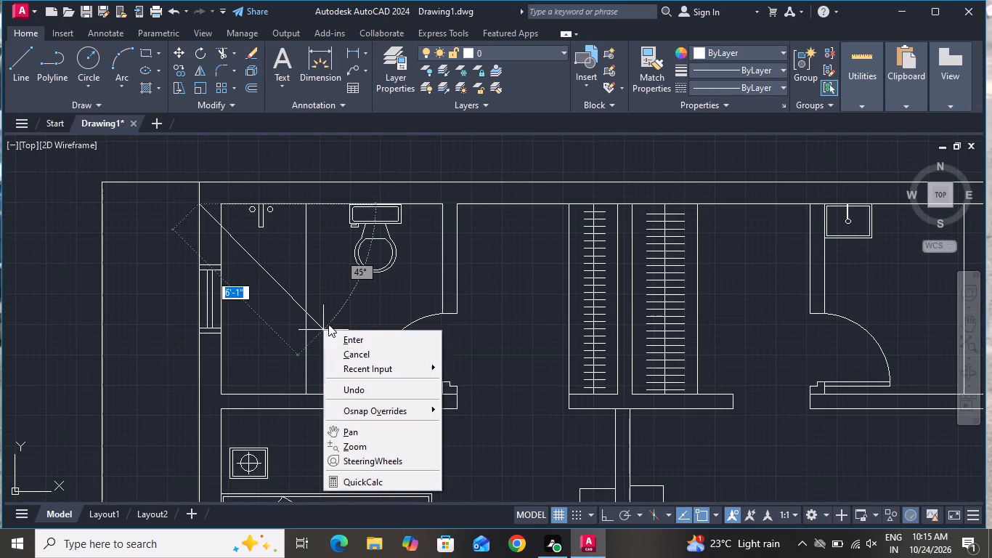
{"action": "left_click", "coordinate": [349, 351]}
Copy a small plant from the northeast garden and place four copies in a row across the west strip's north end.
{"action": "scroll", "coordinate": [356, 358], "scroll_direction": "down", "scroll_amount": 2}
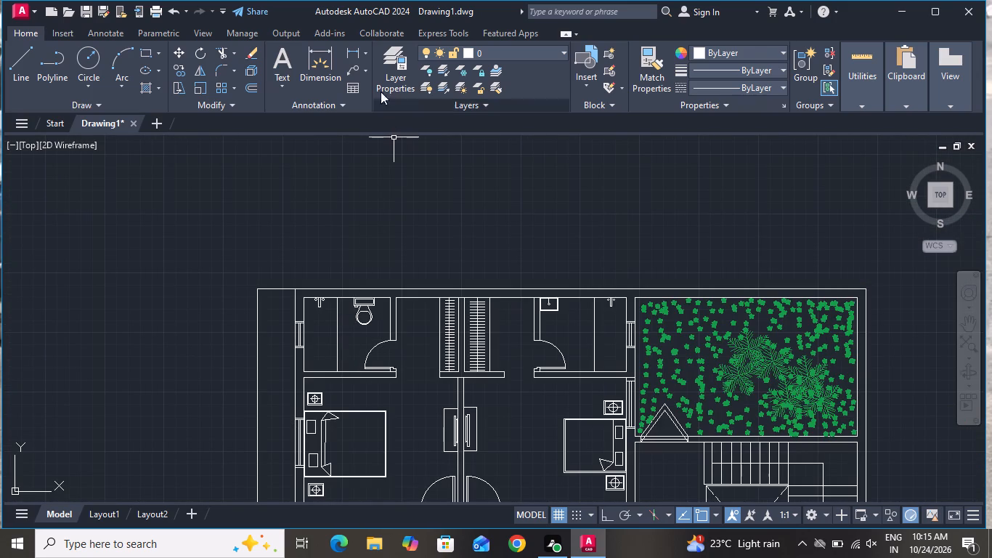
{"action": "left_click", "coordinate": [662, 317]}
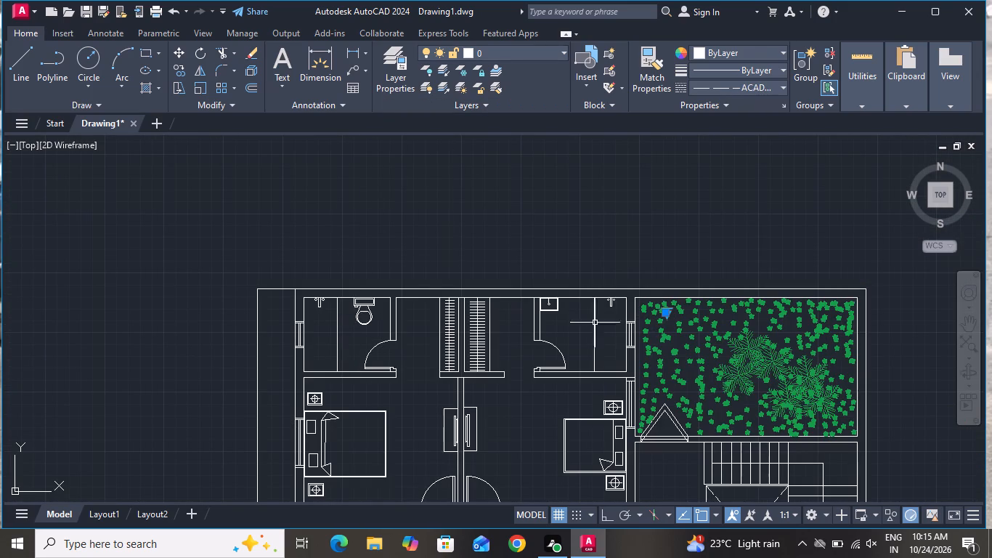
{"action": "left_click", "coordinate": [180, 72]}
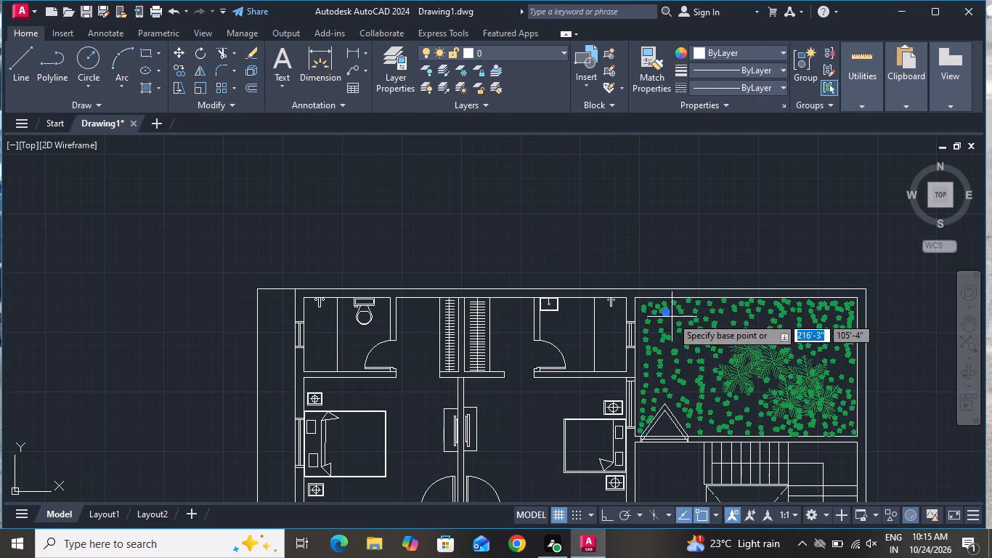
{"action": "left_click", "coordinate": [672, 311]}
{"action": "scroll", "coordinate": [540, 262], "scroll_direction": "down", "scroll_amount": 2}
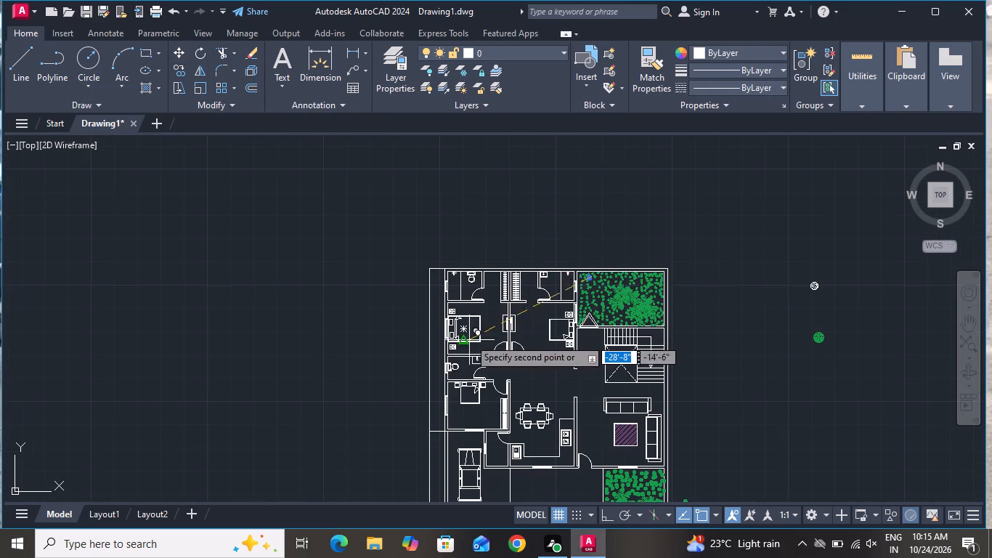
{"action": "scroll", "coordinate": [468, 327], "scroll_direction": "down", "scroll_amount": 1}
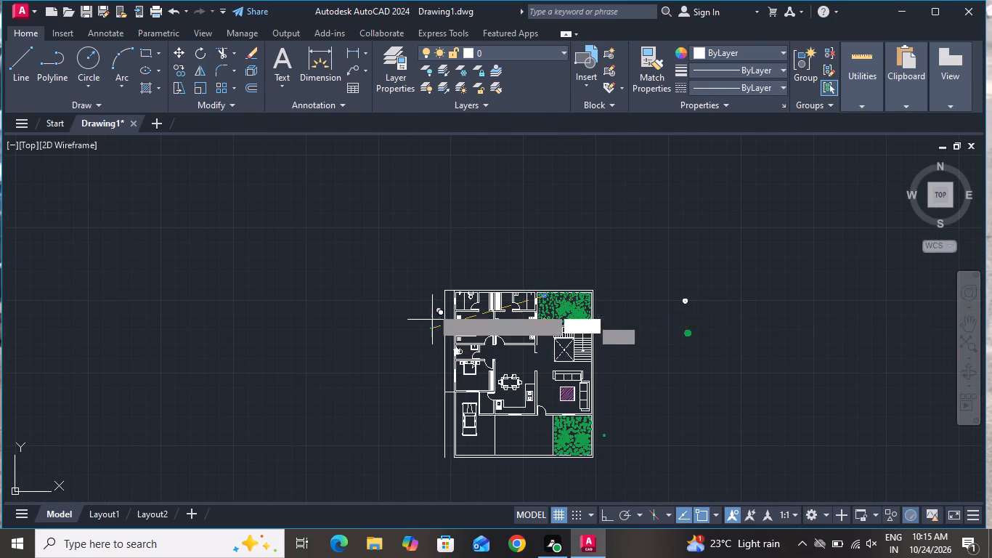
{"action": "scroll", "coordinate": [432, 304], "scroll_direction": "up", "scroll_amount": 2}
{"action": "scroll", "coordinate": [493, 268], "scroll_direction": "up", "scroll_amount": 2}
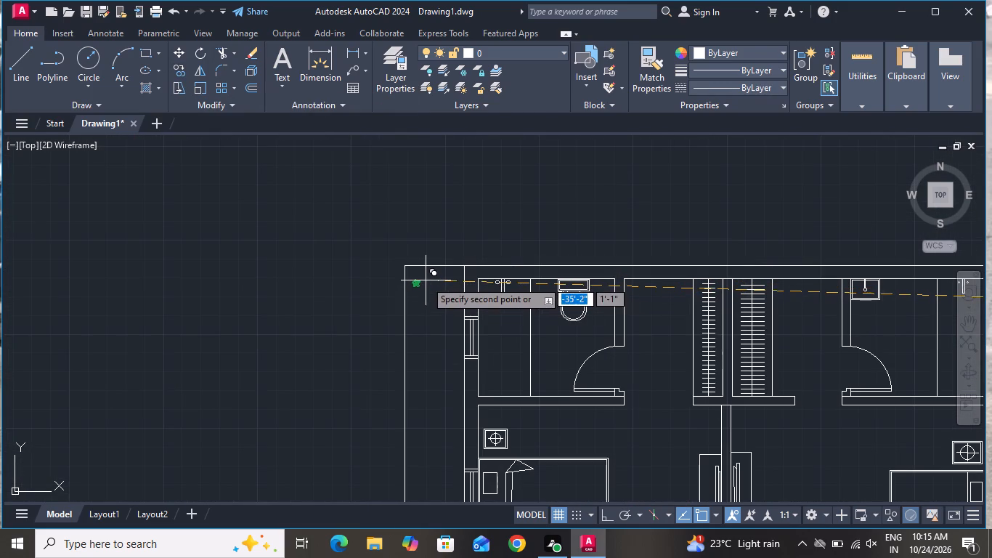
{"action": "left_click", "coordinate": [426, 280]}
{"action": "left_click", "coordinate": [437, 277]}
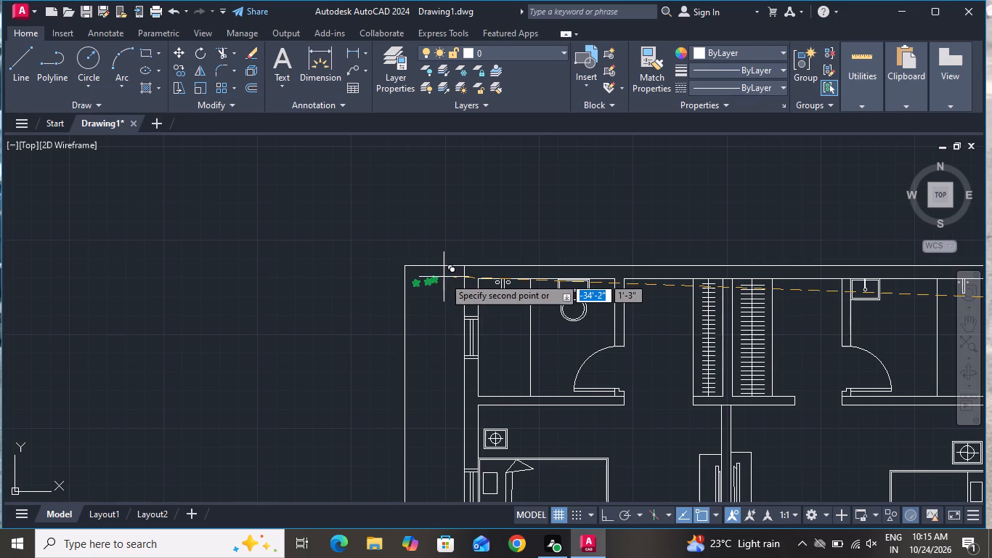
{"action": "left_click", "coordinate": [453, 278]}
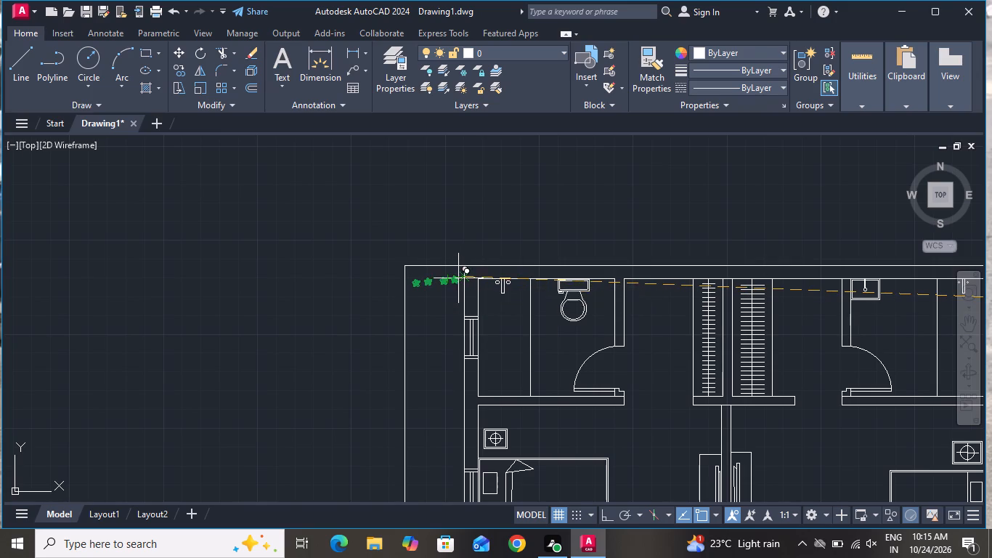
{"action": "left_click", "coordinate": [465, 278]}
Place nine more plant copies in the west strip beside the northwest bathroom, working southward from the first row.
{"action": "left_click", "coordinate": [429, 307]}
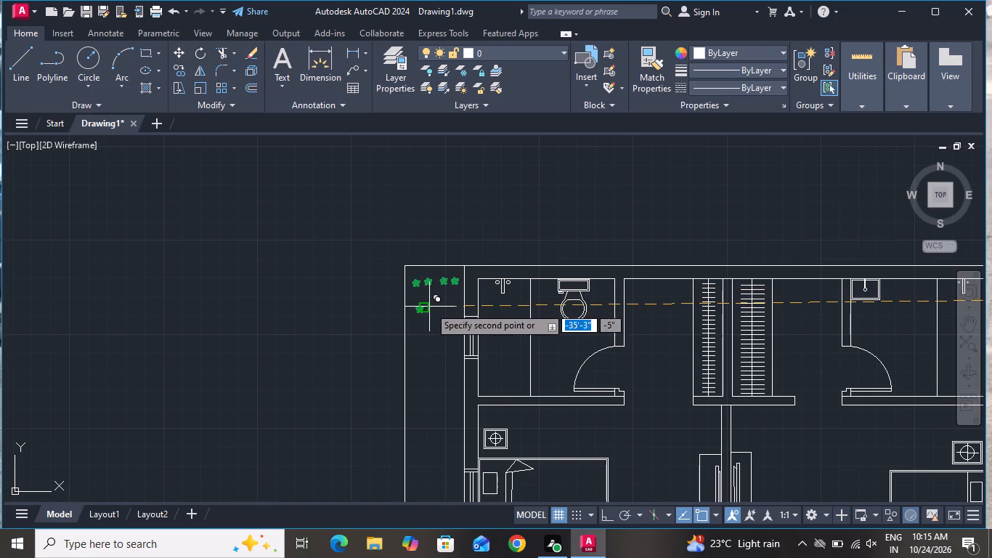
{"action": "left_click", "coordinate": [427, 294]}
{"action": "left_click", "coordinate": [445, 292]}
{"action": "left_click", "coordinate": [454, 296]}
{"action": "left_click", "coordinate": [458, 307]}
{"action": "left_click", "coordinate": [455, 320]}
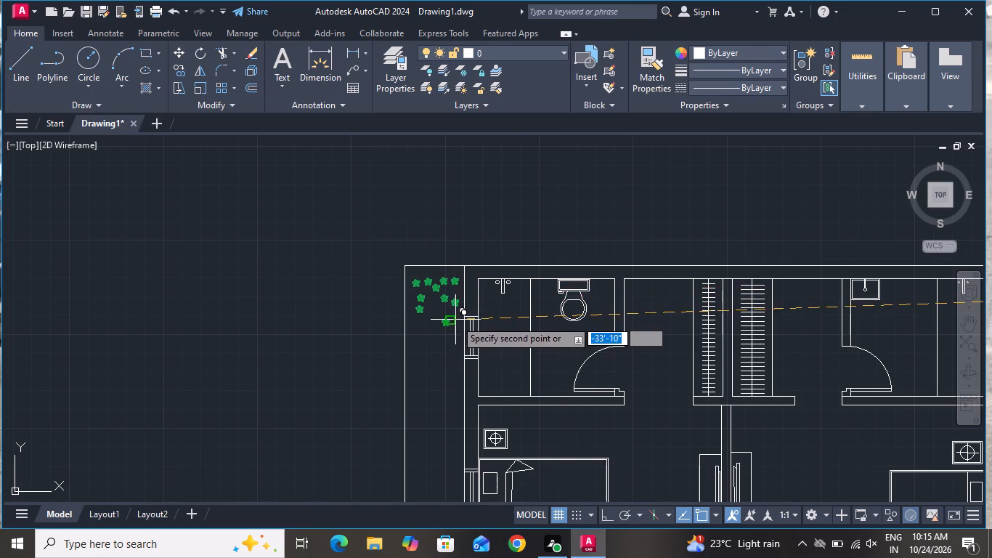
{"action": "left_click", "coordinate": [454, 343]}
{"action": "left_click", "coordinate": [452, 355]}
{"action": "left_click", "coordinate": [452, 385]}
Fill the west strip with eleven plant copies between the northwest bathroom and the north end of the northwest bedroom.
{"action": "scroll", "coordinate": [458, 365], "scroll_direction": "down", "scroll_amount": 2}
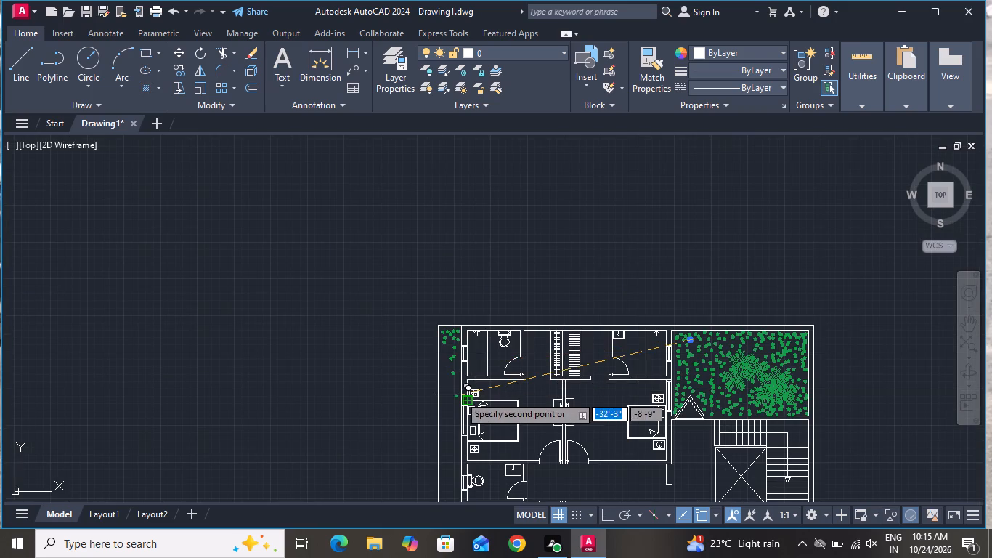
{"action": "left_click", "coordinate": [460, 395]}
{"action": "left_click", "coordinate": [450, 387]}
{"action": "left_click", "coordinate": [447, 373]}
{"action": "left_click", "coordinate": [444, 361]}
{"action": "left_click", "coordinate": [443, 354]}
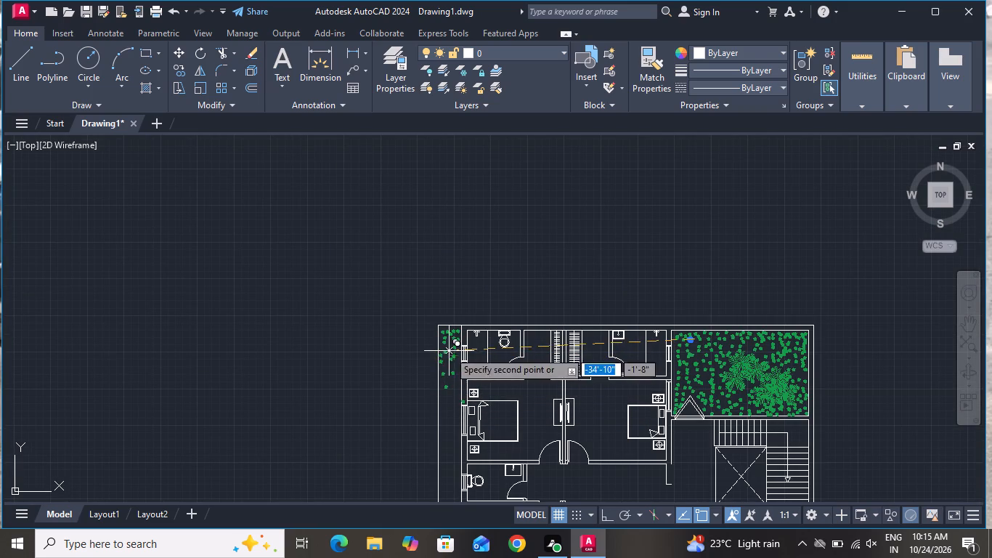
{"action": "left_click", "coordinate": [455, 349]}
{"action": "left_click", "coordinate": [459, 354]}
{"action": "left_click", "coordinate": [459, 371]}
{"action": "left_click", "coordinate": [453, 370]}
{"action": "left_click", "coordinate": [450, 379]}
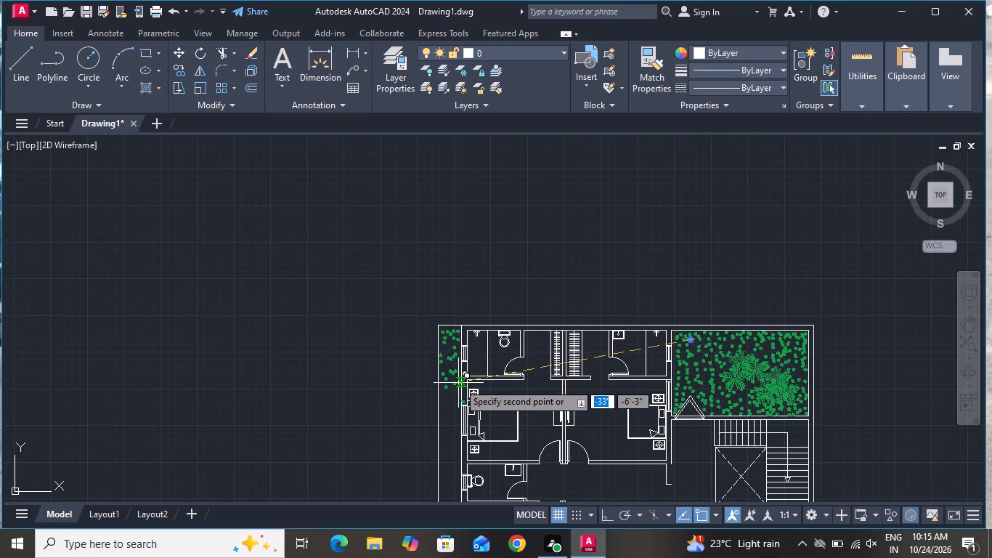
{"action": "left_click", "coordinate": [458, 383]}
Scatter plant copies across the west strip alongside the northwest bedroom, continuing south toward the middle bathroom.
{"action": "left_click", "coordinate": [434, 415]}
{"action": "left_click", "coordinate": [442, 396]}
{"action": "left_click", "coordinate": [447, 392]}
{"action": "left_click", "coordinate": [458, 397]}
{"action": "left_click", "coordinate": [444, 422]}
{"action": "left_click", "coordinate": [446, 448]}
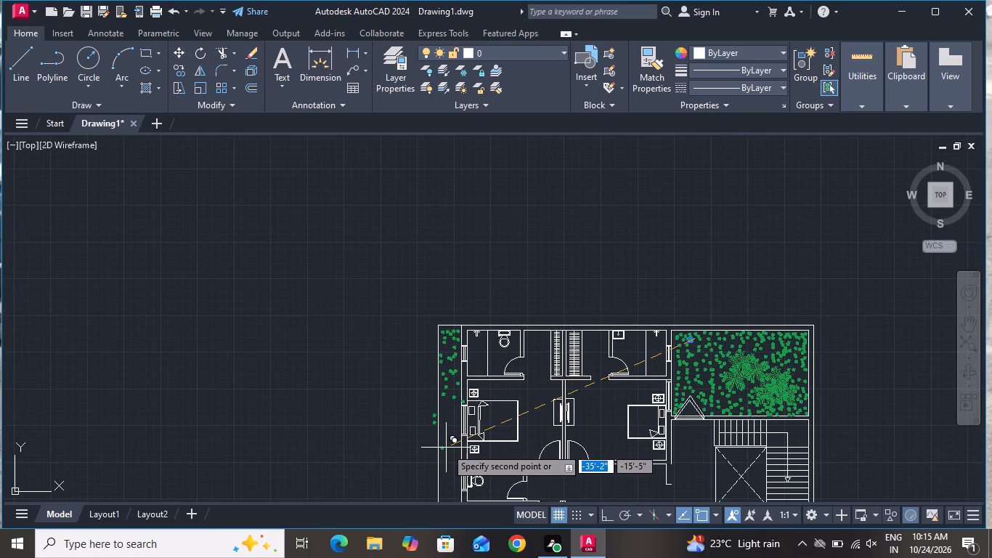
{"action": "left_click", "coordinate": [450, 437]}
{"action": "left_click", "coordinate": [438, 416]}
{"action": "left_click", "coordinate": [442, 400]}
{"action": "left_click_drag", "start_coordinate": [450, 402], "coordinate": [452, 408]}
{"action": "left_click", "coordinate": [456, 420]}
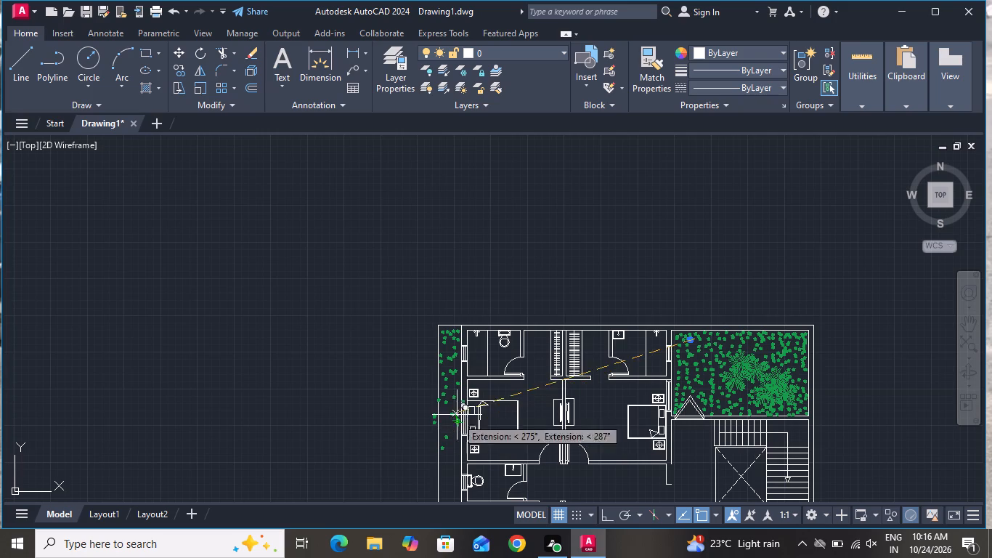
{"action": "left_click", "coordinate": [457, 412]}
{"action": "left_click", "coordinate": [445, 438]}
{"action": "left_click", "coordinate": [452, 456]}
{"action": "left_click", "coordinate": [440, 467]}
Place plant copies from the west strip's south end northward alongside the southwest bedroom.
{"action": "scroll", "coordinate": [492, 354], "scroll_direction": "down", "scroll_amount": 2}
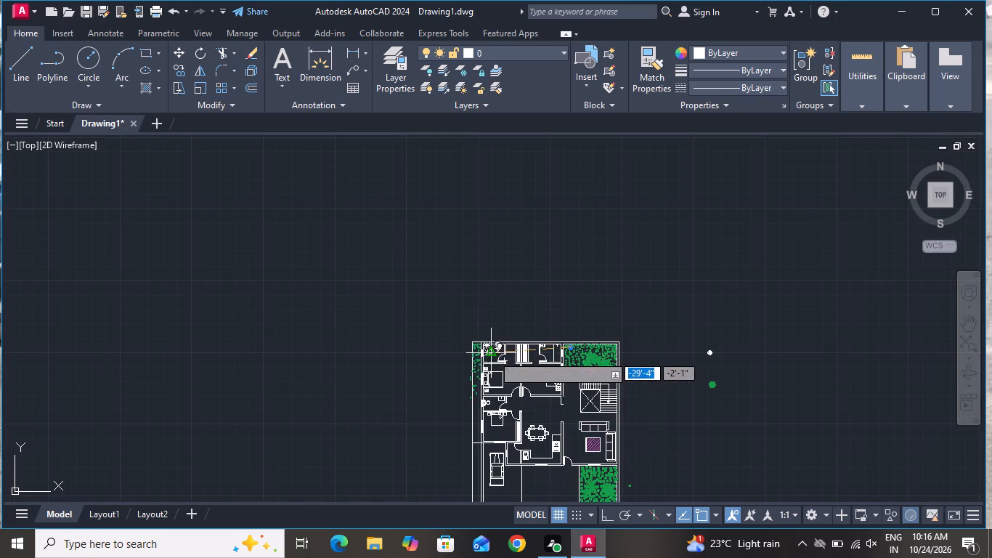
{"action": "scroll", "coordinate": [470, 424], "scroll_direction": "up", "scroll_amount": 3}
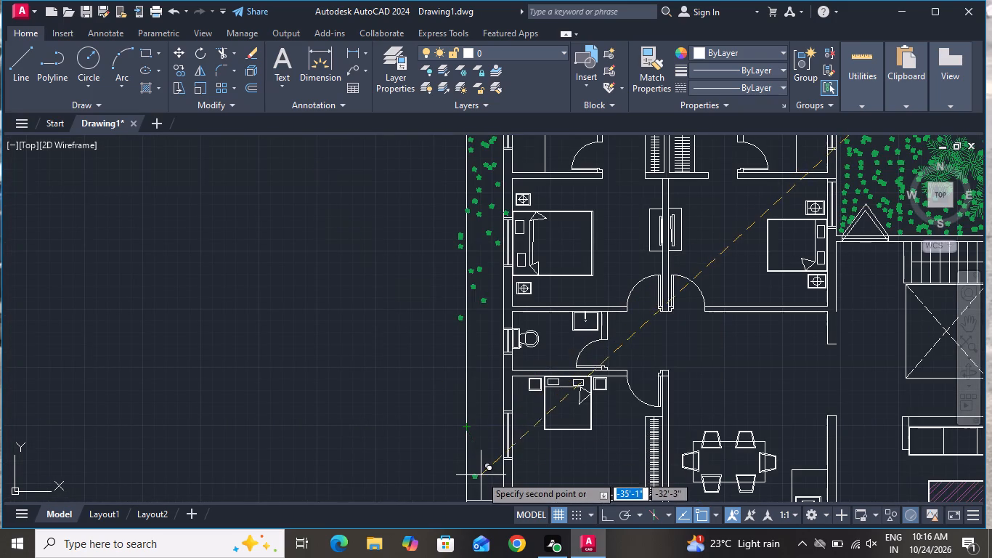
{"action": "left_click", "coordinate": [481, 485]}
{"action": "left_click", "coordinate": [495, 493]}
{"action": "left_click", "coordinate": [501, 480]}
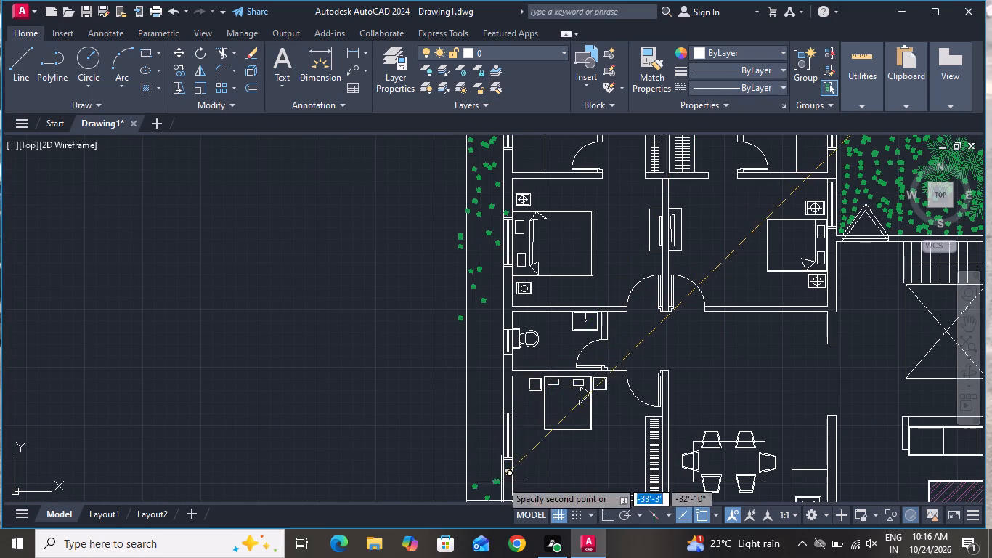
{"action": "left_click", "coordinate": [495, 471]}
{"action": "left_click", "coordinate": [492, 466]}
{"action": "left_click", "coordinate": [491, 456]}
{"action": "left_click", "coordinate": [490, 442]}
{"action": "left_click", "coordinate": [490, 431]}
{"action": "left_click", "coordinate": [491, 421]}
{"action": "left_click", "coordinate": [491, 409]}
{"action": "left_click", "coordinate": [495, 395]}
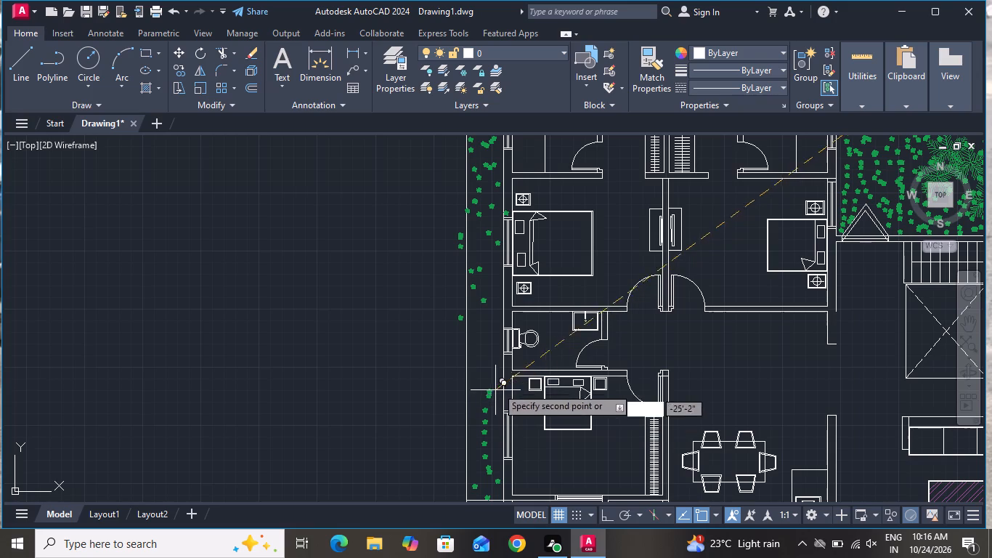
Line the house side of the west strip with plant copies, from the southwest bedroom north past the middle bathroom to the northwest bedroom.
{"action": "left_click", "coordinate": [497, 383]}
{"action": "left_click", "coordinate": [502, 366]}
{"action": "left_click", "coordinate": [506, 354]}
{"action": "left_click", "coordinate": [506, 344]}
{"action": "left_click", "coordinate": [504, 333]}
{"action": "left_click", "coordinate": [503, 324]}
{"action": "left_click", "coordinate": [503, 317]}
{"action": "left_click", "coordinate": [502, 307]}
{"action": "left_click", "coordinate": [502, 296]}
{"action": "left_click", "coordinate": [500, 280]}
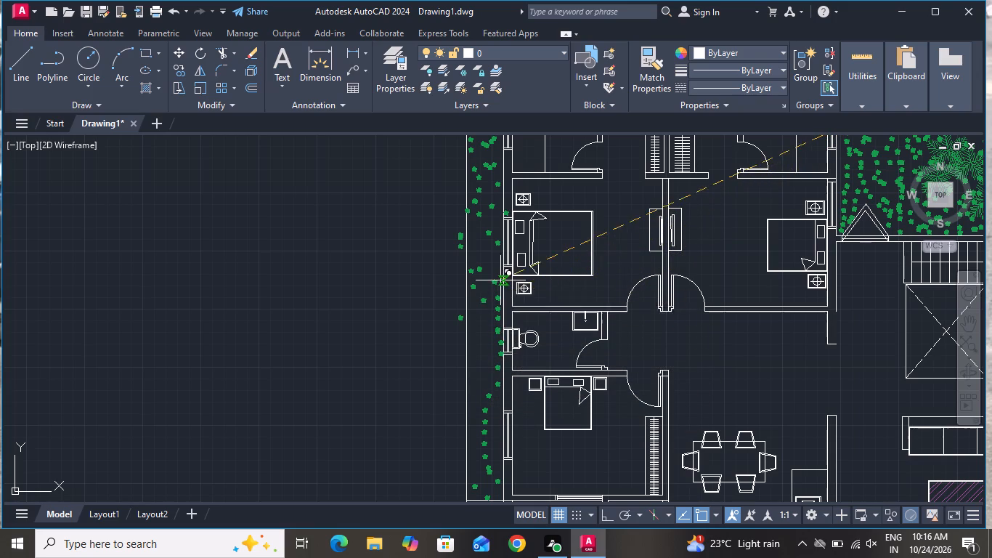
{"action": "double_click", "coordinate": [500, 267]}
{"action": "double_click", "coordinate": [500, 259]}
{"action": "left_click", "coordinate": [493, 244]}
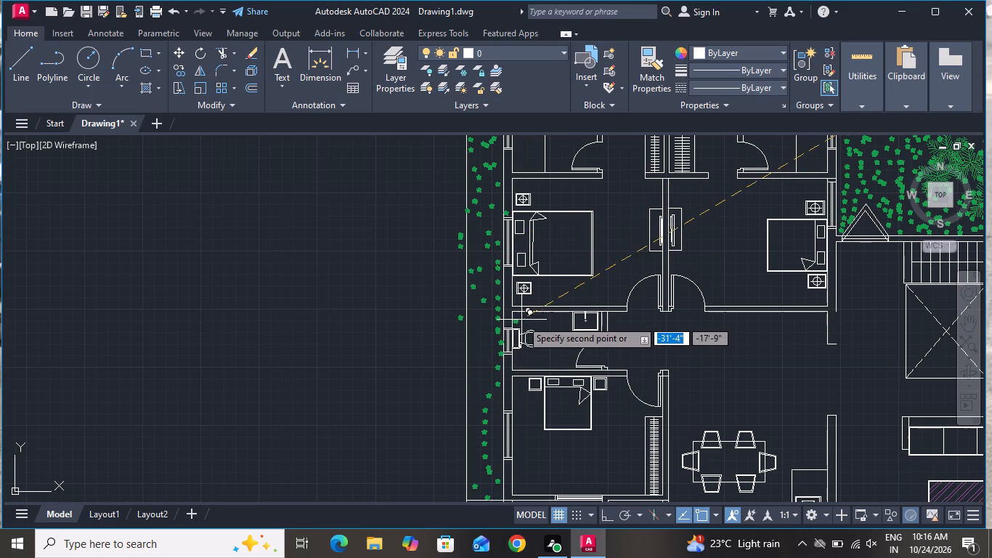
Add plant copies down the middle of the west strip from the middle bathroom to the strip's south end.
{"action": "left_click", "coordinate": [487, 322]}
{"action": "double_click", "coordinate": [487, 340]}
{"action": "left_click", "coordinate": [487, 353]}
{"action": "double_click", "coordinate": [487, 368]}
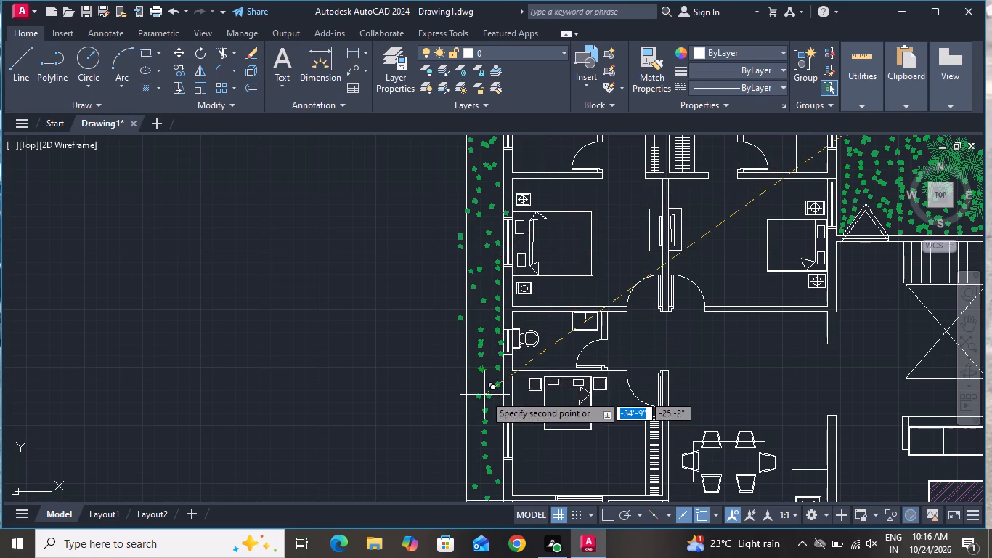
{"action": "left_click", "coordinate": [484, 395]}
{"action": "left_click", "coordinate": [484, 418]}
{"action": "left_click", "coordinate": [476, 455]}
{"action": "left_click", "coordinate": [476, 477]}
{"action": "left_click", "coordinate": [481, 492]}
{"action": "left_click", "coordinate": [493, 453]}
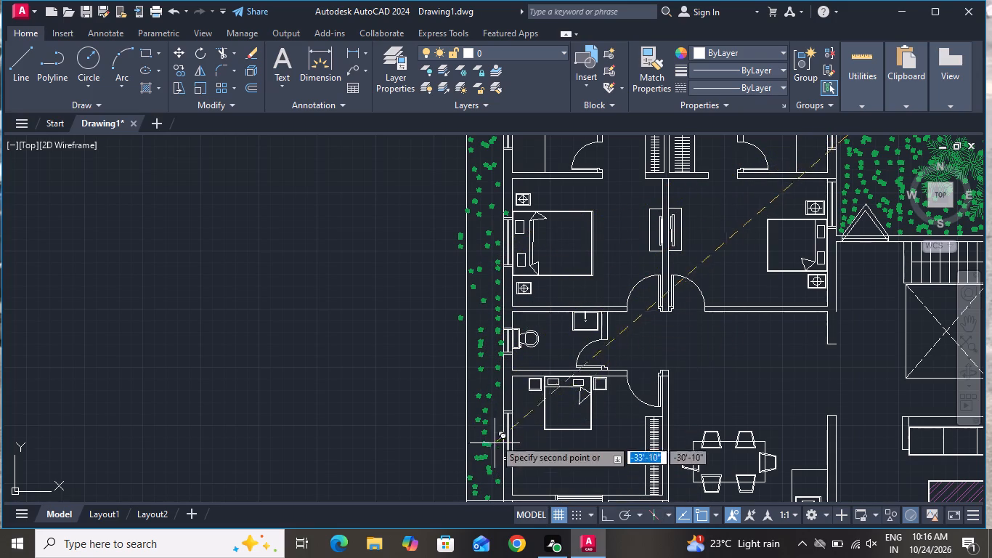
Fill remaining gaps in the west strip with plant copies, working north from the southwest bedroom to the northwest bedroom.
{"action": "left_click", "coordinate": [496, 434]}
{"action": "left_click", "coordinate": [497, 416]}
{"action": "left_click", "coordinate": [483, 354]}
{"action": "left_click", "coordinate": [486, 323]}
{"action": "left_click", "coordinate": [487, 315]}
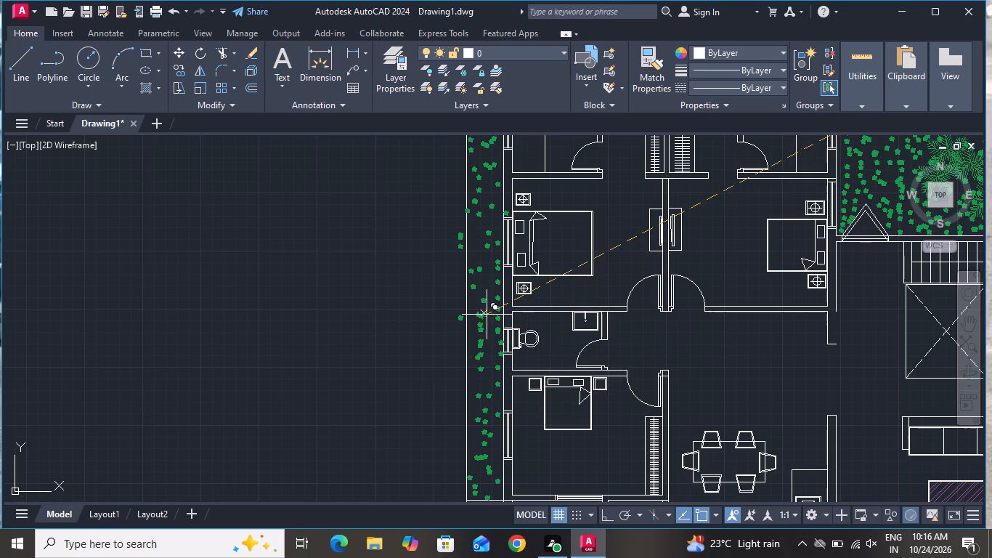
{"action": "left_click", "coordinate": [485, 297]}
{"action": "left_click", "coordinate": [492, 274]}
{"action": "left_click", "coordinate": [493, 263]}
{"action": "left_click", "coordinate": [484, 244]}
{"action": "left_click_drag", "start_coordinate": [513, 213], "coordinate": [523, 206]}
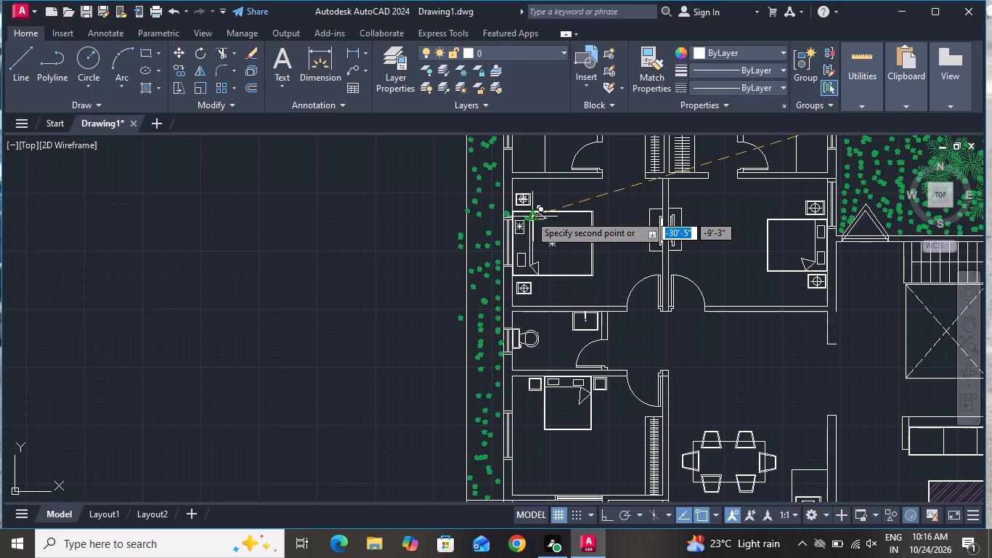
Add plant copies to the gaps in the west strip alongside the northwest bedroom's bed and window.
{"action": "scroll", "coordinate": [581, 235], "scroll_direction": "down", "scroll_amount": 2}
{"action": "scroll", "coordinate": [534, 259], "scroll_direction": "up", "scroll_amount": 1}
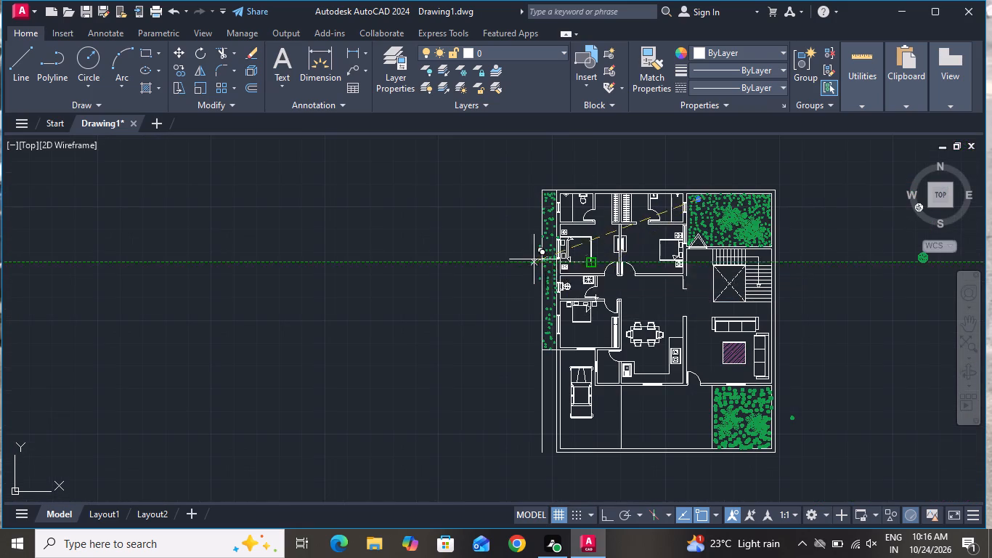
{"action": "scroll", "coordinate": [534, 259], "scroll_direction": "up", "scroll_amount": 2}
{"action": "left_click", "coordinate": [585, 319]}
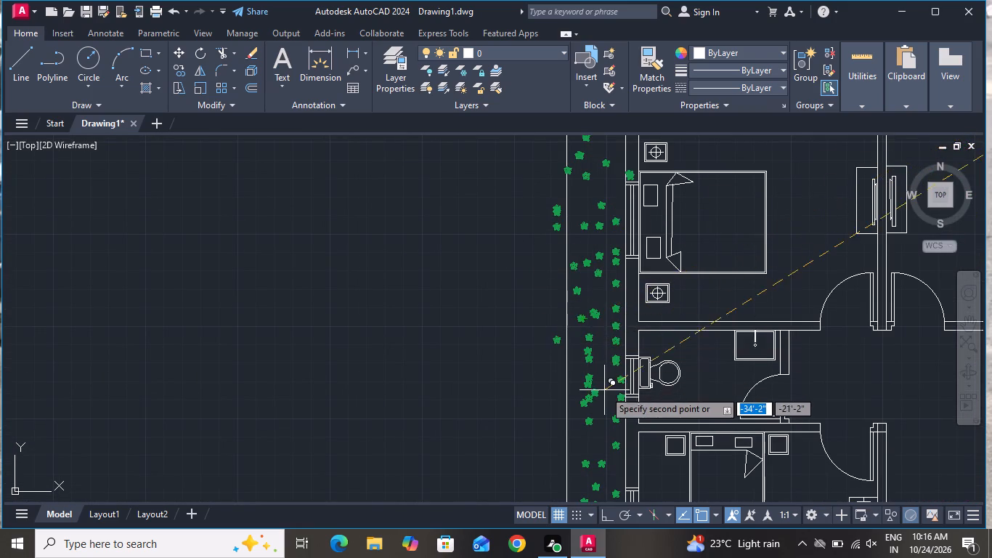
{"action": "scroll", "coordinate": [604, 390], "scroll_direction": "down", "scroll_amount": 2}
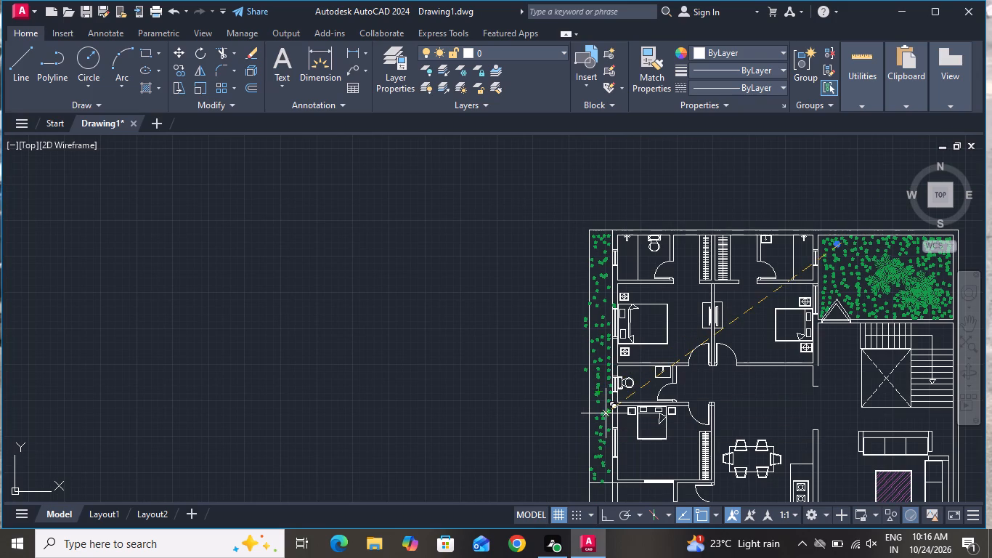
{"action": "scroll", "coordinate": [609, 331], "scroll_direction": "up", "scroll_amount": 4}
{"action": "left_click", "coordinate": [589, 267]}
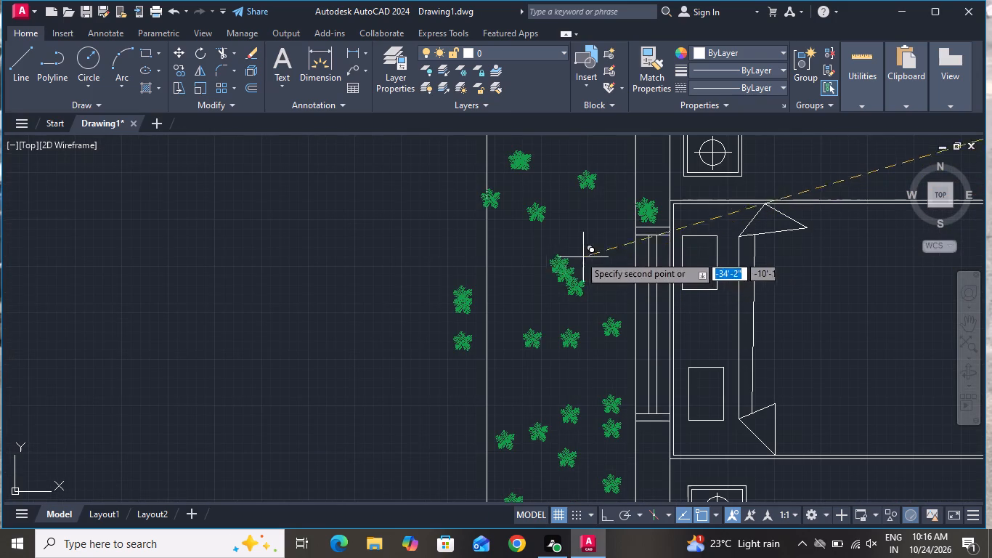
{"action": "left_click", "coordinate": [578, 254]}
{"action": "left_click", "coordinate": [539, 259]}
{"action": "left_click", "coordinate": [552, 292]}
{"action": "left_click", "coordinate": [564, 302]}
{"action": "left_click", "coordinate": [599, 217]}
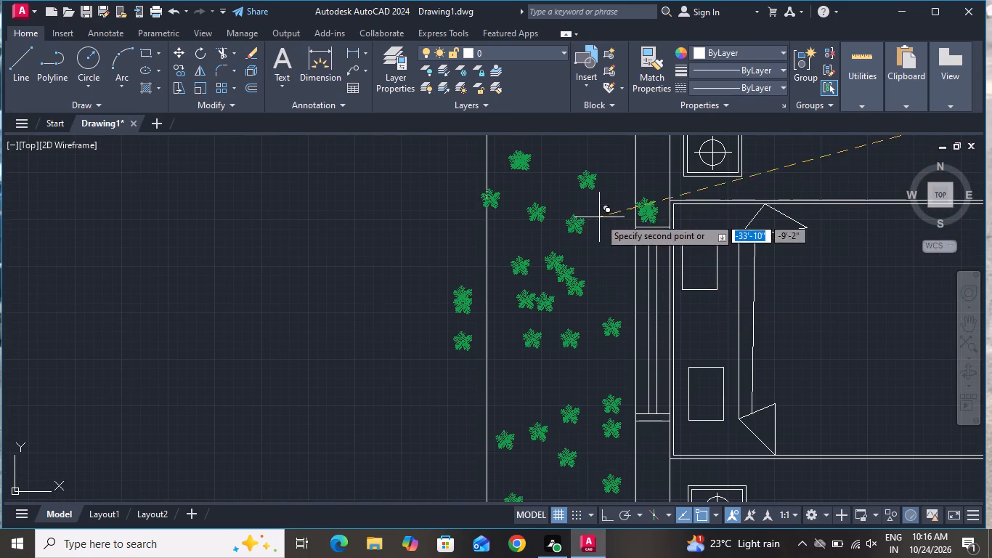
{"action": "left_click", "coordinate": [615, 232]}
{"action": "scroll", "coordinate": [641, 304], "scroll_direction": "down", "scroll_amount": 2}
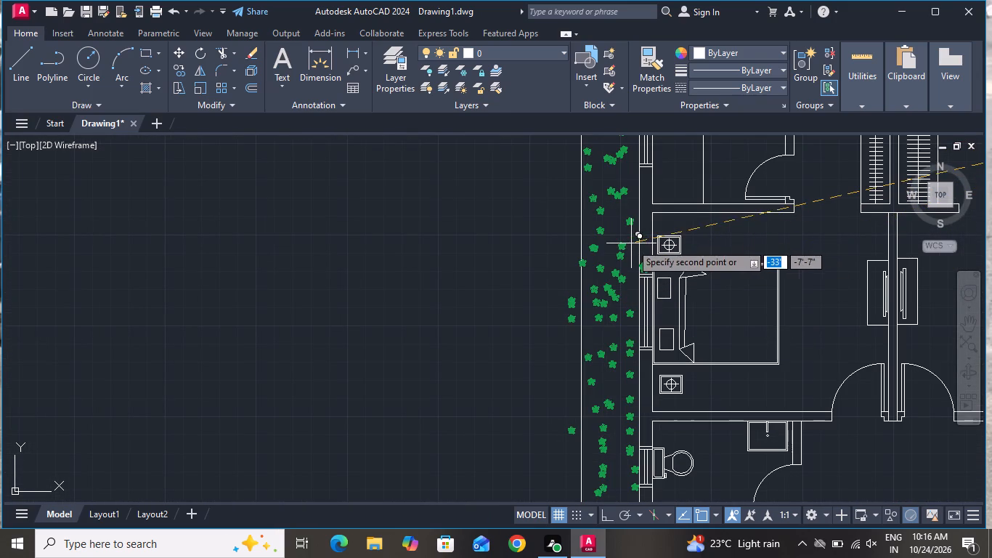
{"action": "left_click", "coordinate": [625, 240]}
Fill the gaps in the west strip beside the middle bathroom with plant copies and end the Copy command.
{"action": "scroll", "coordinate": [674, 268], "scroll_direction": "down", "scroll_amount": 1}
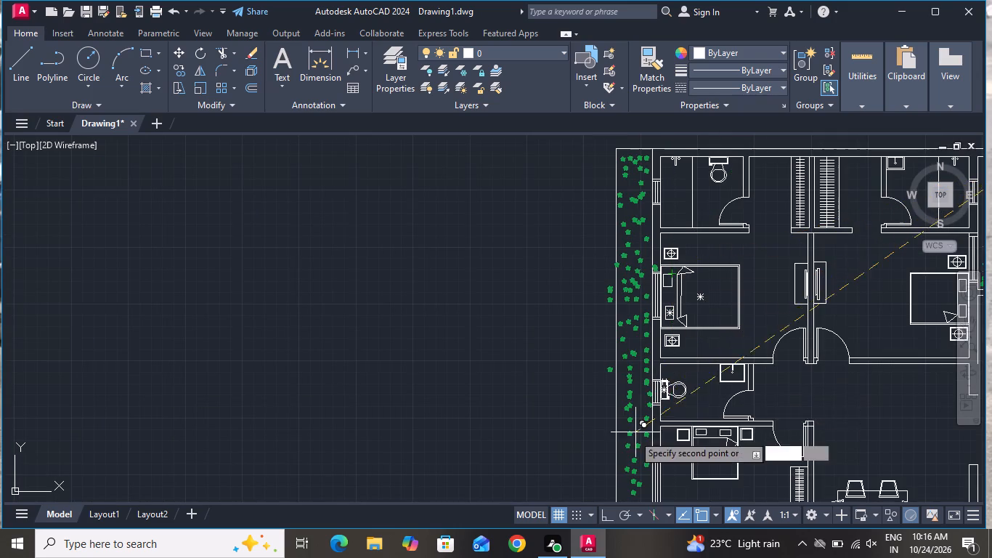
{"action": "scroll", "coordinate": [633, 435], "scroll_direction": "up", "scroll_amount": 2}
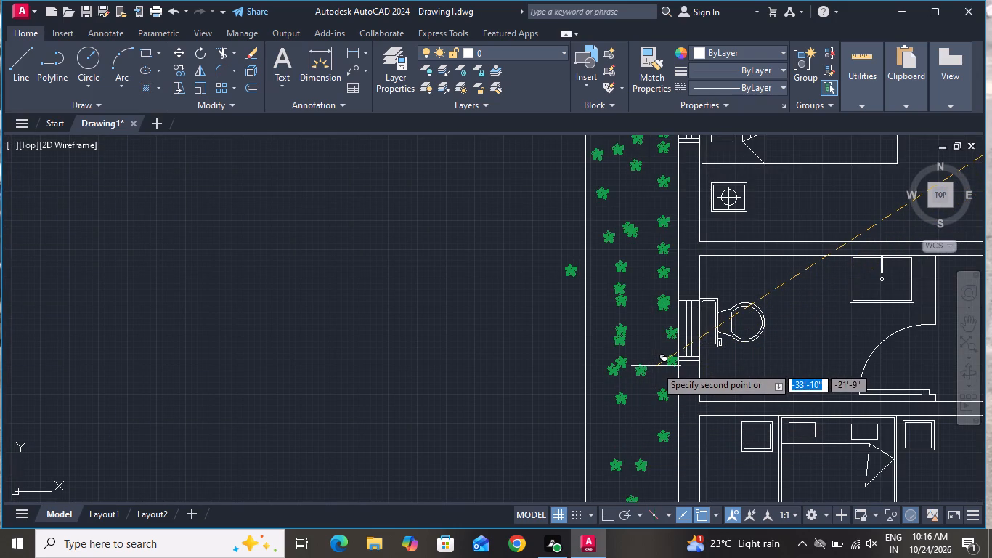
{"action": "left_click", "coordinate": [626, 432]}
{"action": "left_click", "coordinate": [659, 400]}
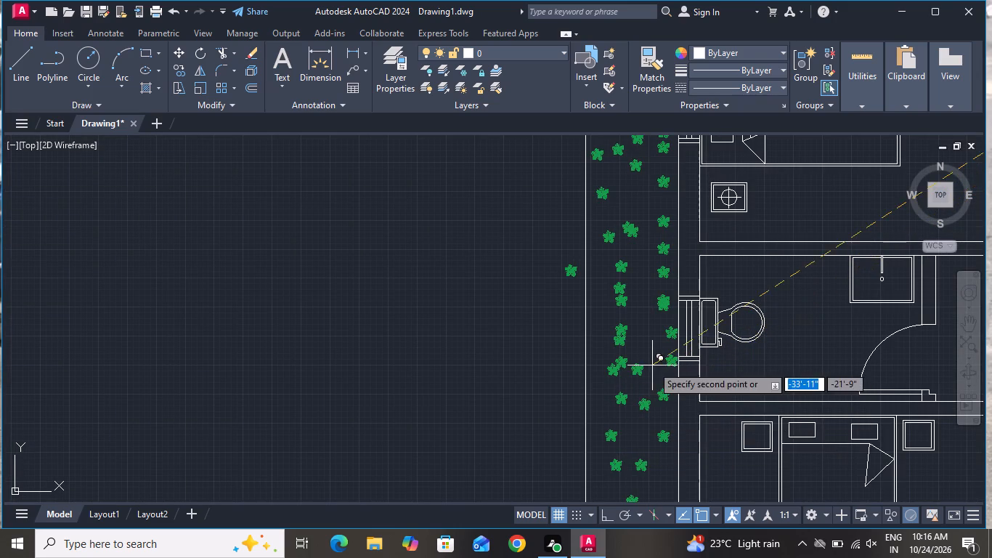
{"action": "left_click", "coordinate": [652, 365]}
{"action": "left_click", "coordinate": [656, 324]}
{"action": "left_click", "coordinate": [657, 286]}
{"action": "scroll", "coordinate": [661, 285], "scroll_direction": "down", "scroll_amount": 2}
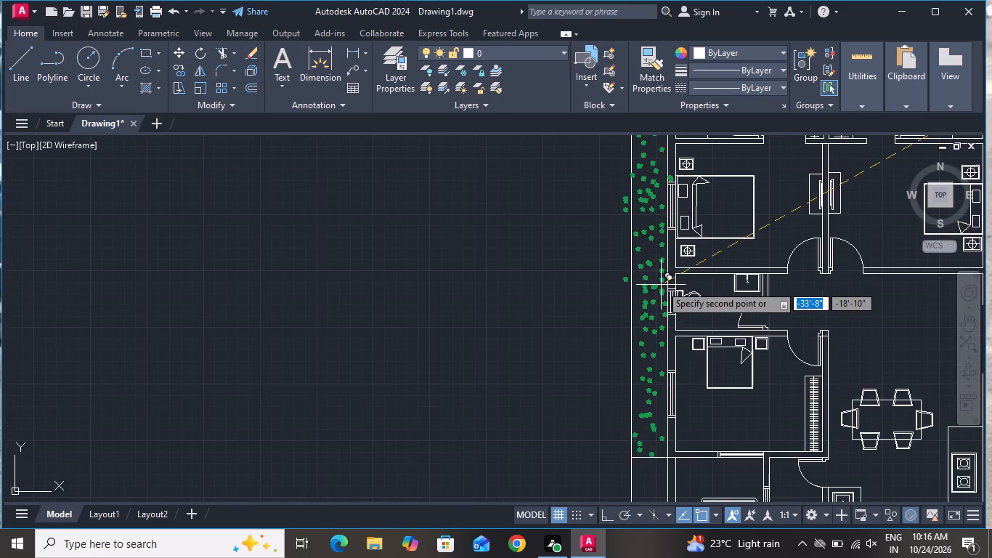
{"action": "scroll", "coordinate": [656, 289], "scroll_direction": "down", "scroll_amount": 1}
{"action": "right_click", "coordinate": [560, 315]}
{"action": "left_click", "coordinate": [593, 354]}
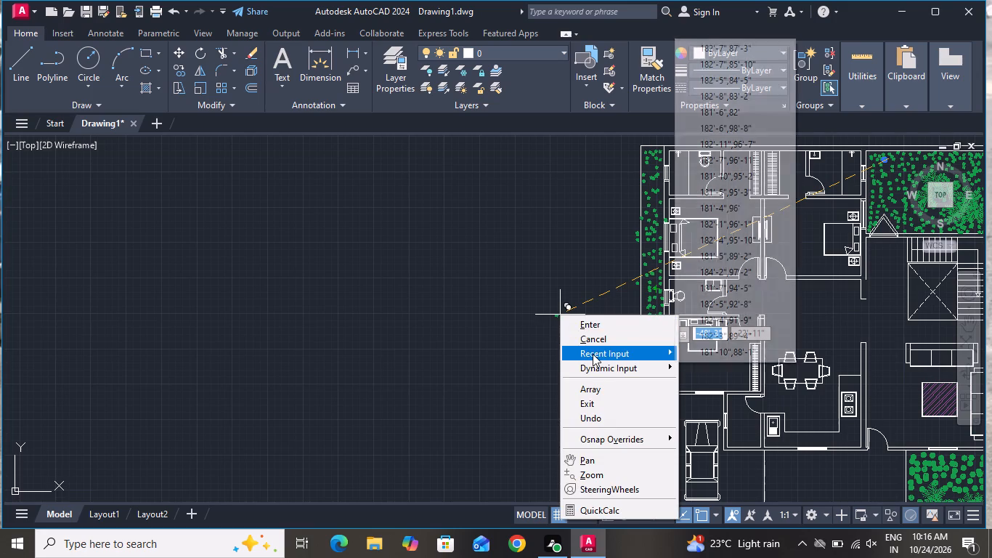
{"action": "left_click", "coordinate": [614, 335]}
Delete the stray plants lying outside or across the west strip's outer boundary line near the northwest bedroom and middle bathroom.
{"action": "scroll", "coordinate": [651, 254], "scroll_direction": "up", "scroll_amount": 3}
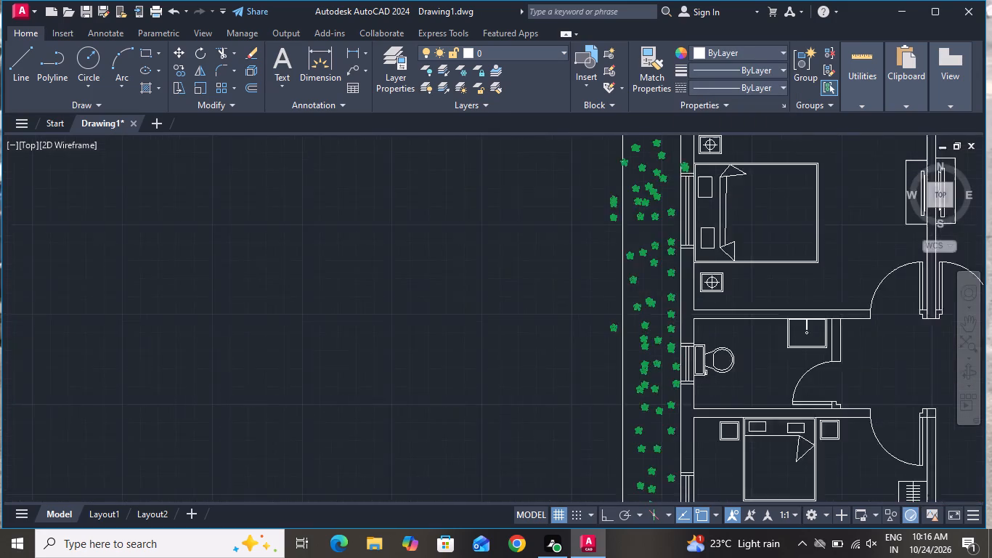
{"action": "left_click", "coordinate": [593, 171]}
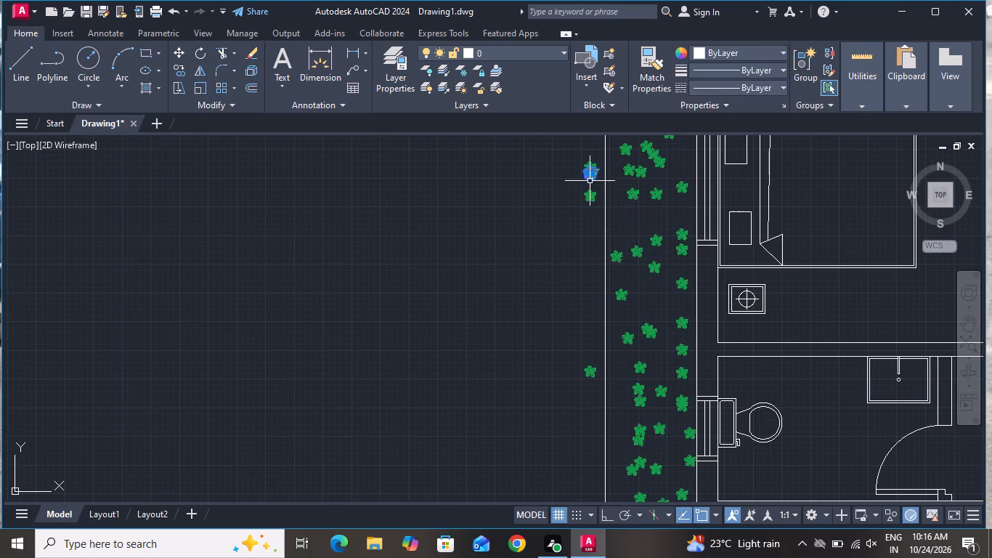
{"action": "left_click", "coordinate": [588, 185]}
{"action": "left_click", "coordinate": [586, 196]}
{"action": "left_click", "coordinate": [592, 368]}
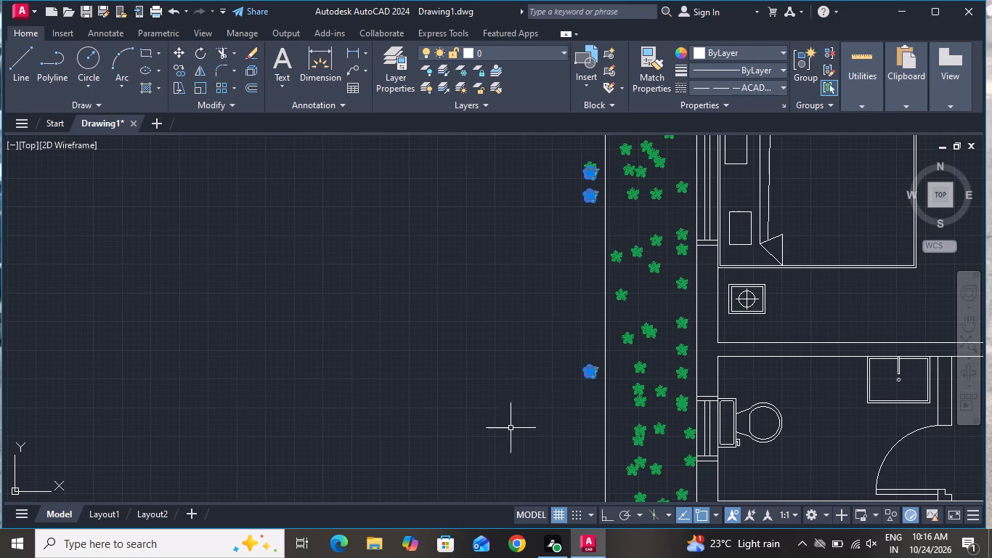
{"action": "key", "text": "Delete"}
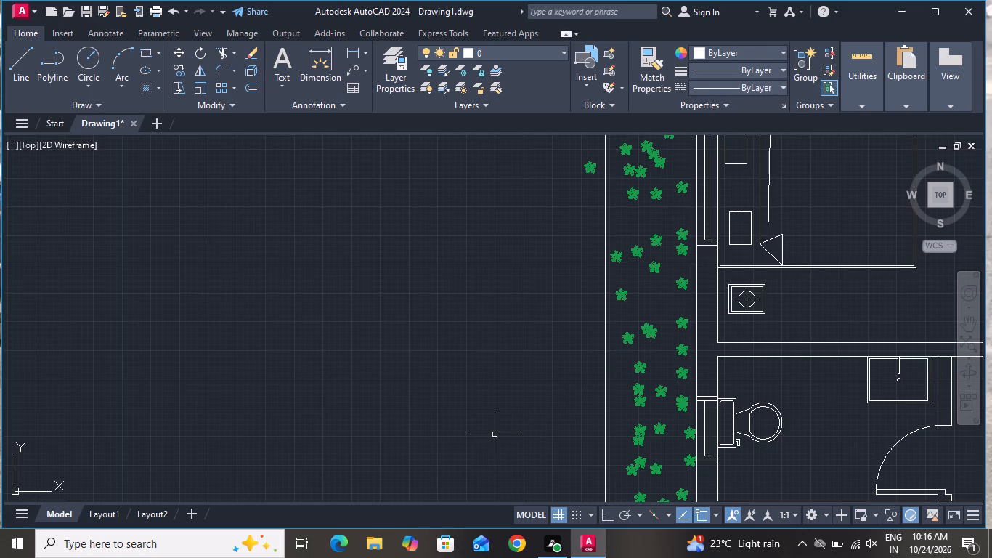
{"action": "scroll", "coordinate": [495, 434], "scroll_direction": "down", "scroll_amount": 1}
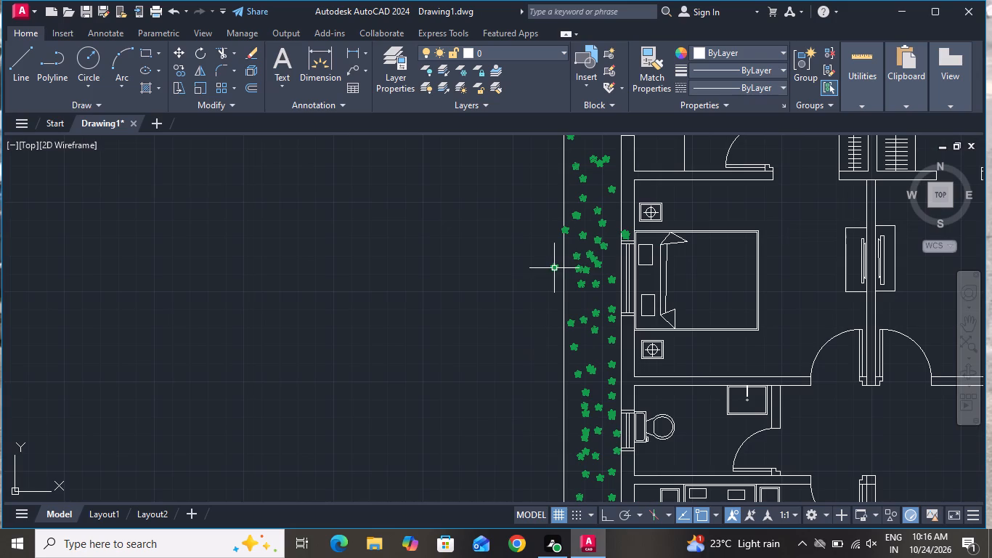
{"action": "left_click", "coordinate": [555, 264]}
{"action": "left_click", "coordinate": [564, 226]}
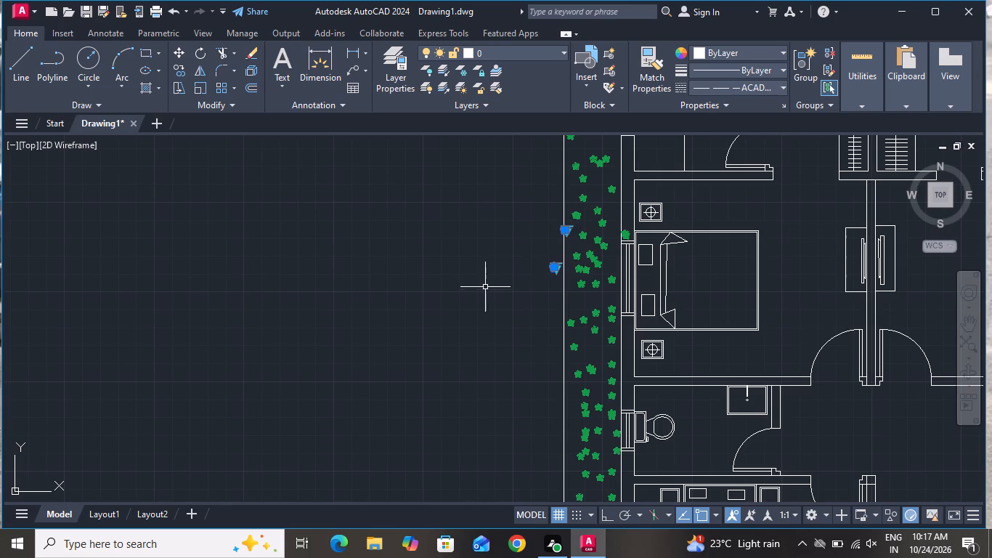
{"action": "key", "text": "Delete"}
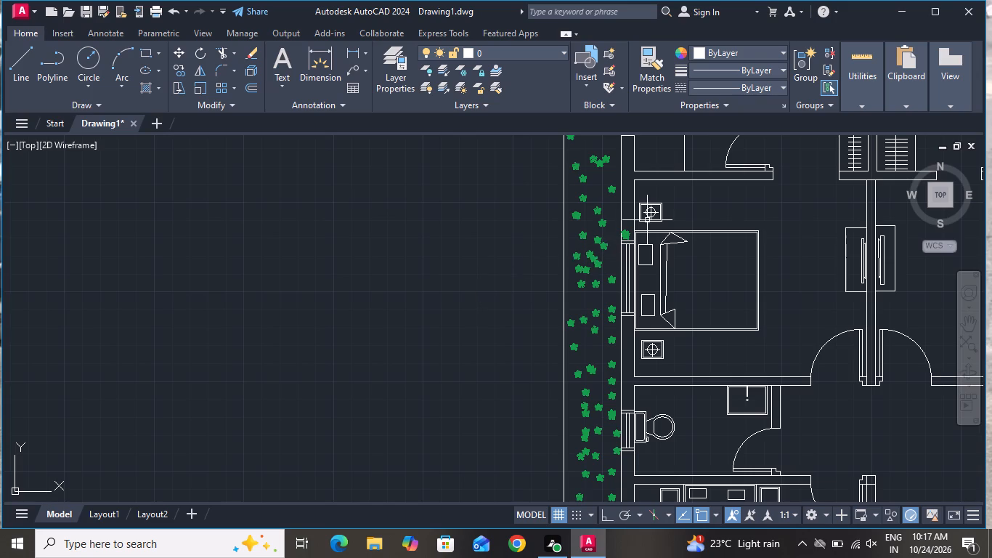
Delete the two overlapping plants sitting on the west wall by the northwest bedroom's window.
{"action": "scroll", "coordinate": [649, 220], "scroll_direction": "up", "scroll_amount": 3}
{"action": "left_click", "coordinate": [553, 267]}
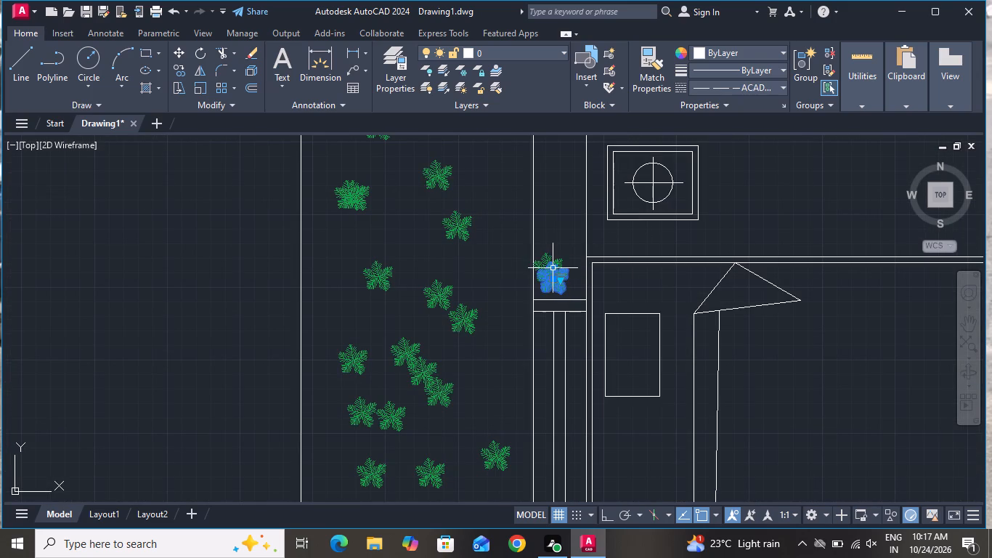
{"action": "left_click", "coordinate": [558, 263]}
{"action": "key", "text": "Delete"}
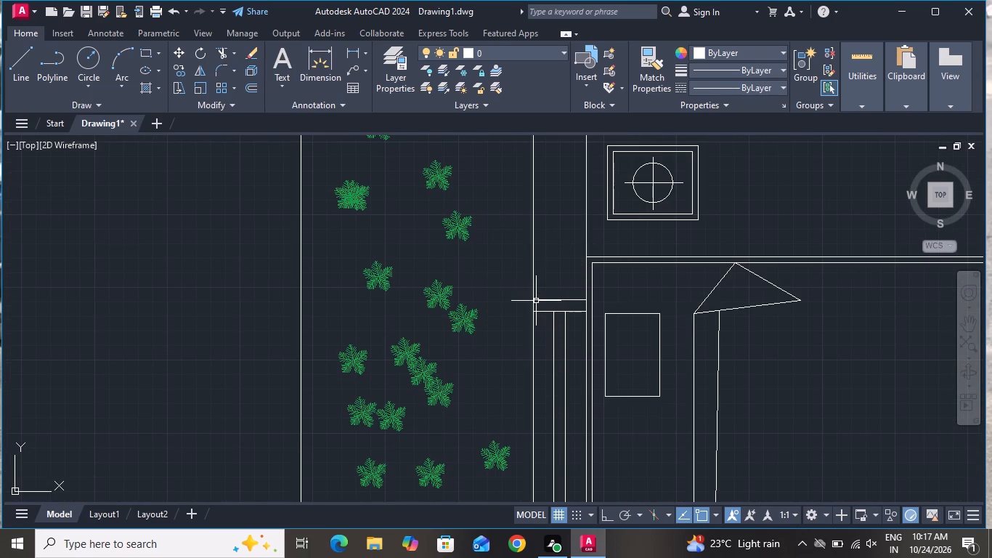
Add a linear dimension just north of the plan, from the house's outer northwest corner to its outer northeast corner.
{"action": "scroll", "coordinate": [534, 299], "scroll_direction": "down", "scroll_amount": 6}
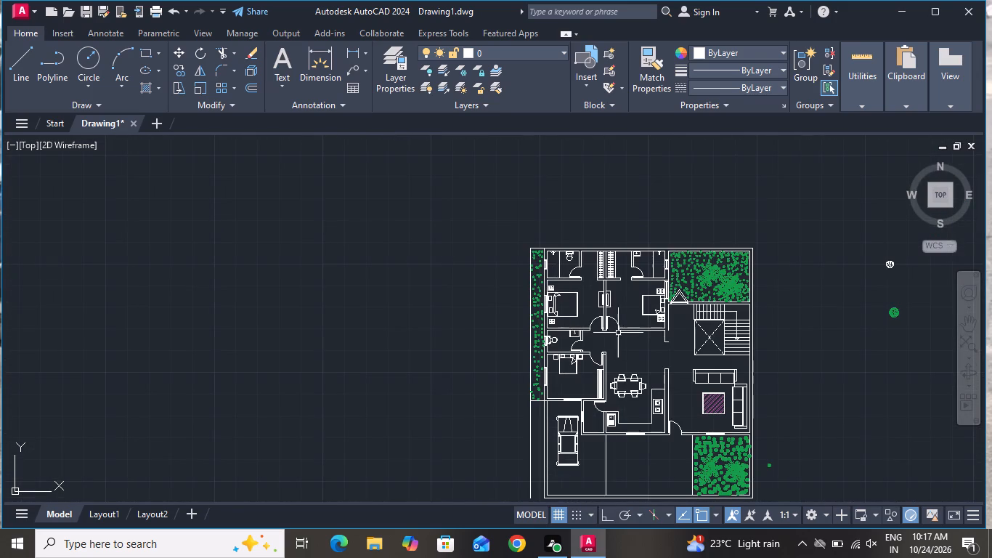
{"action": "scroll", "coordinate": [611, 338], "scroll_direction": "down", "scroll_amount": 2}
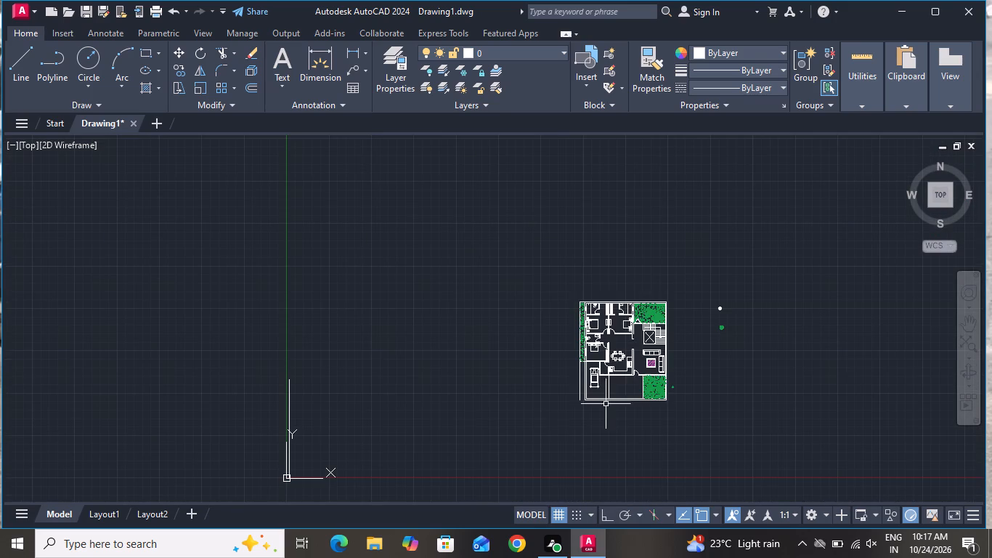
{"action": "scroll", "coordinate": [637, 411], "scroll_direction": "up", "scroll_amount": 2}
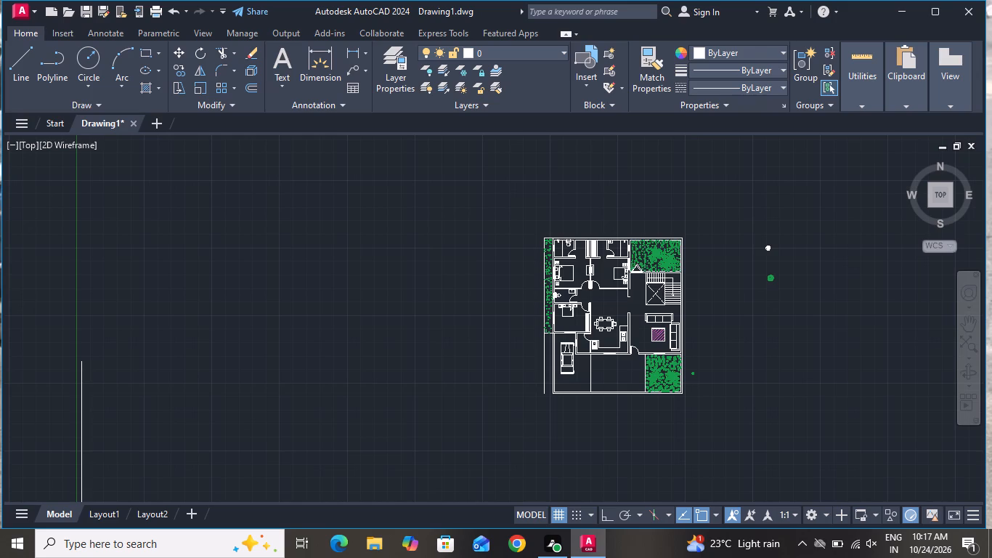
{"action": "scroll", "coordinate": [619, 432], "scroll_direction": "down", "scroll_amount": 2}
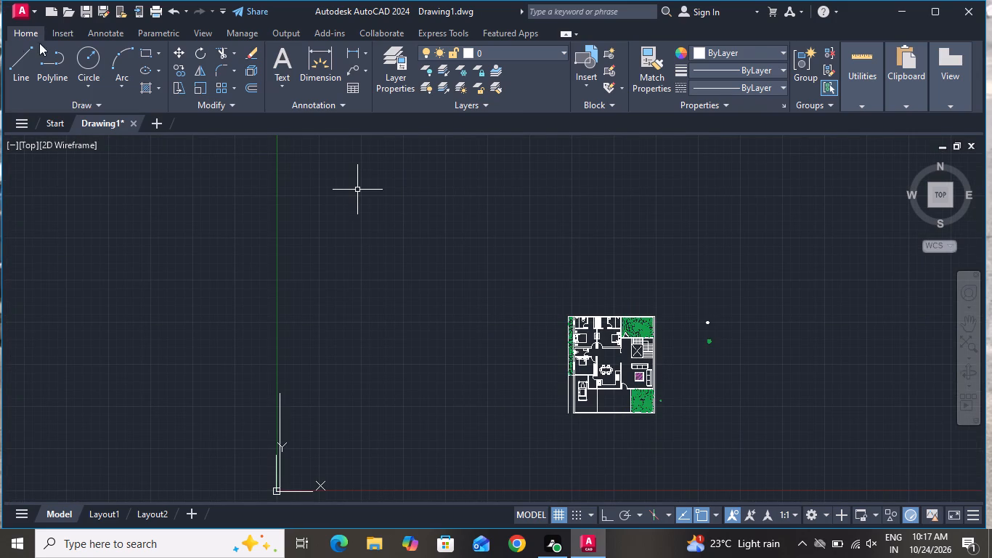
{"action": "left_click", "coordinate": [346, 49]}
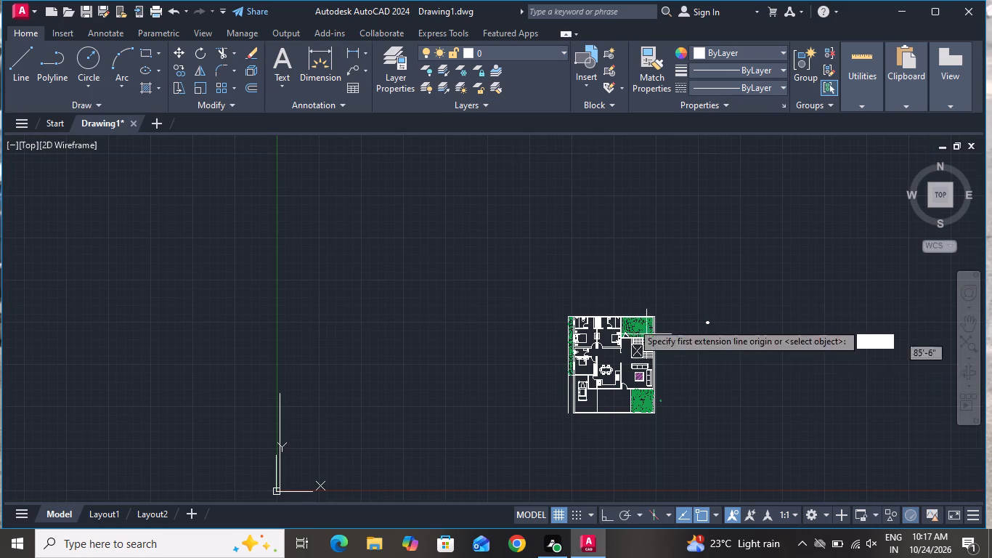
{"action": "scroll", "coordinate": [603, 304], "scroll_direction": "up", "scroll_amount": 3}
{"action": "scroll", "coordinate": [456, 357], "scroll_direction": "up", "scroll_amount": 3}
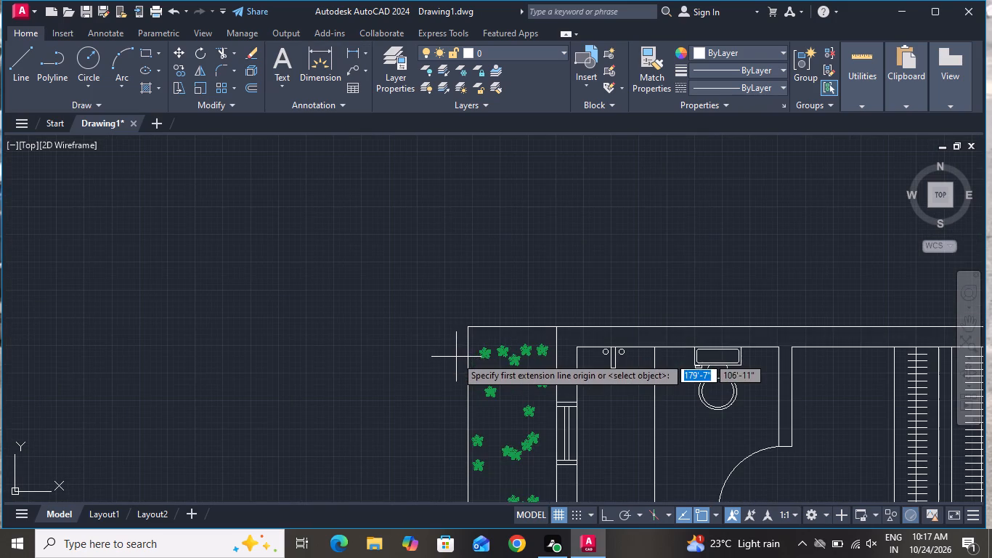
{"action": "left_click", "coordinate": [552, 326]}
{"action": "scroll", "coordinate": [503, 302], "scroll_direction": "down", "scroll_amount": 6}
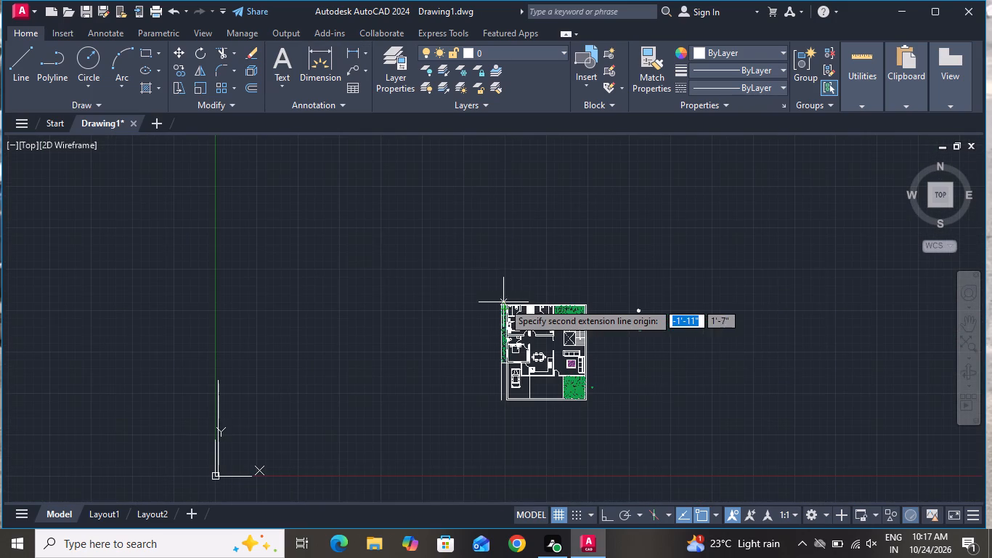
{"action": "scroll", "coordinate": [586, 286], "scroll_direction": "up", "scroll_amount": 3}
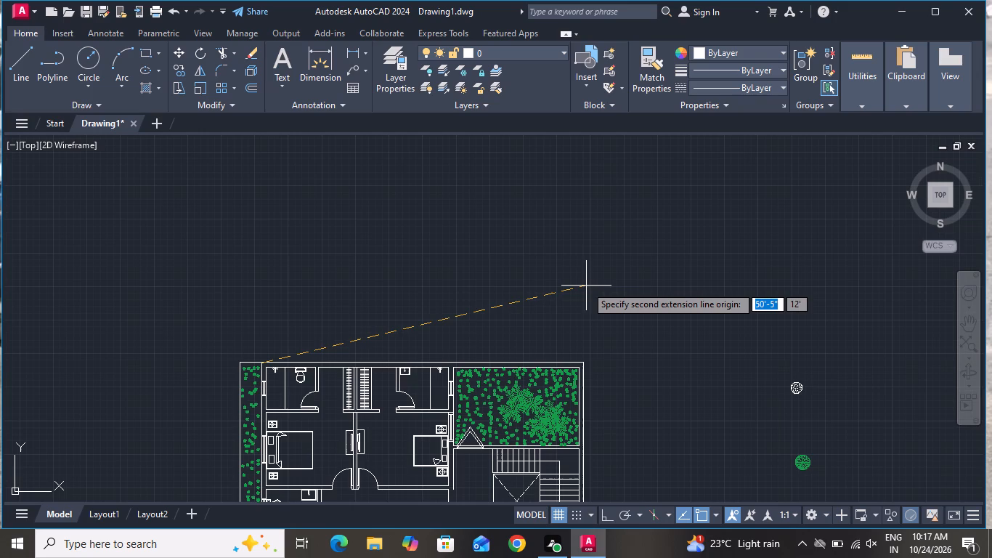
{"action": "scroll", "coordinate": [582, 344], "scroll_direction": "up", "scroll_amount": 2}
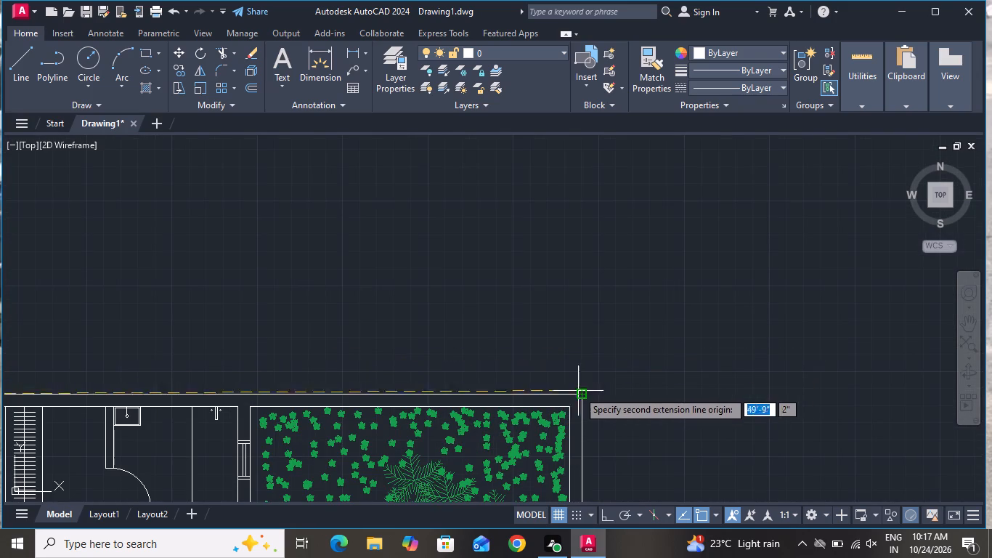
{"action": "left_click", "coordinate": [578, 391]}
{"action": "left_click", "coordinate": [591, 355]}
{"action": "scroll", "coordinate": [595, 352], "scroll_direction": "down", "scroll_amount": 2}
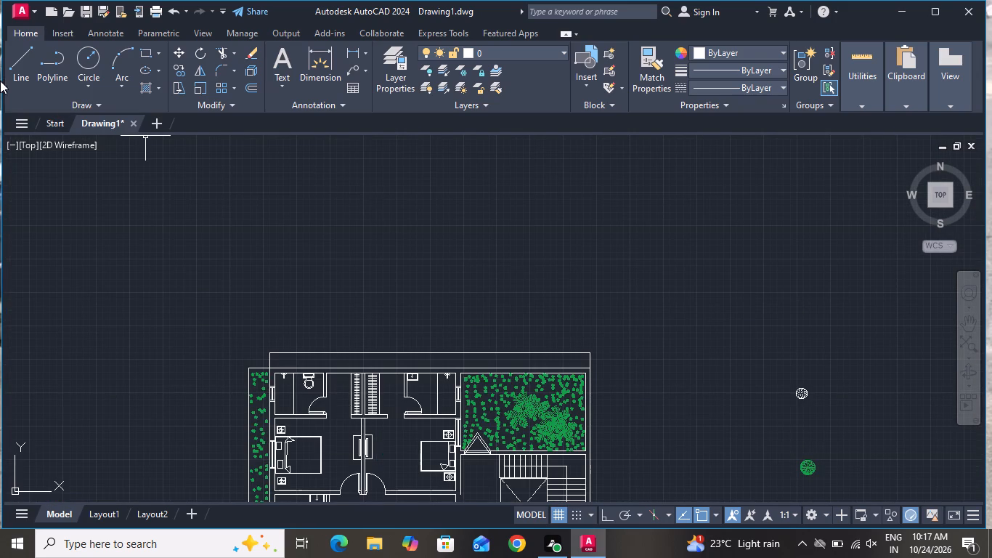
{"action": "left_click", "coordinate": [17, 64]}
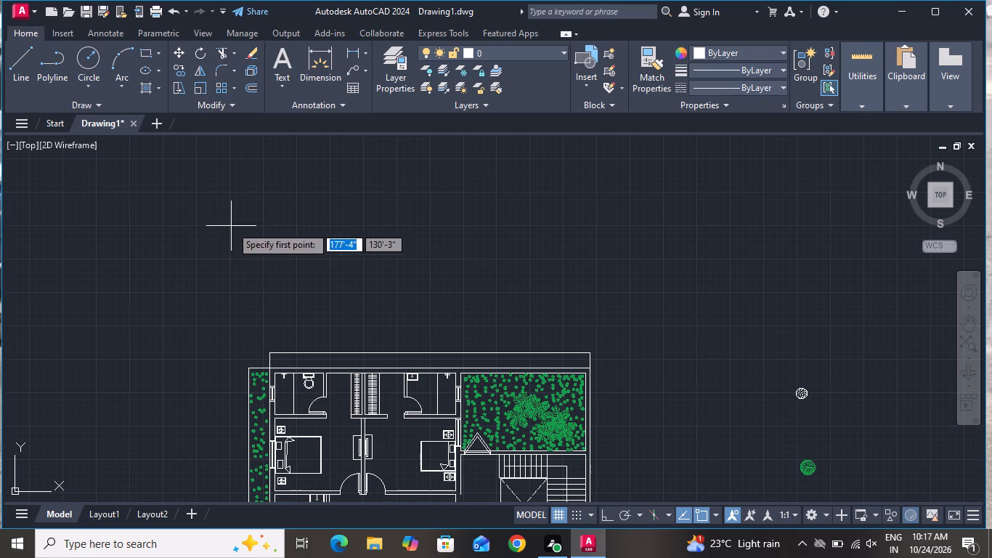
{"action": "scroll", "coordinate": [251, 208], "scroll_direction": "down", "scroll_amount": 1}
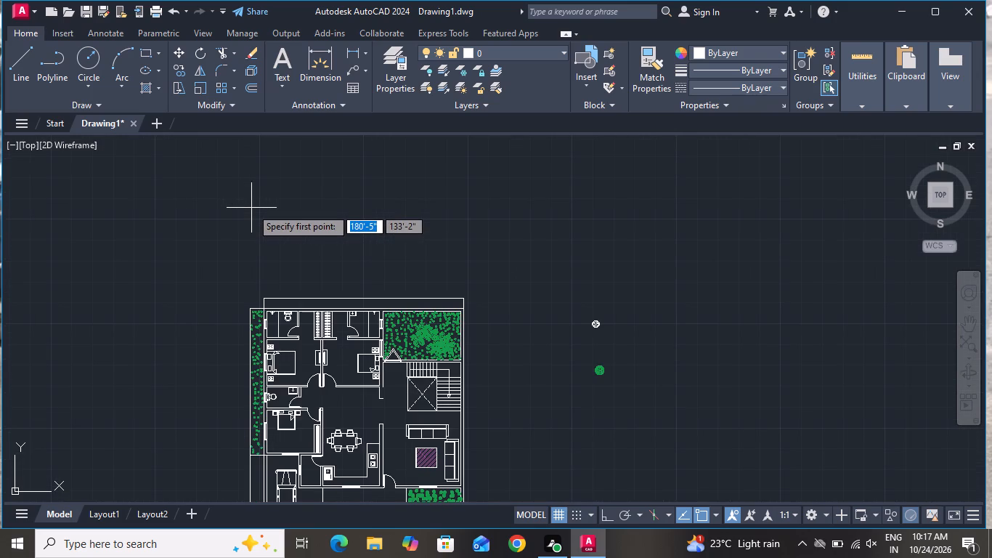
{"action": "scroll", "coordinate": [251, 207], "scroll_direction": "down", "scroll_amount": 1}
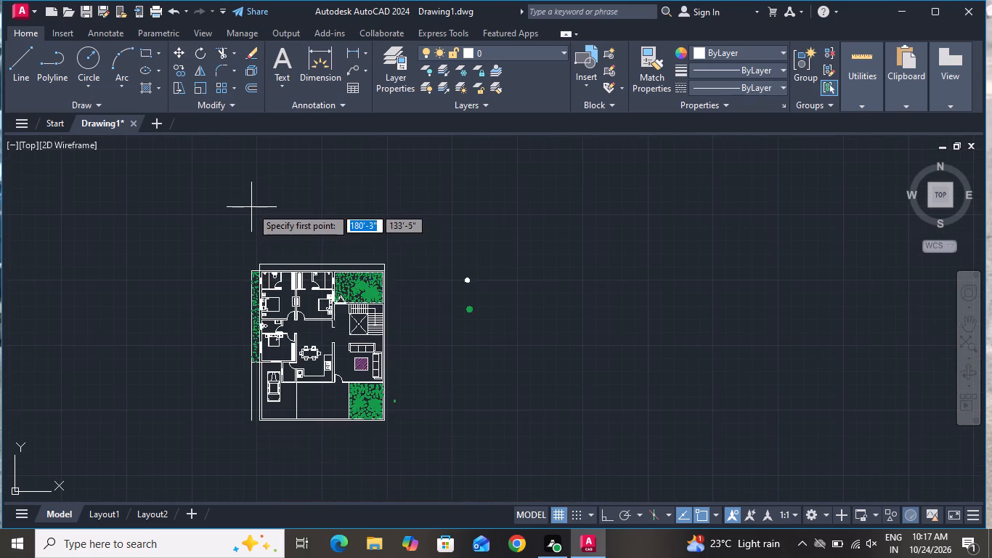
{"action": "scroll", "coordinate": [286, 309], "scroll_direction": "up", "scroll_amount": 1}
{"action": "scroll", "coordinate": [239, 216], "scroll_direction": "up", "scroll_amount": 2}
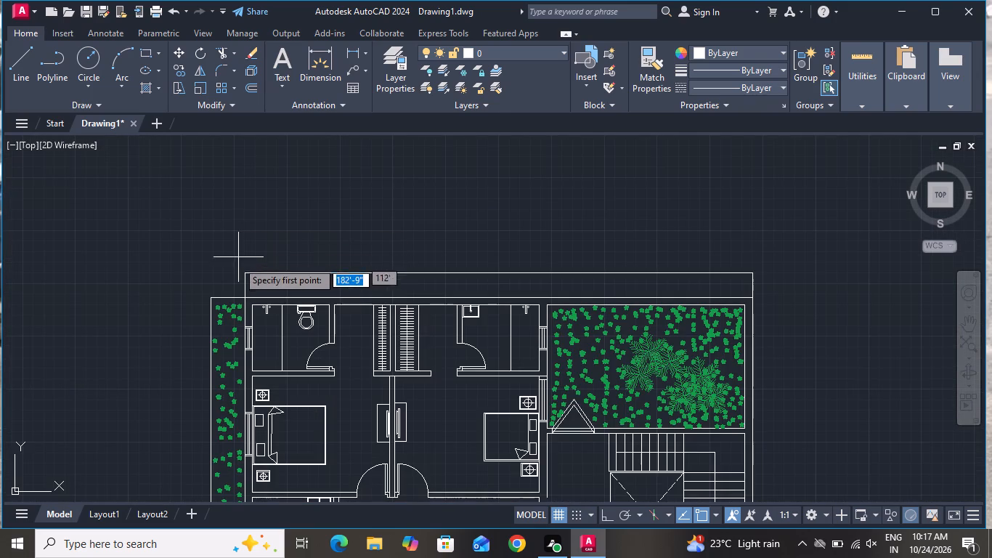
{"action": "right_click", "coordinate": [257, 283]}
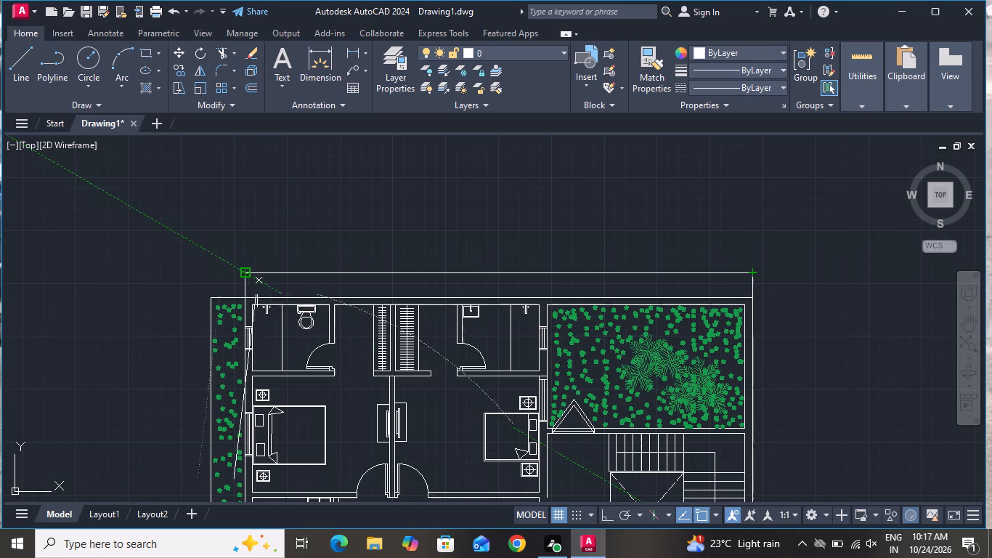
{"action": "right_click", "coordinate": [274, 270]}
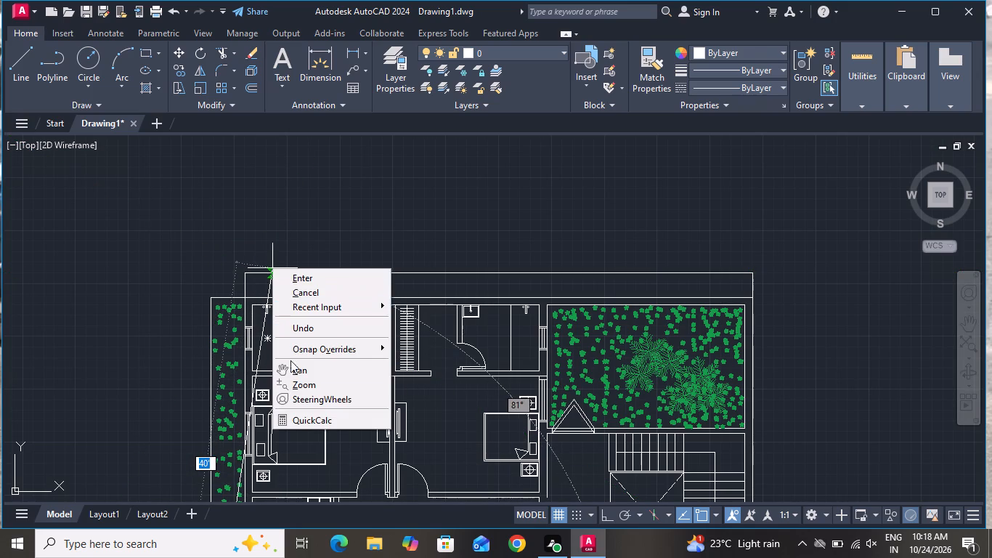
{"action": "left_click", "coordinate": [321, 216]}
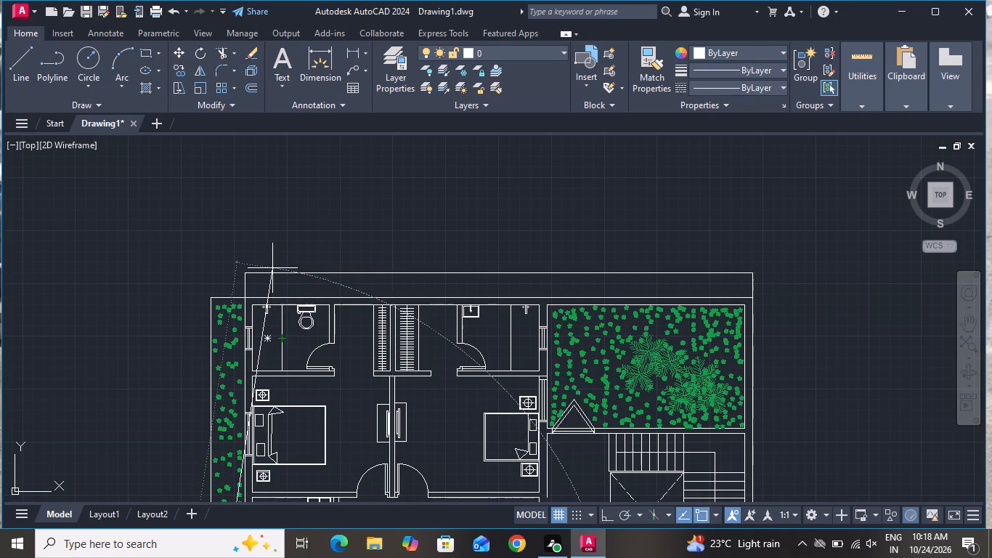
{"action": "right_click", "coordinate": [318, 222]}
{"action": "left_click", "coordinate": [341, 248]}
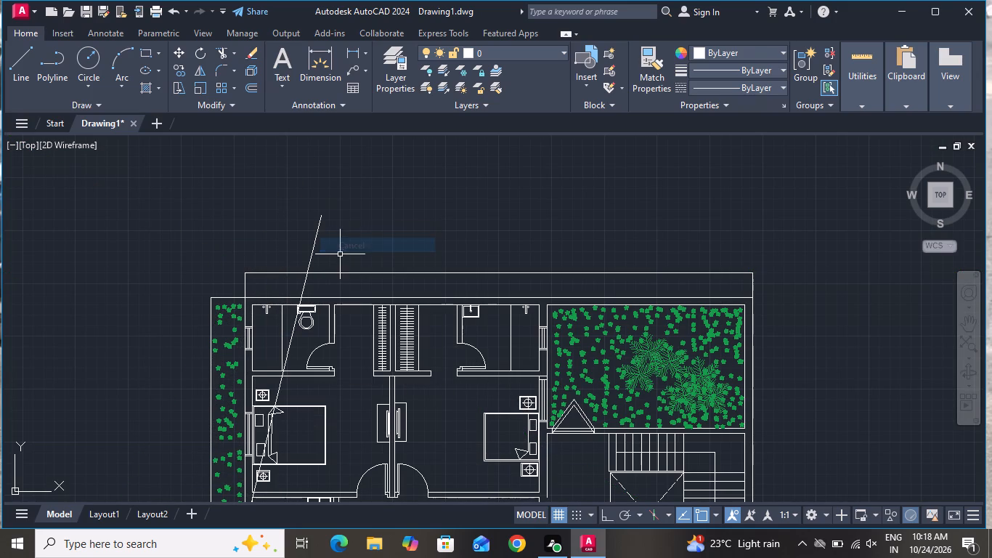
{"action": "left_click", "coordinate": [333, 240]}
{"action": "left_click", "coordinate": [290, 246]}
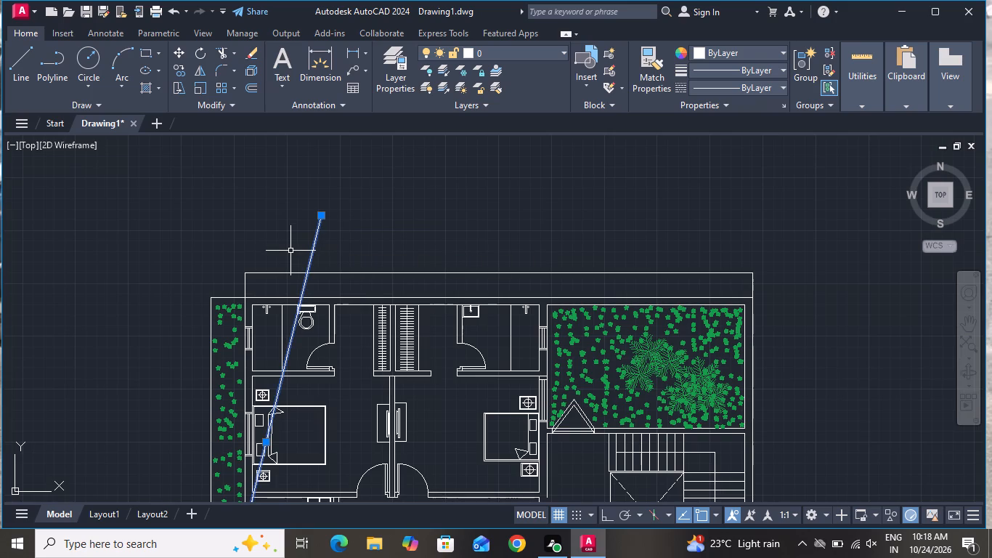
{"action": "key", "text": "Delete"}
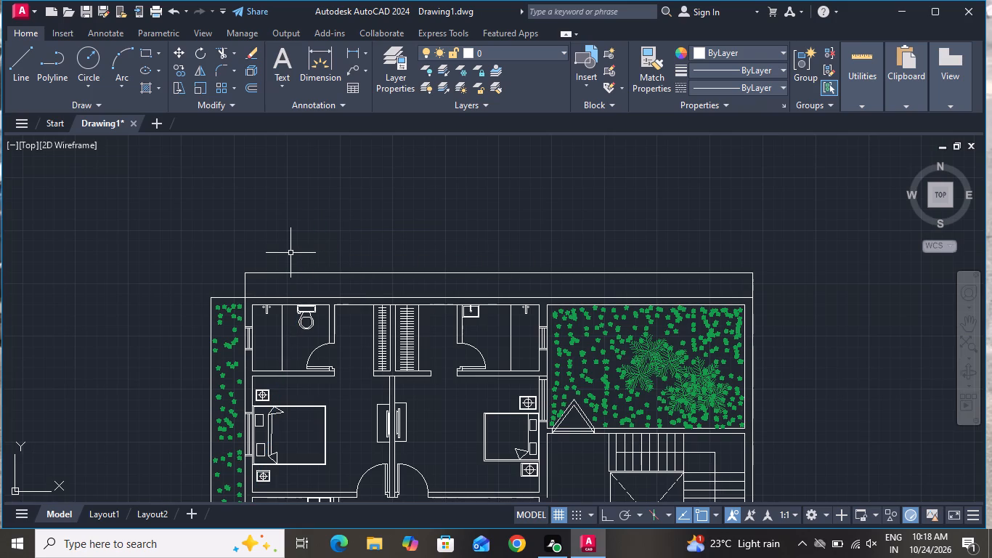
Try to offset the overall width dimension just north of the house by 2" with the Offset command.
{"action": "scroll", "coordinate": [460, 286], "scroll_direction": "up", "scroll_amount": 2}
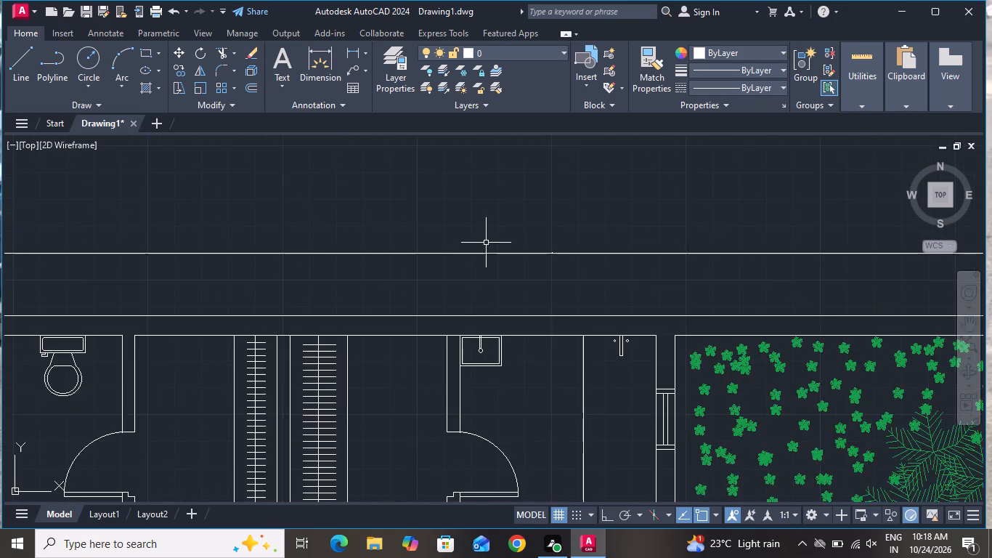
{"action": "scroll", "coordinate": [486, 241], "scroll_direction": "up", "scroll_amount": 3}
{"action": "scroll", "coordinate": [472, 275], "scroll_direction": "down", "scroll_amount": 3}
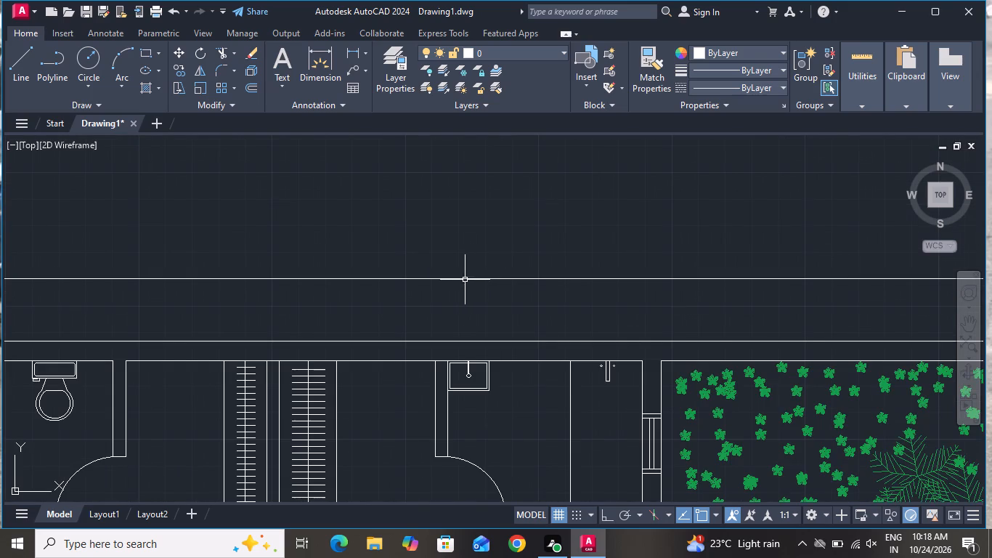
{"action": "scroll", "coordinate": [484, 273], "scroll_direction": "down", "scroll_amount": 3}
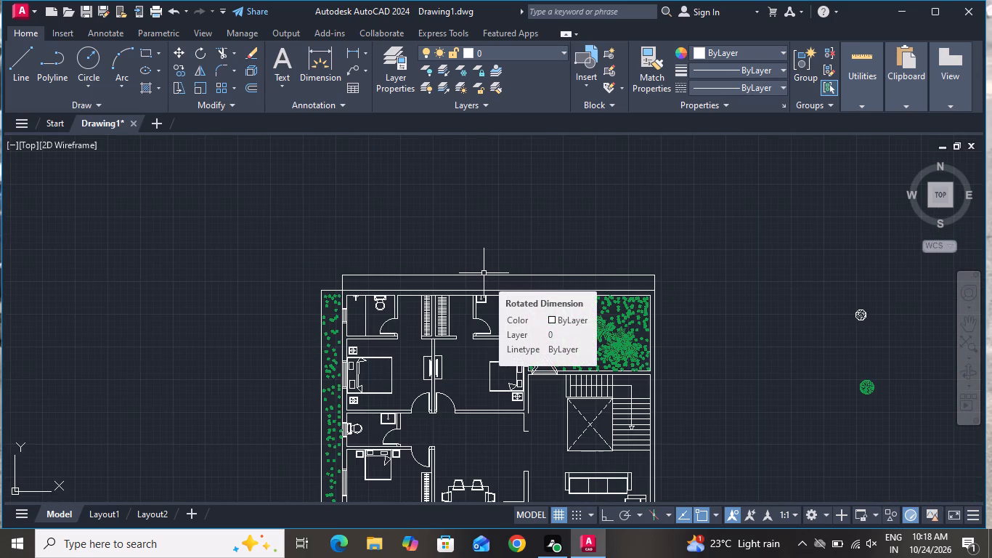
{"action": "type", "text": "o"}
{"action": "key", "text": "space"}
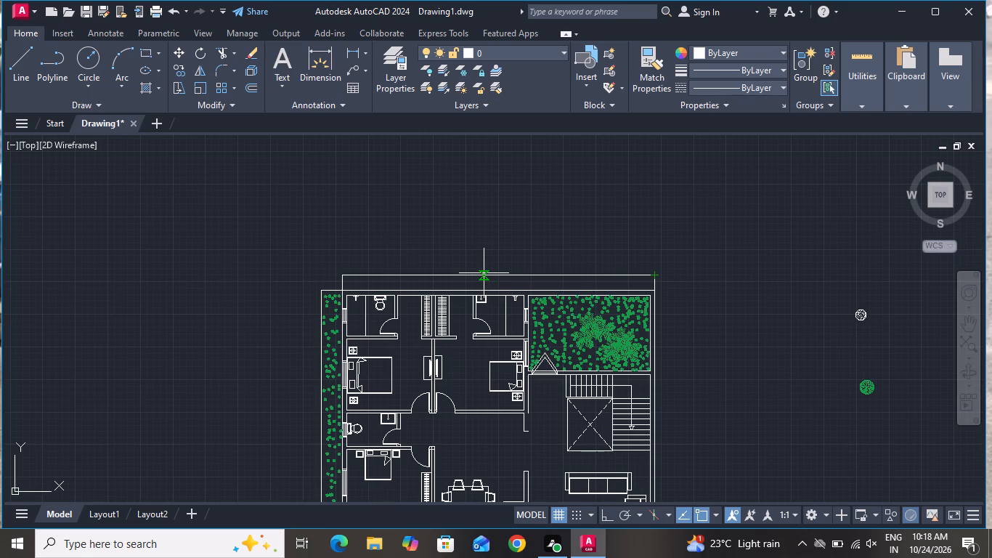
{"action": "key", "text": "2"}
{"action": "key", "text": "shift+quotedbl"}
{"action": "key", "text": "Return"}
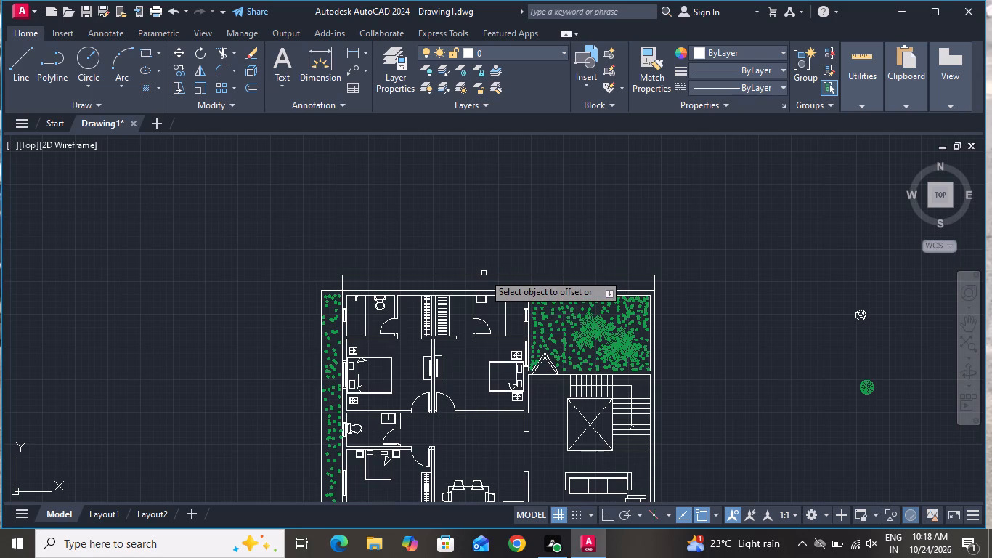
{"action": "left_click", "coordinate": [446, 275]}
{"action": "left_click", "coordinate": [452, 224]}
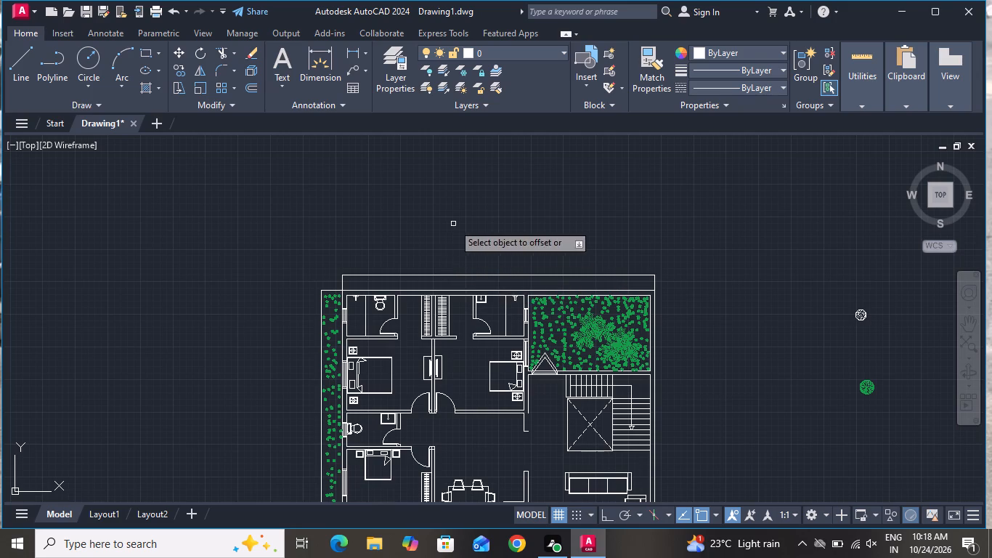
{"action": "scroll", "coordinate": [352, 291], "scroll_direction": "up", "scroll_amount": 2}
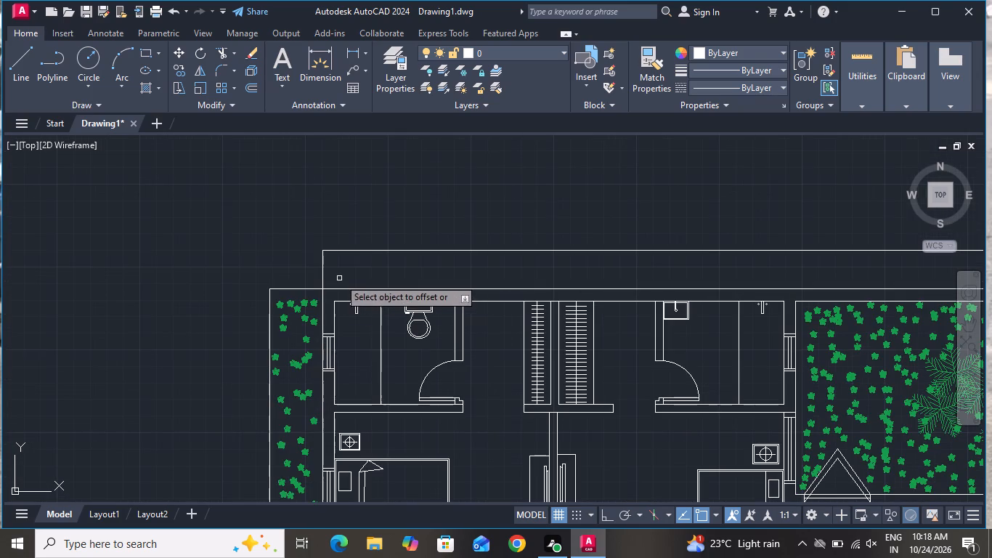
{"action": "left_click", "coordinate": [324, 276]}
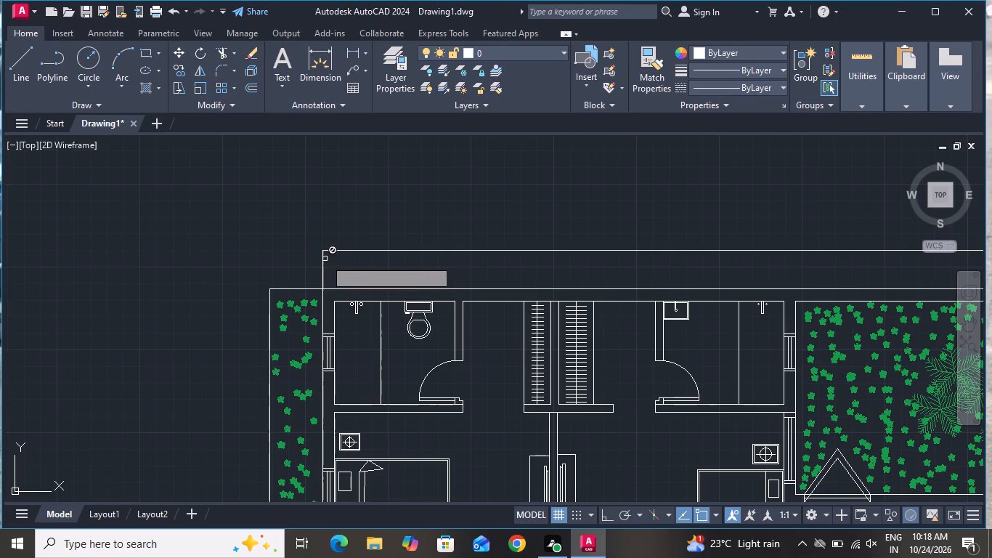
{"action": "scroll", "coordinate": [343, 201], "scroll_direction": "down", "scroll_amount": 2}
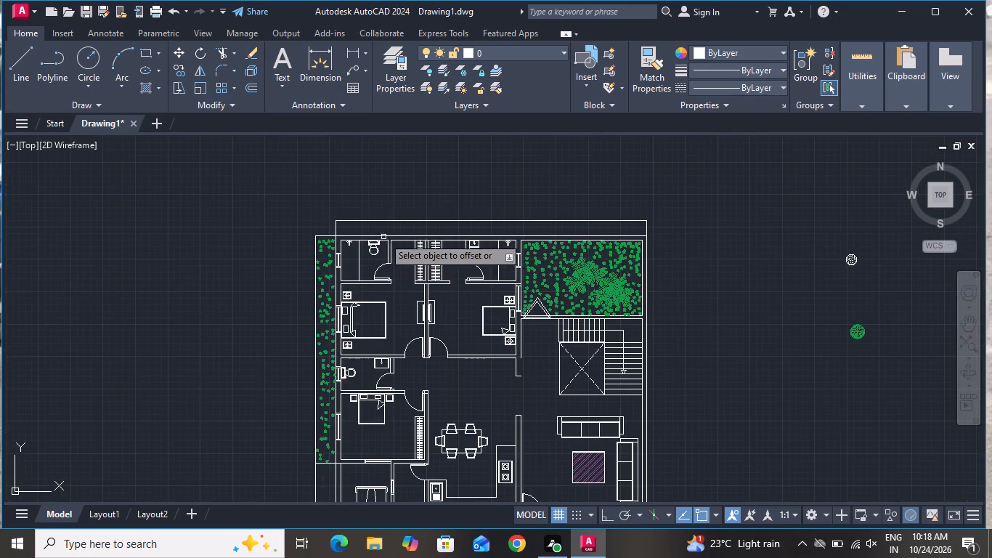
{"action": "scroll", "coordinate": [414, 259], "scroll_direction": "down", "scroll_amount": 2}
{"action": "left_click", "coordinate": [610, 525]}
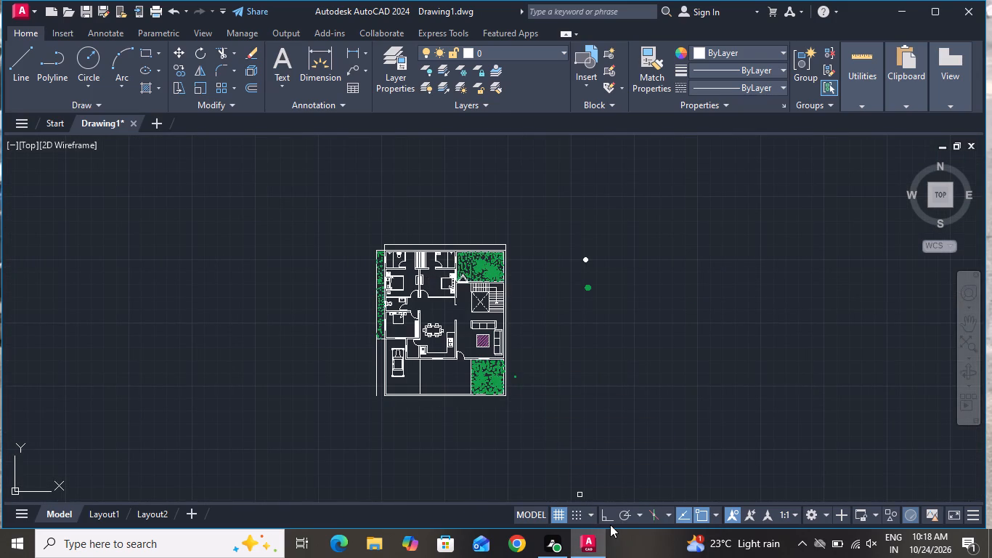